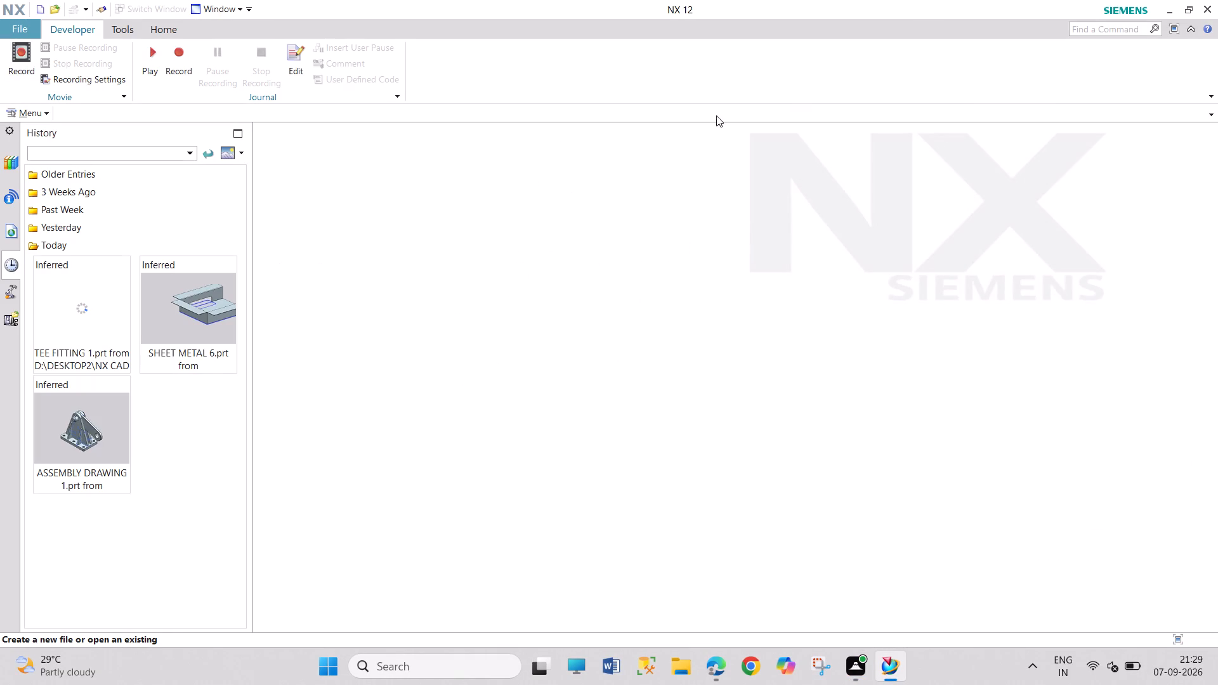
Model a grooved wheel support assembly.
Start recording a journal and browse to the NX CAD CADDESK folder in D:\DESKTOP2 as its save location.
left_click(180, 54)
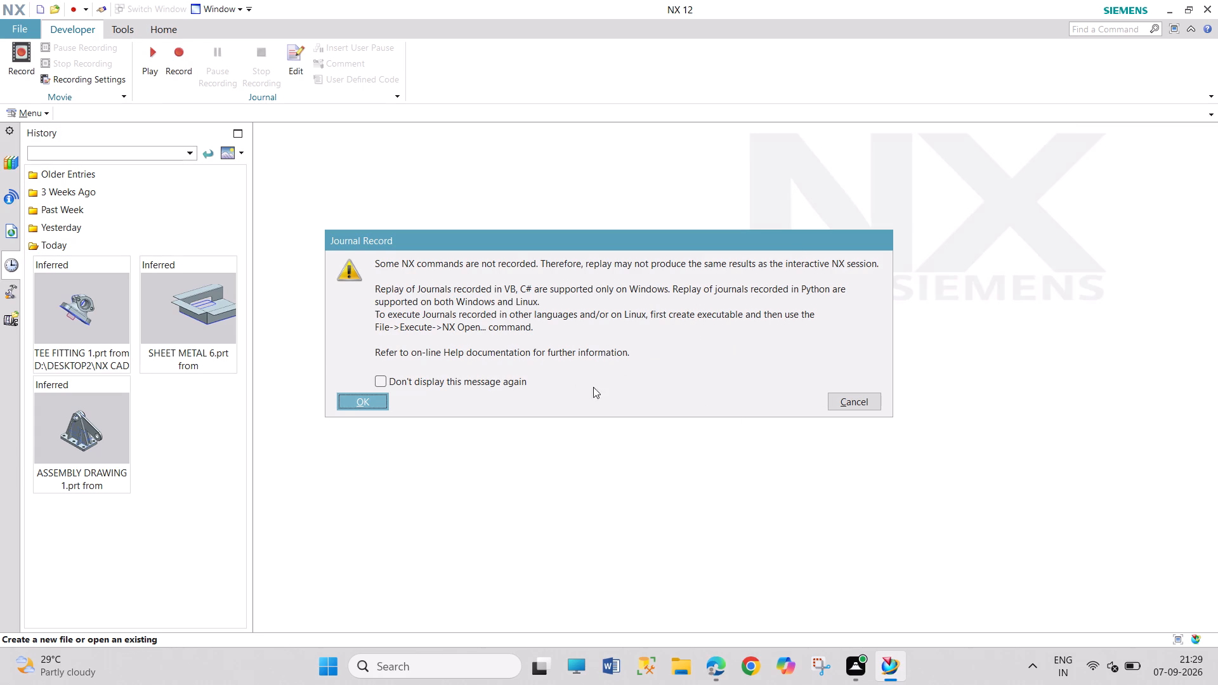
left_click(357, 407)
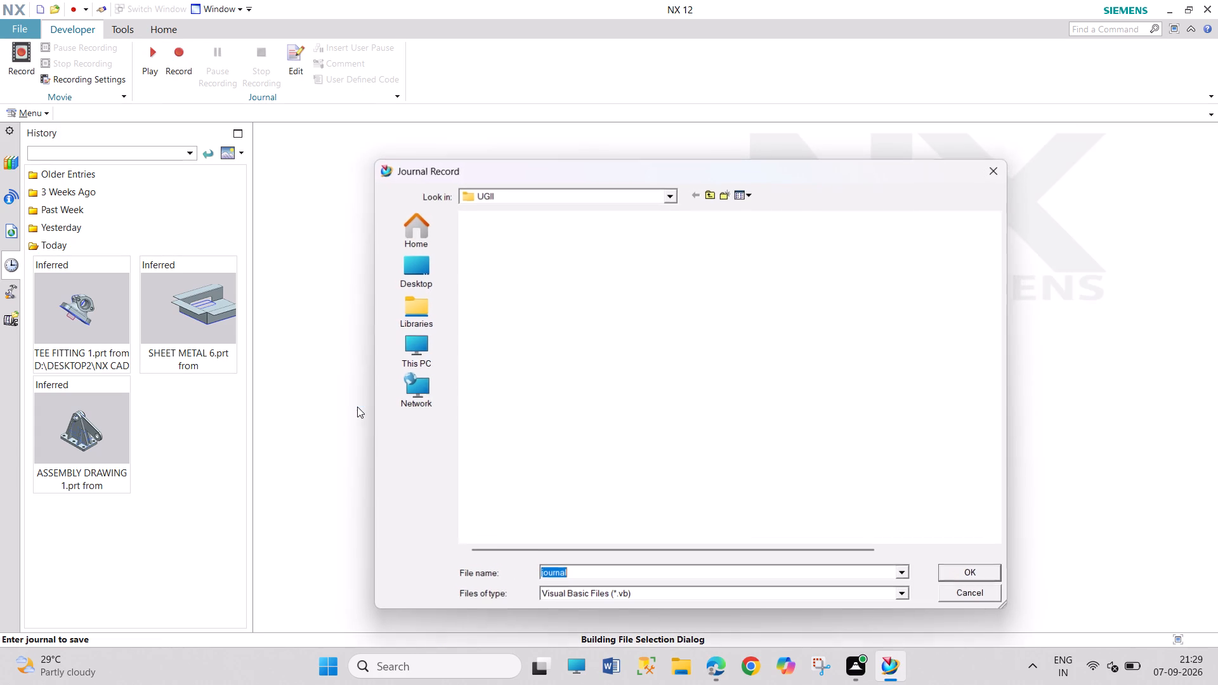
left_click(413, 359)
double_click(718, 244)
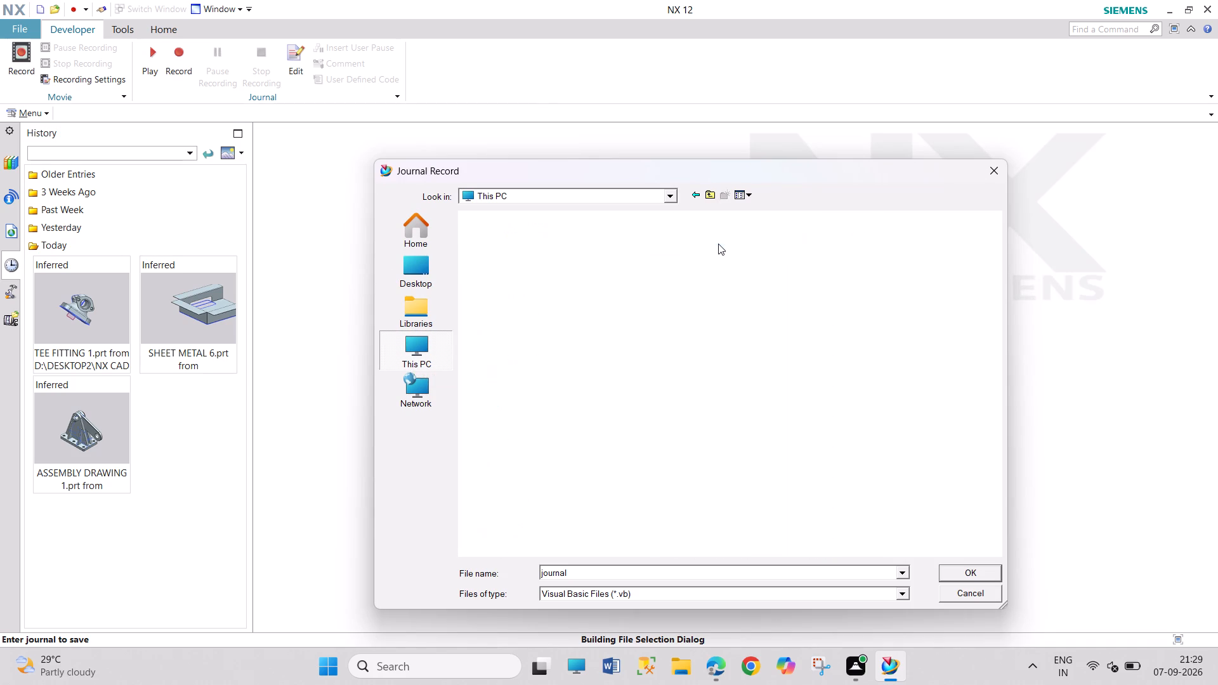
left_click(936, 507)
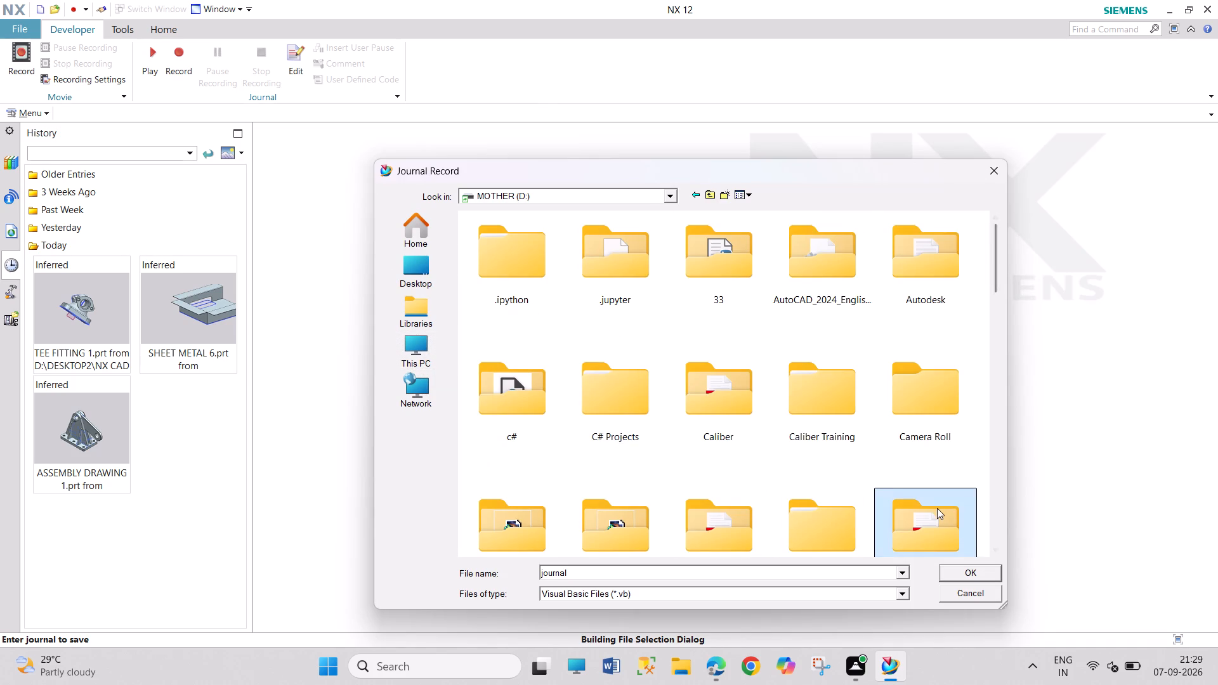
left_click(937, 508)
double_click(937, 508)
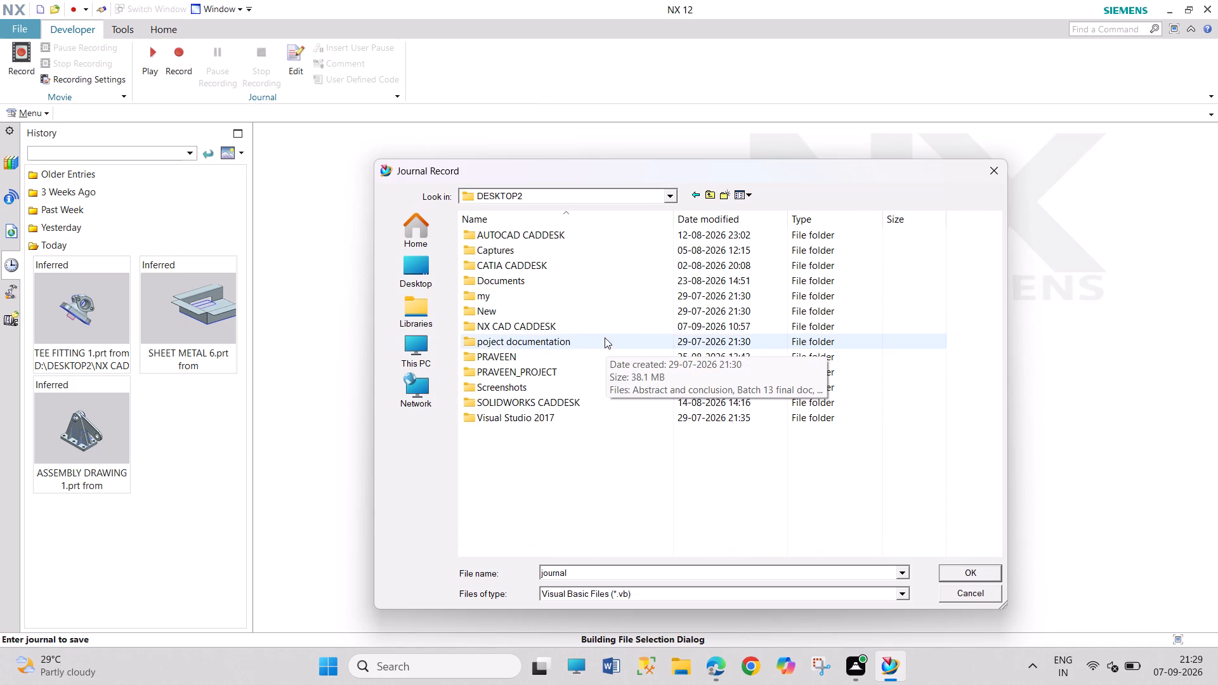
double_click(604, 329)
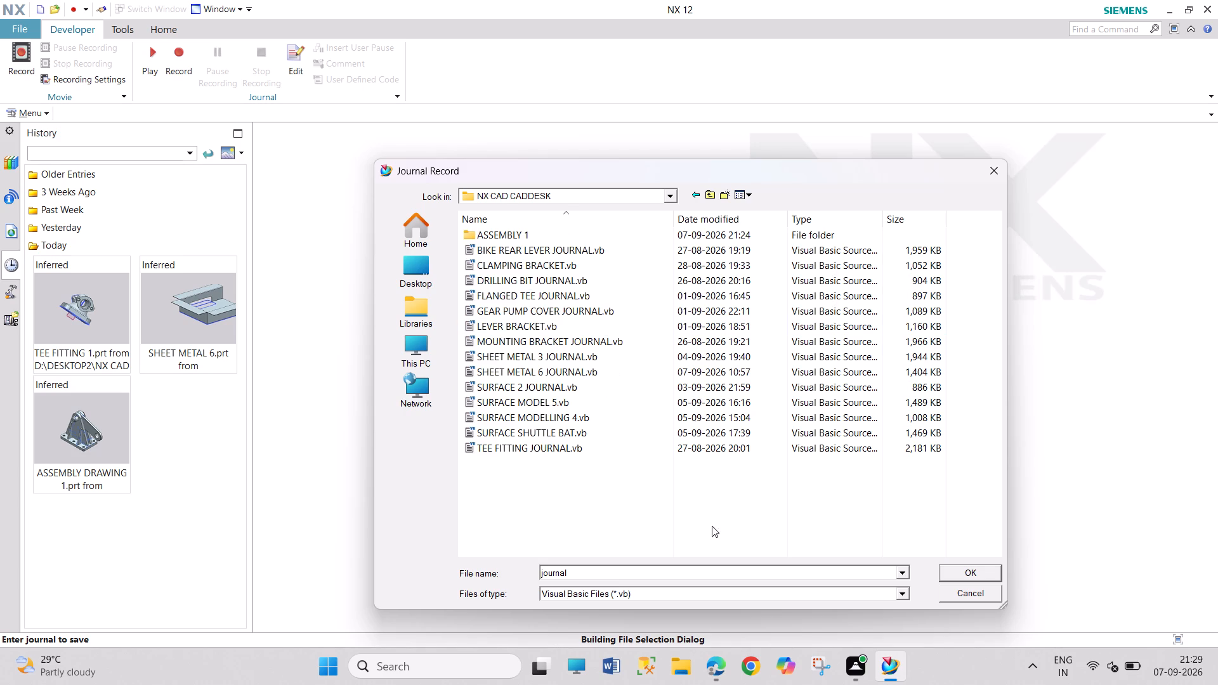
Create a new folder named ASSEMBLY WHEEL SUPPORT inside NX CAD CADDESK.
right_click(545, 504)
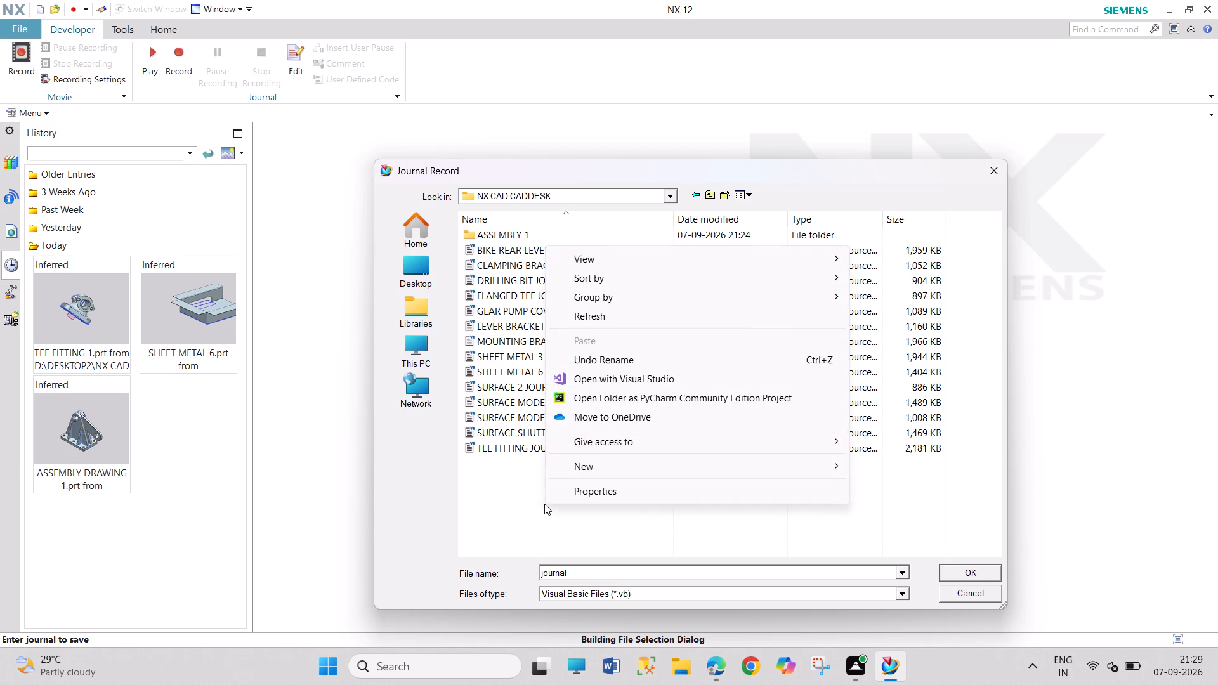
left_click(579, 467)
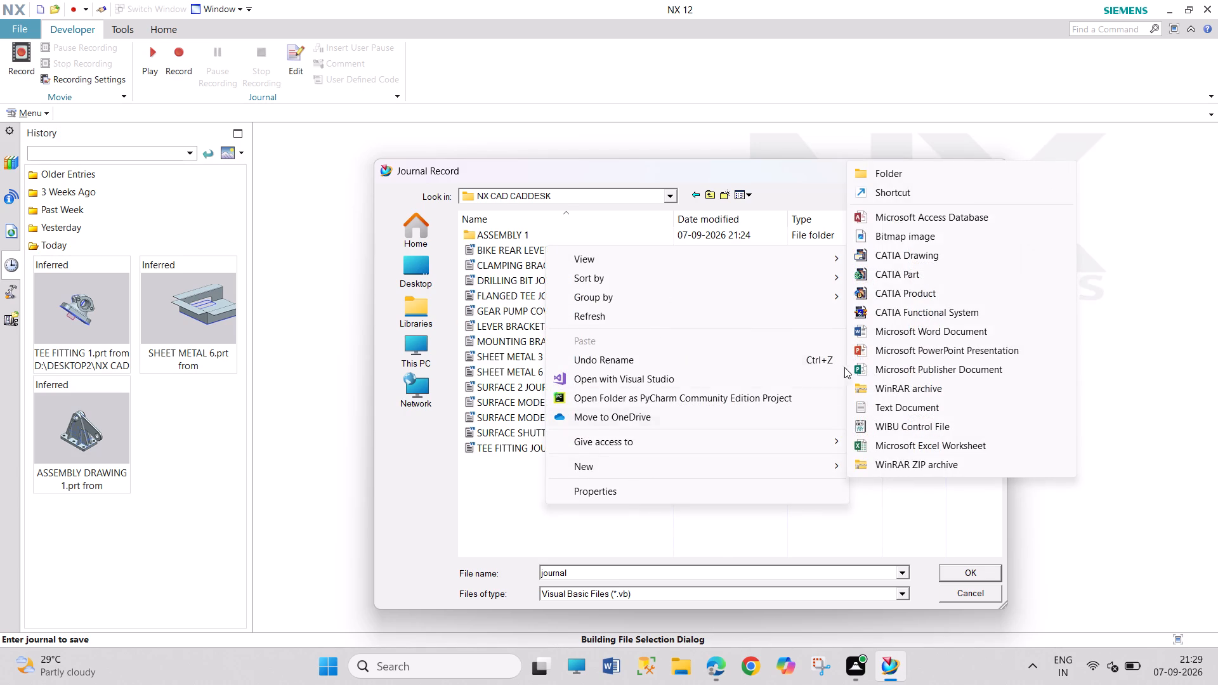
left_click(895, 177)
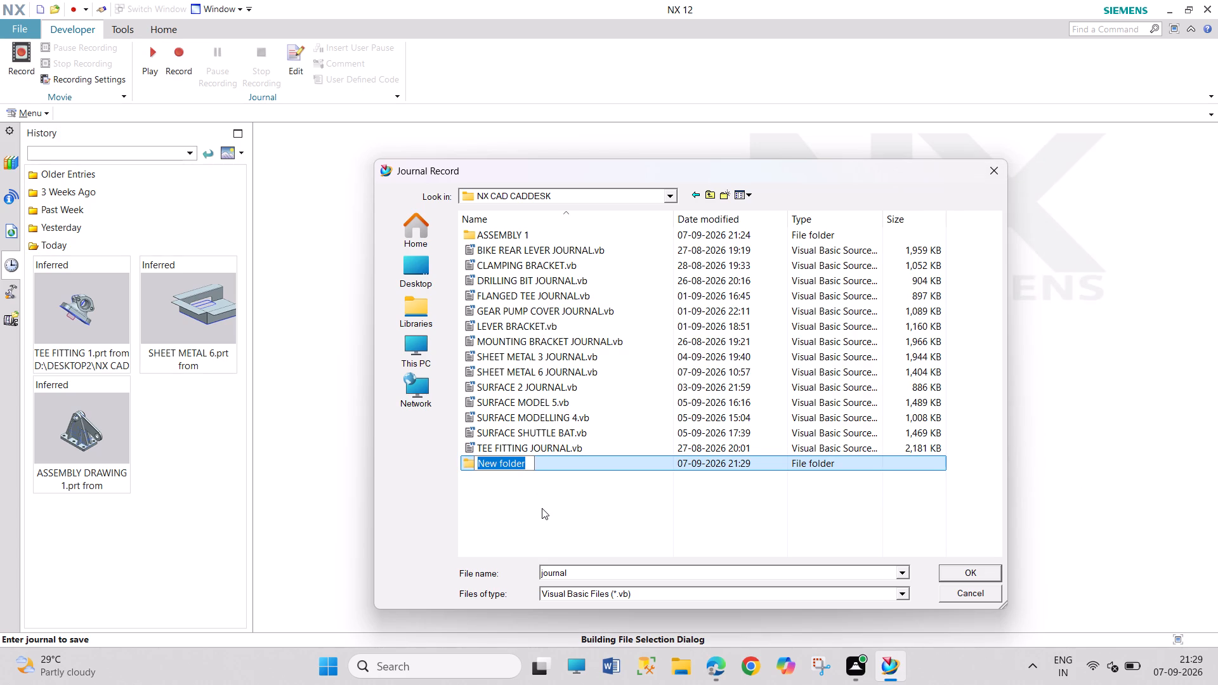
type("WHEEL")
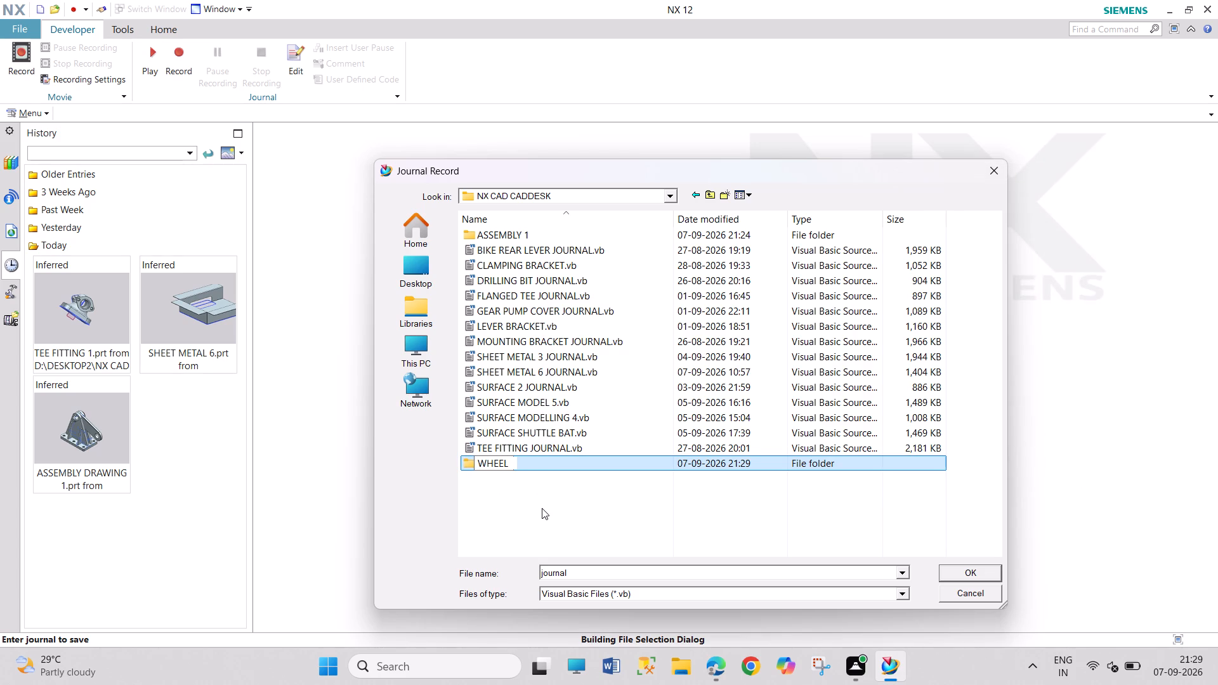
key("space")
key("BackSpace")
key("BackSpace")
key("BackSpace")
key("BackSpace")
key("BackSpace")
key("BackSpace")
type("ASSE")
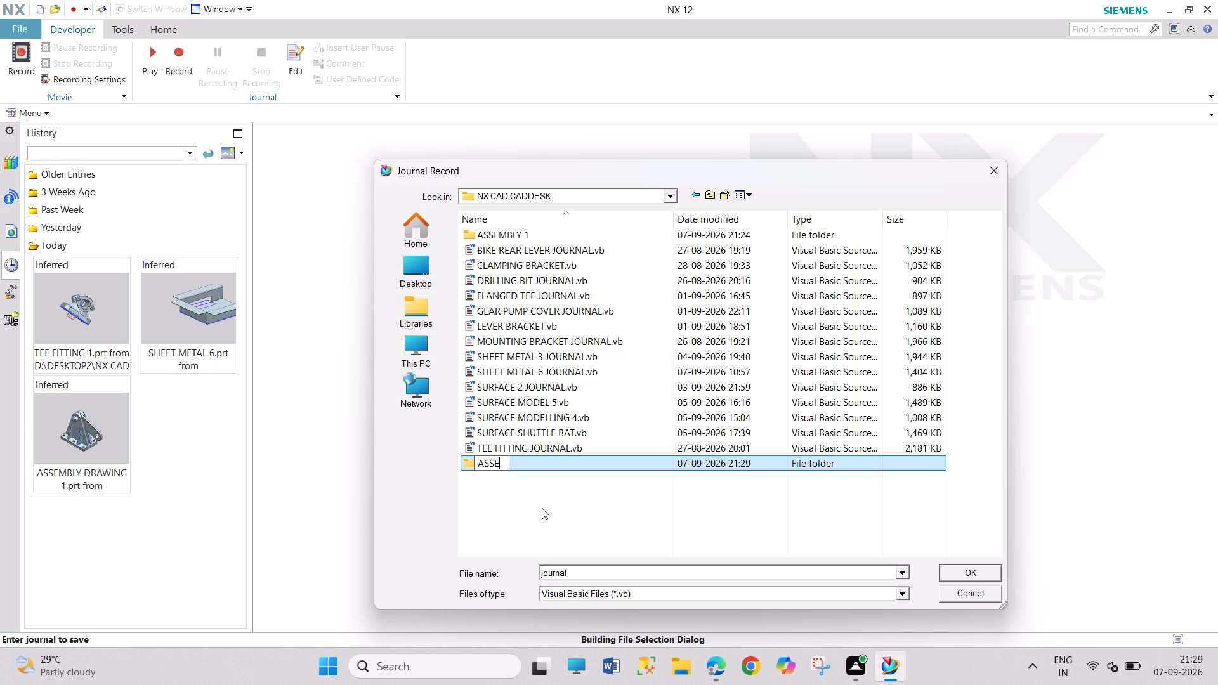
type("MBLY WHEE")
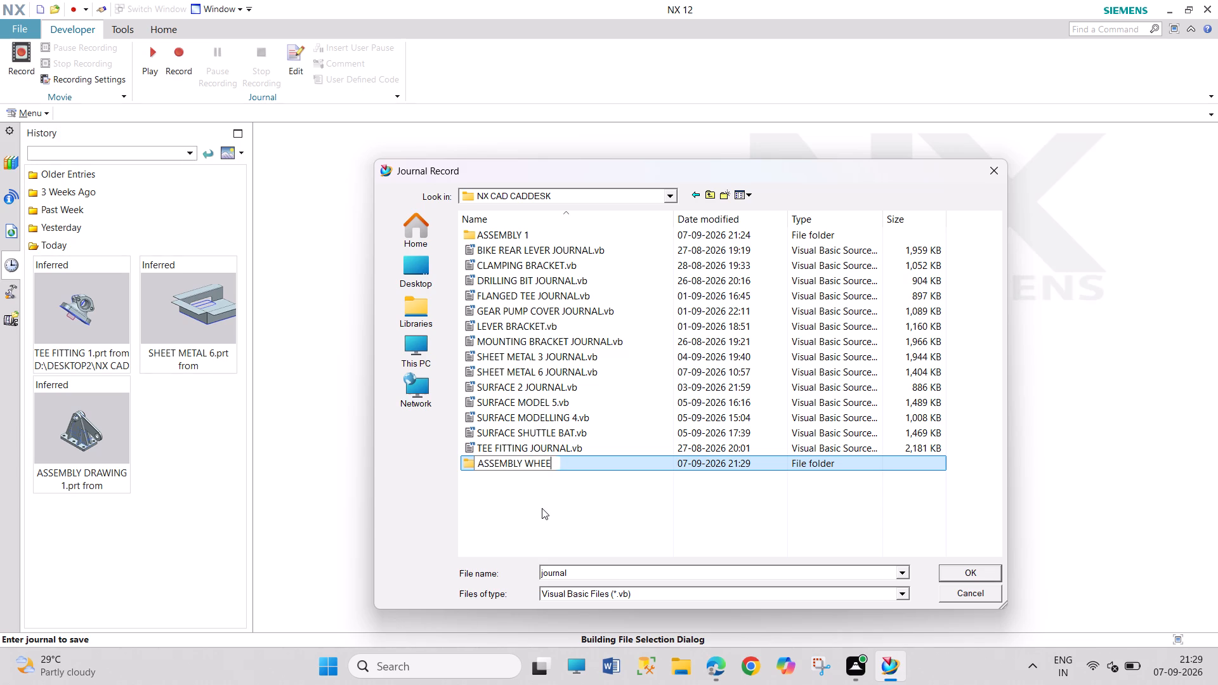
type("L SUPPORT")
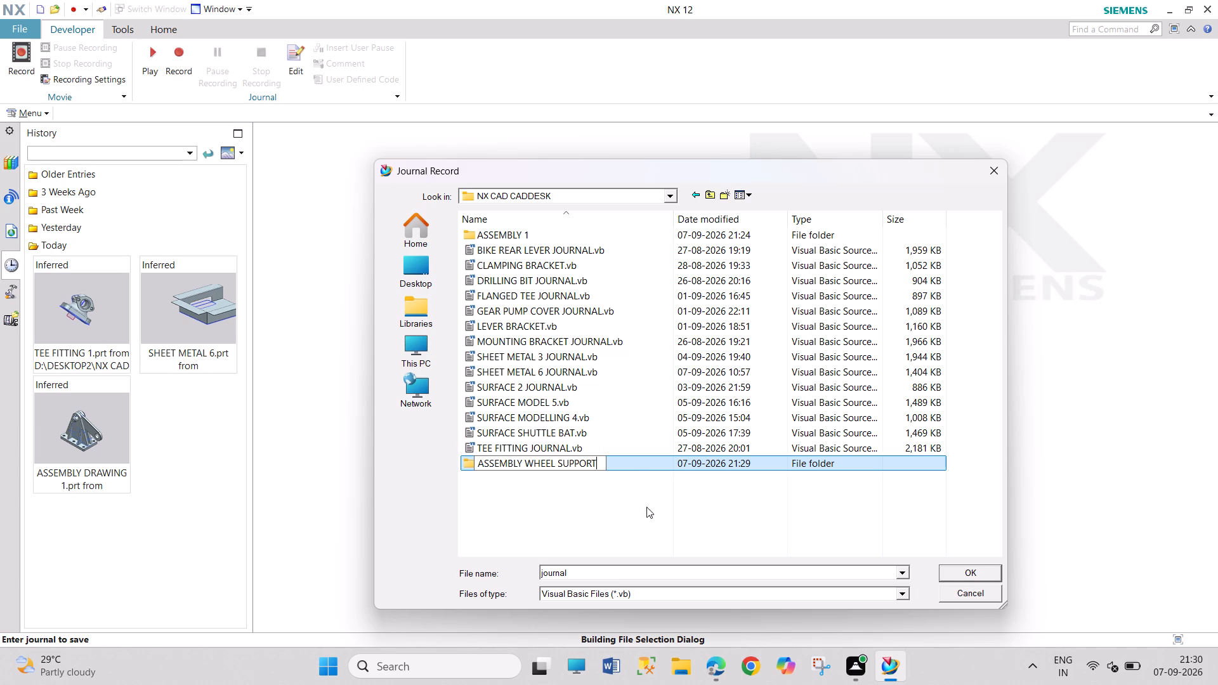
left_click(632, 460)
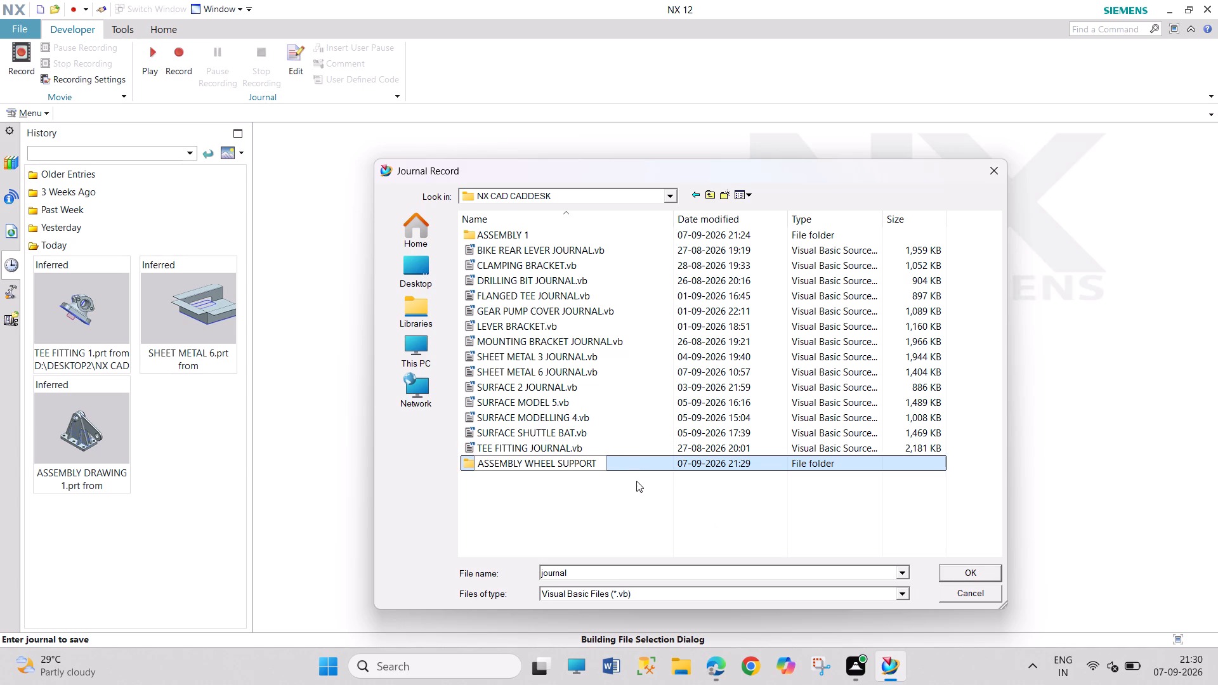
left_click(637, 485)
Save the journal as ASSEMBLY WHEEL SUPPORT JOURNAL in the ASSEMBLY WHEEL SUPPORT folder, starting the recording.
double_click(619, 462)
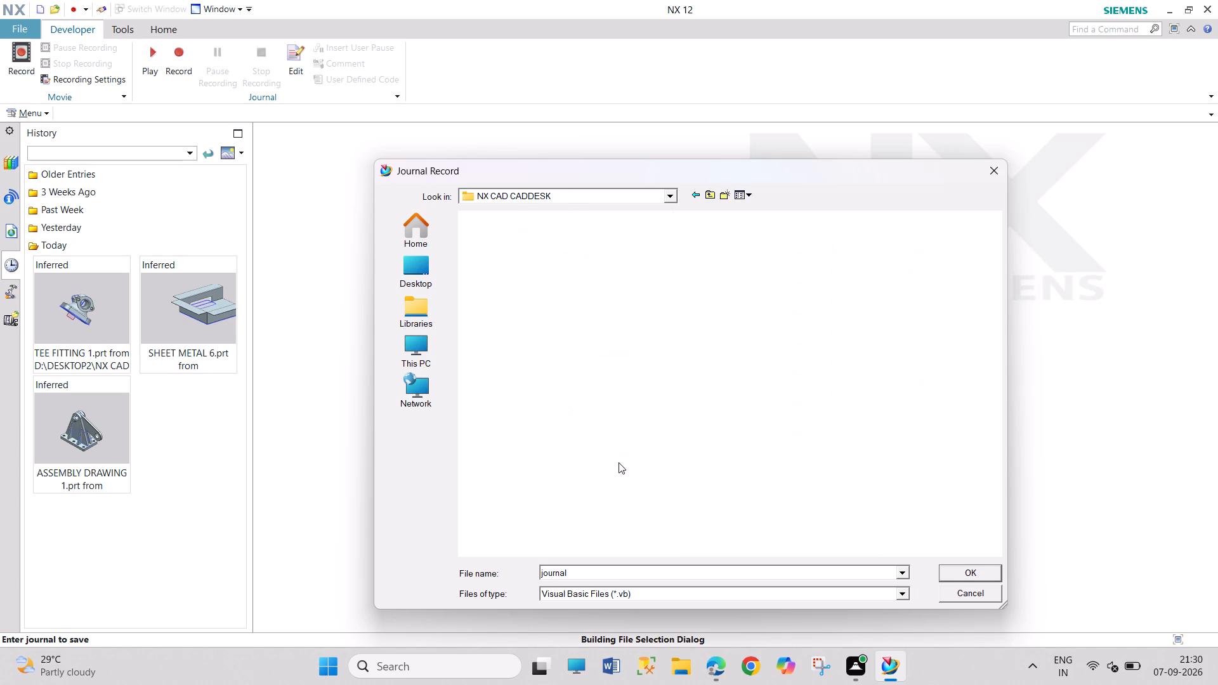
double_click(607, 570)
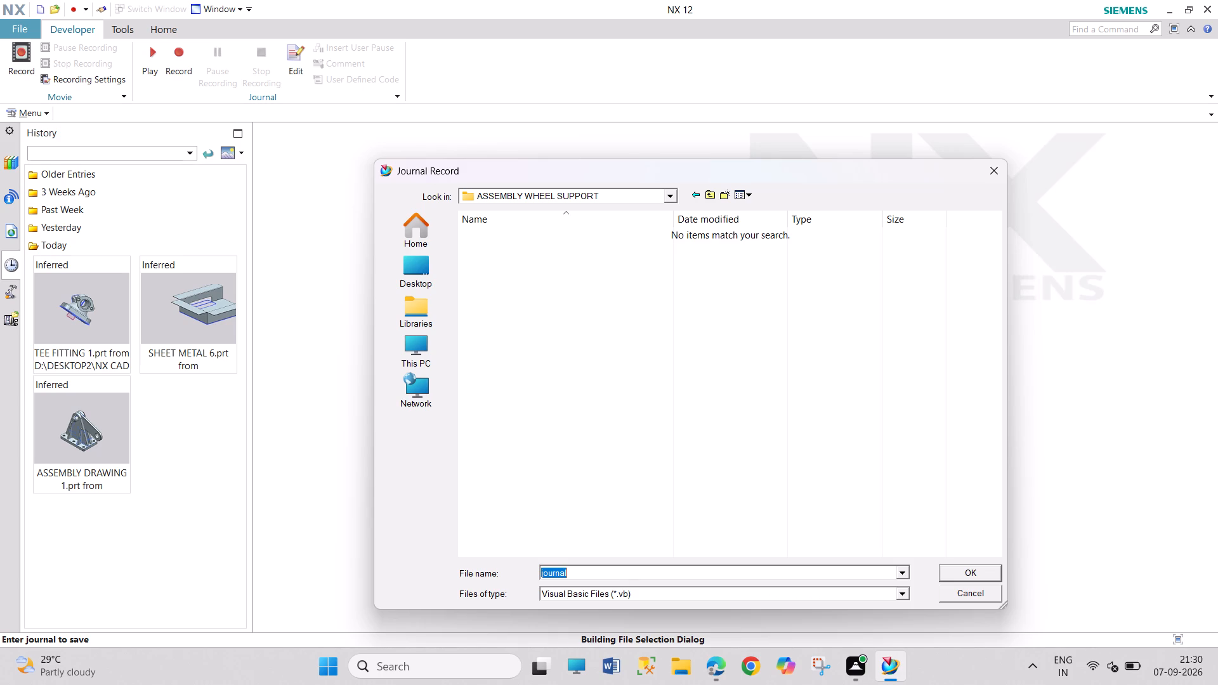
key("w")
key("BackSpace")
type("ASSEMBLY WHEEL SUPPORT JOURNAL")
key("Return")
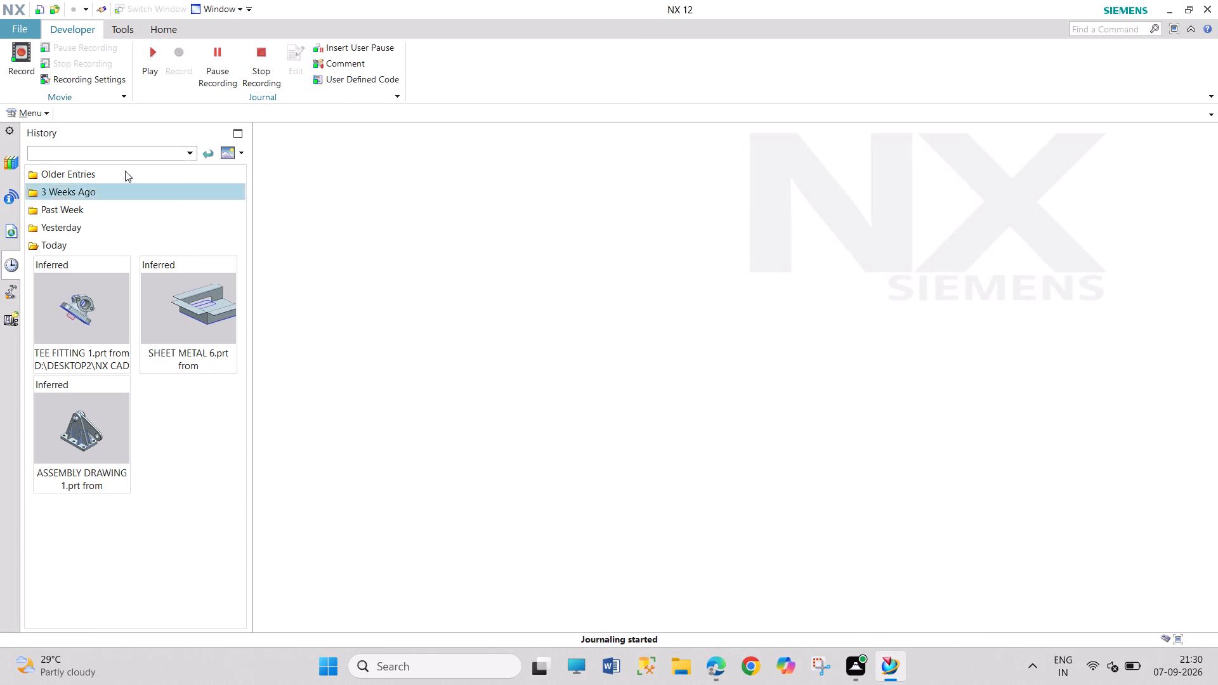
Create a new millimetre Model part named BASE in D:\DESKTOP2\NX CAD CADDESK\ASSEMBLY WHEEL SUPPORT.
left_click(171, 30)
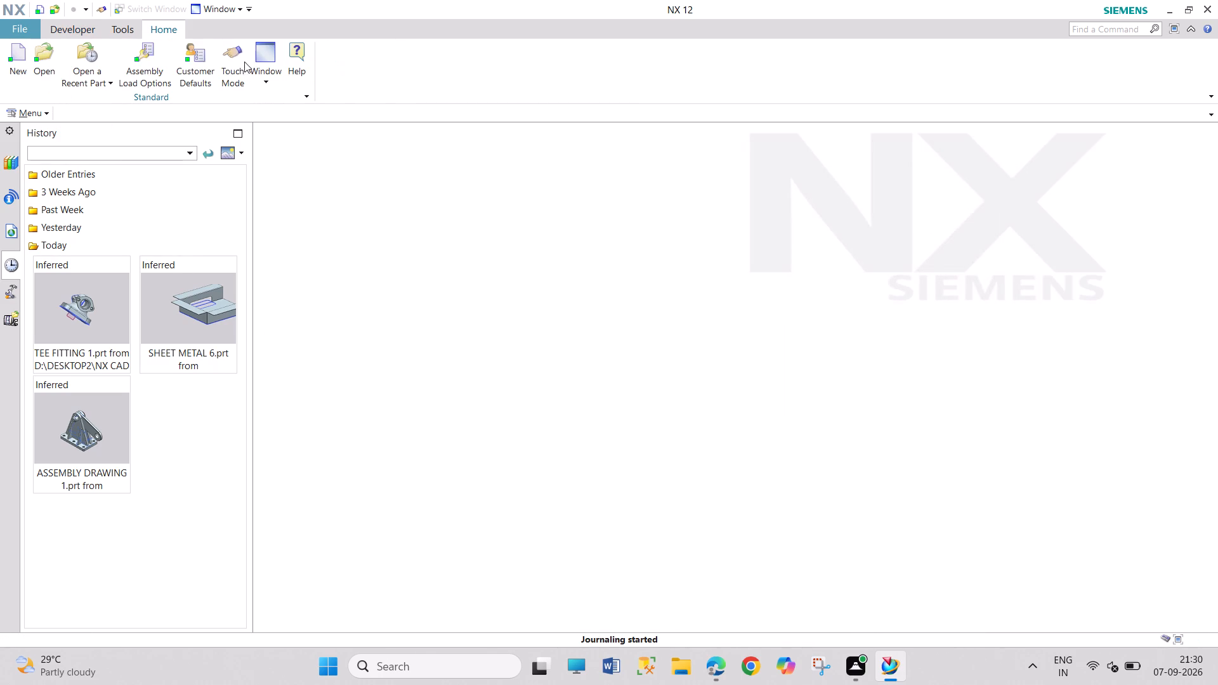
left_click(18, 62)
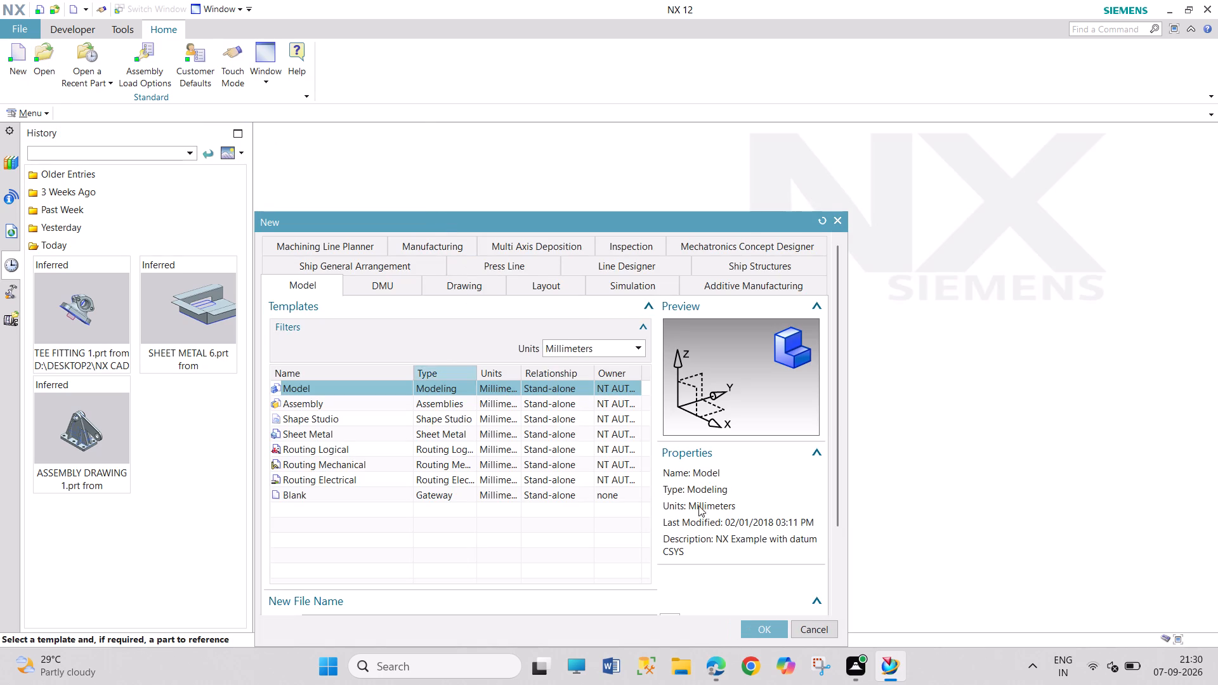
left_click_drag(835, 500, 850, 601)
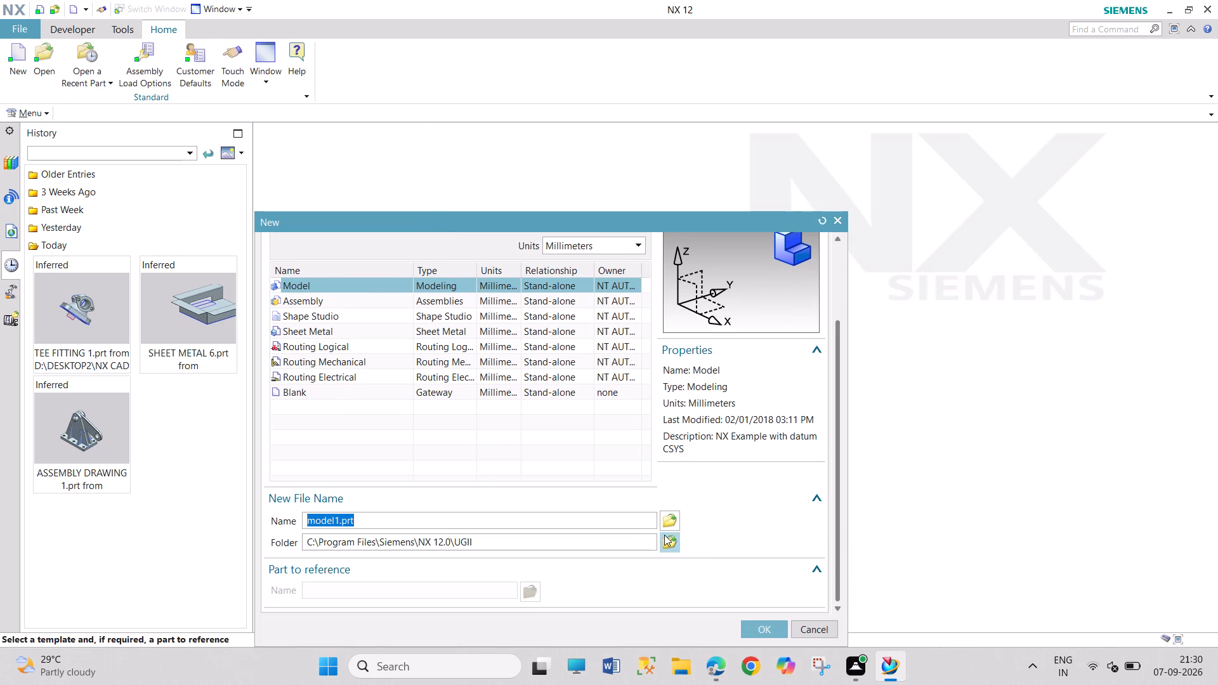
left_click(664, 535)
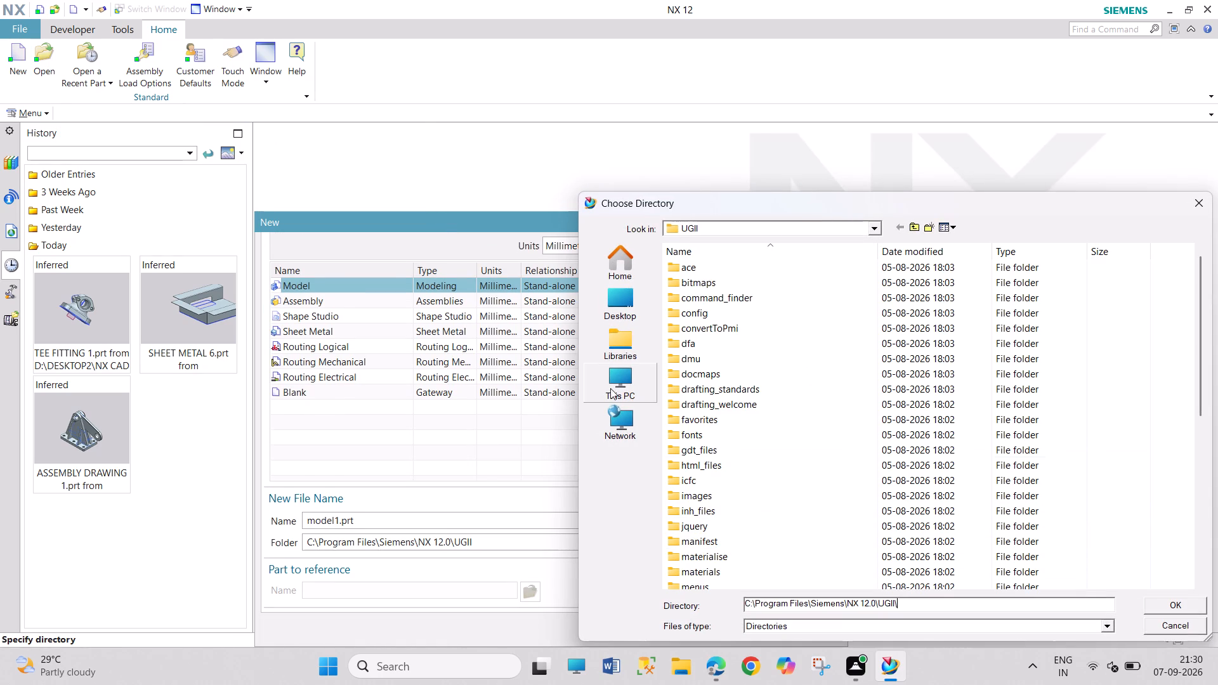
double_click(617, 379)
double_click(900, 294)
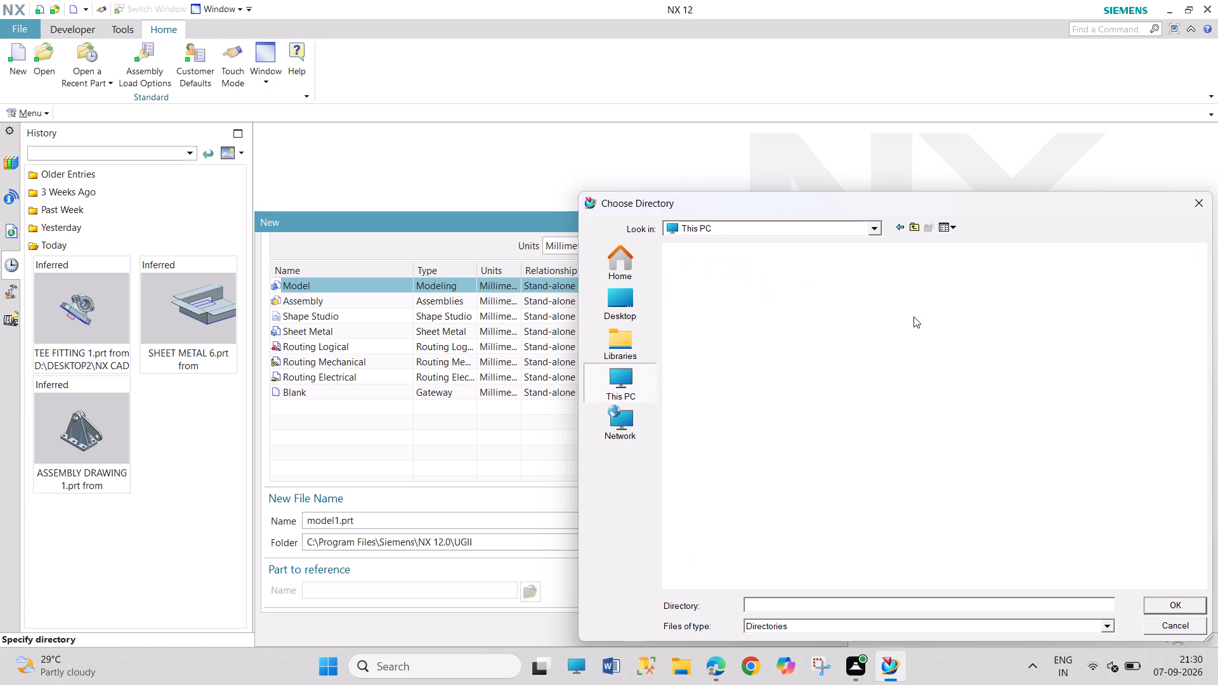
double_click(1115, 535)
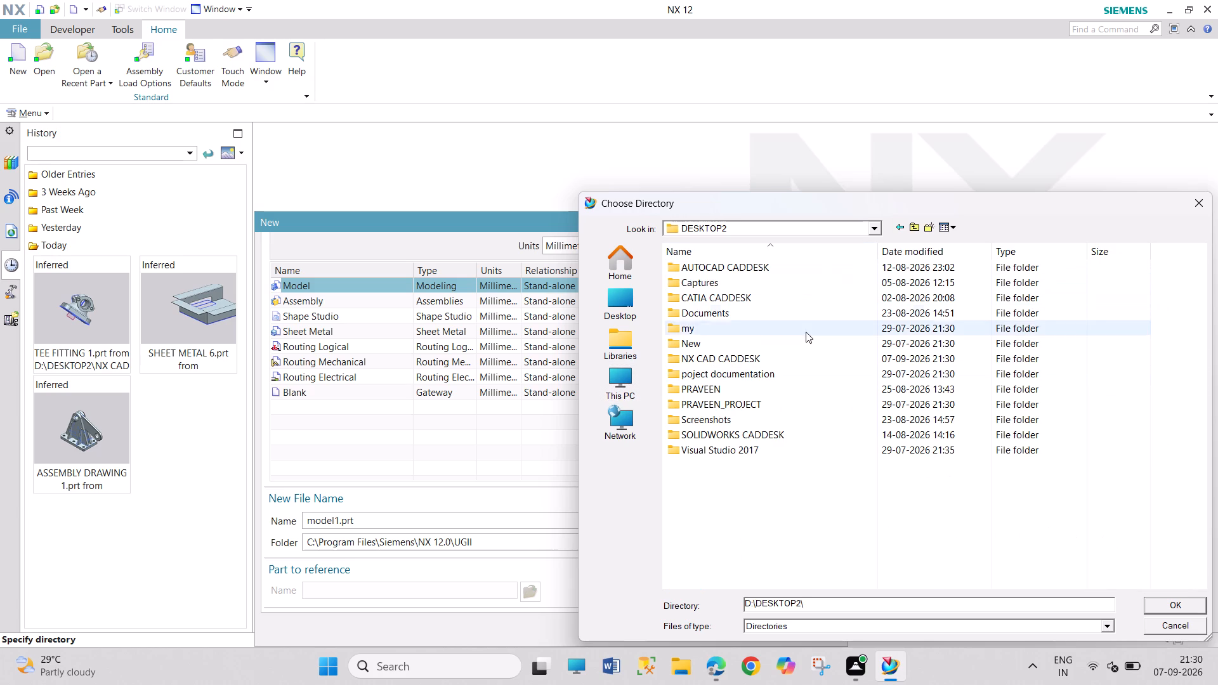
double_click(799, 362)
double_click(797, 278)
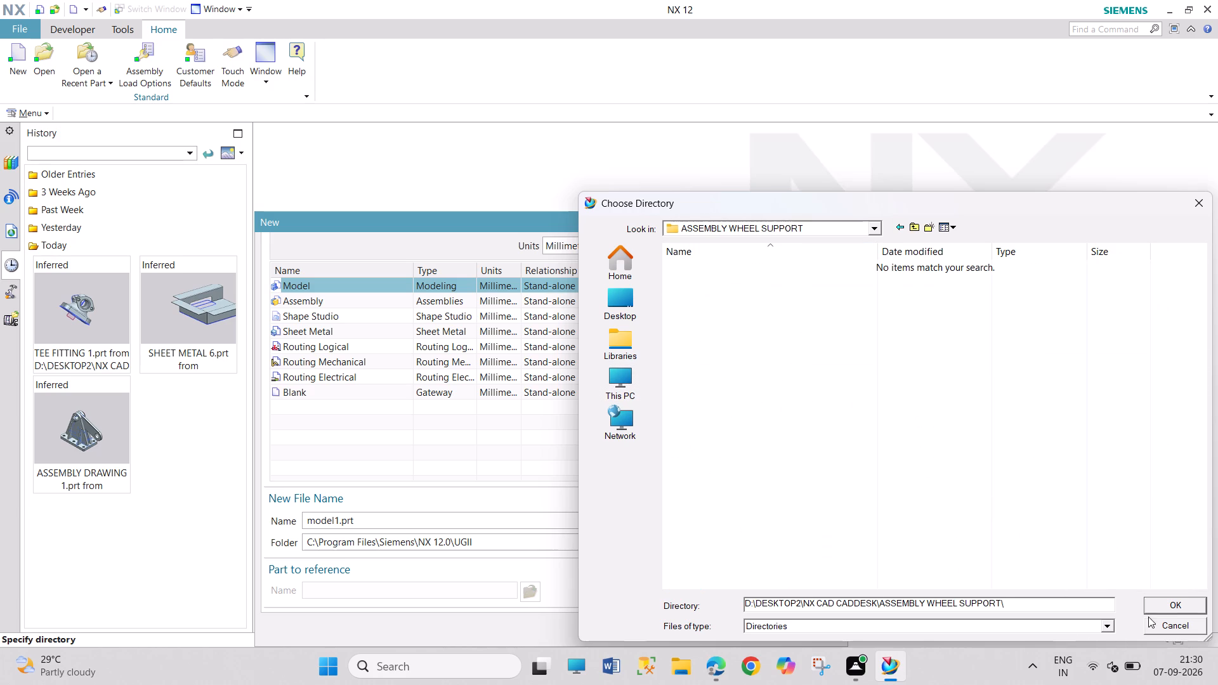
left_click(1164, 604)
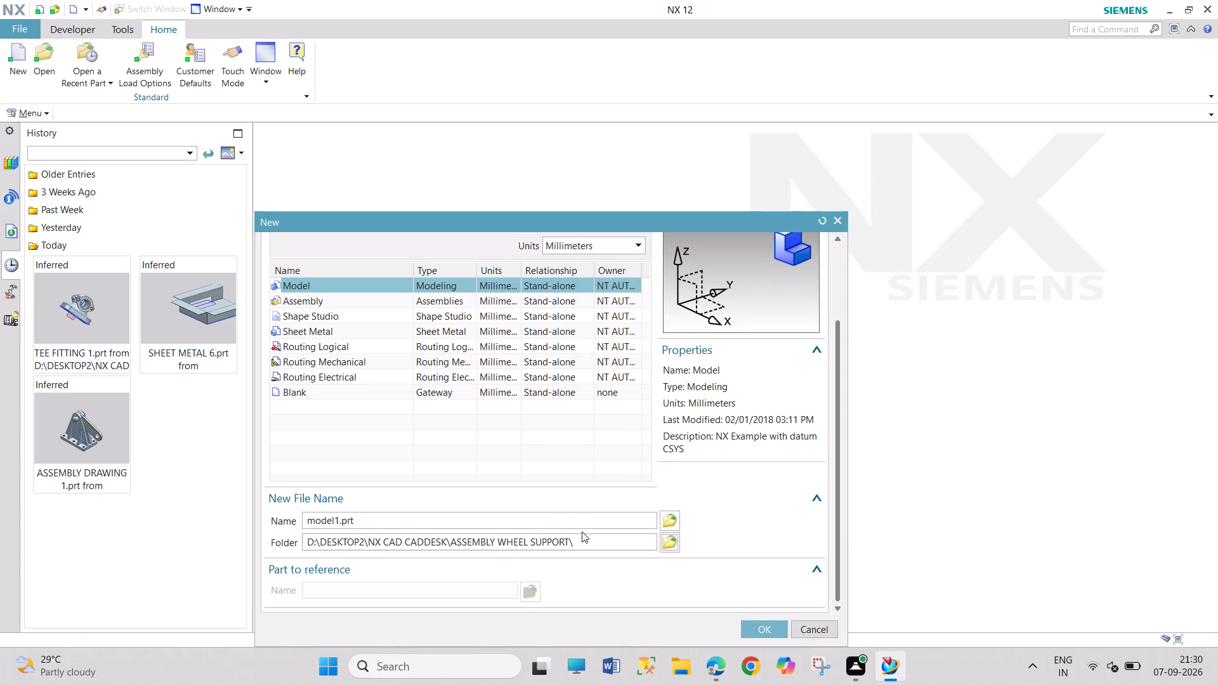
double_click(580, 522)
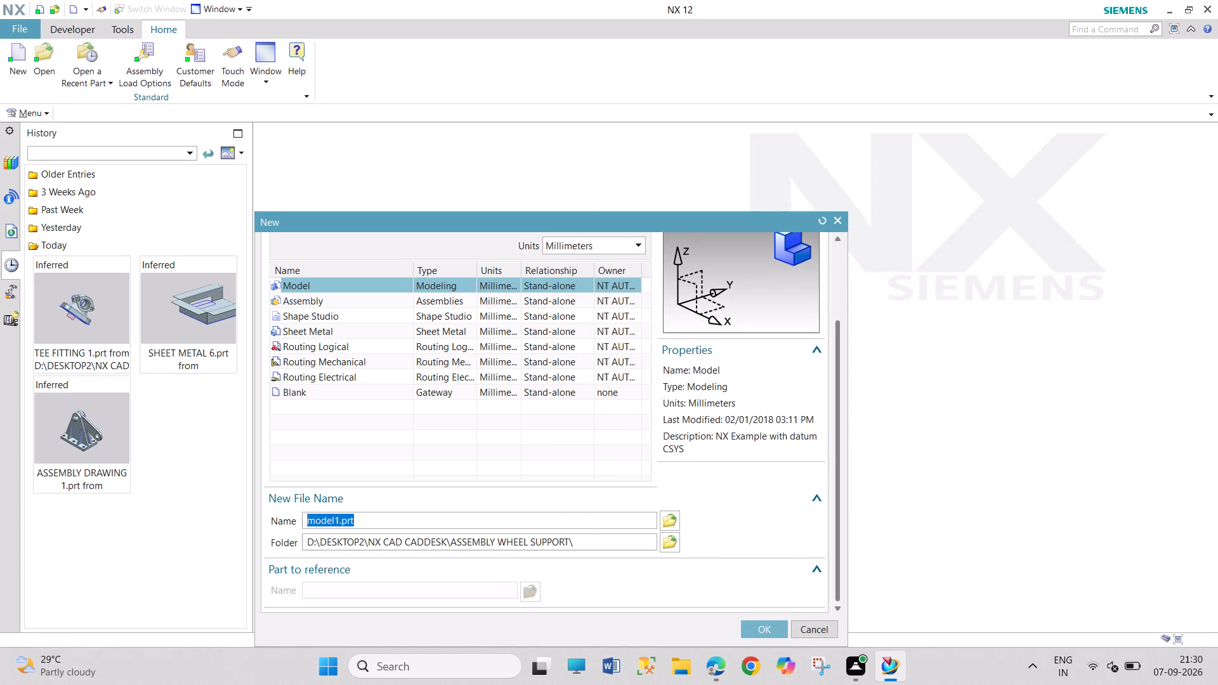
type("BAS")
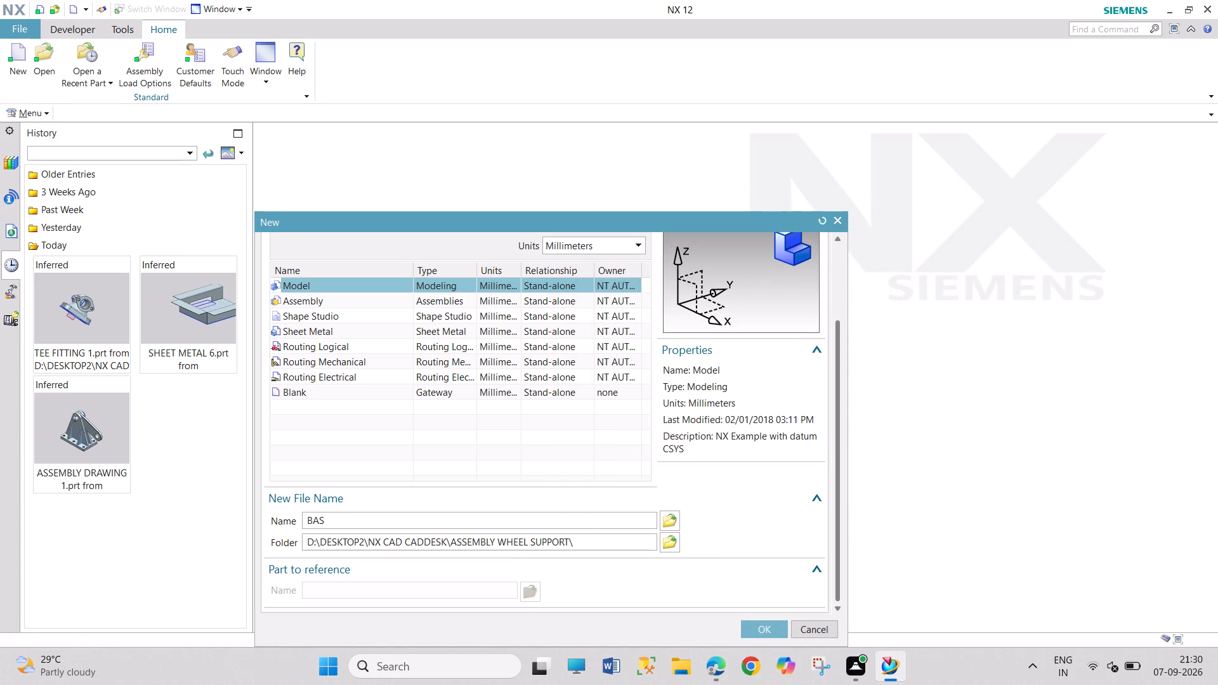
key("e")
key("Return")
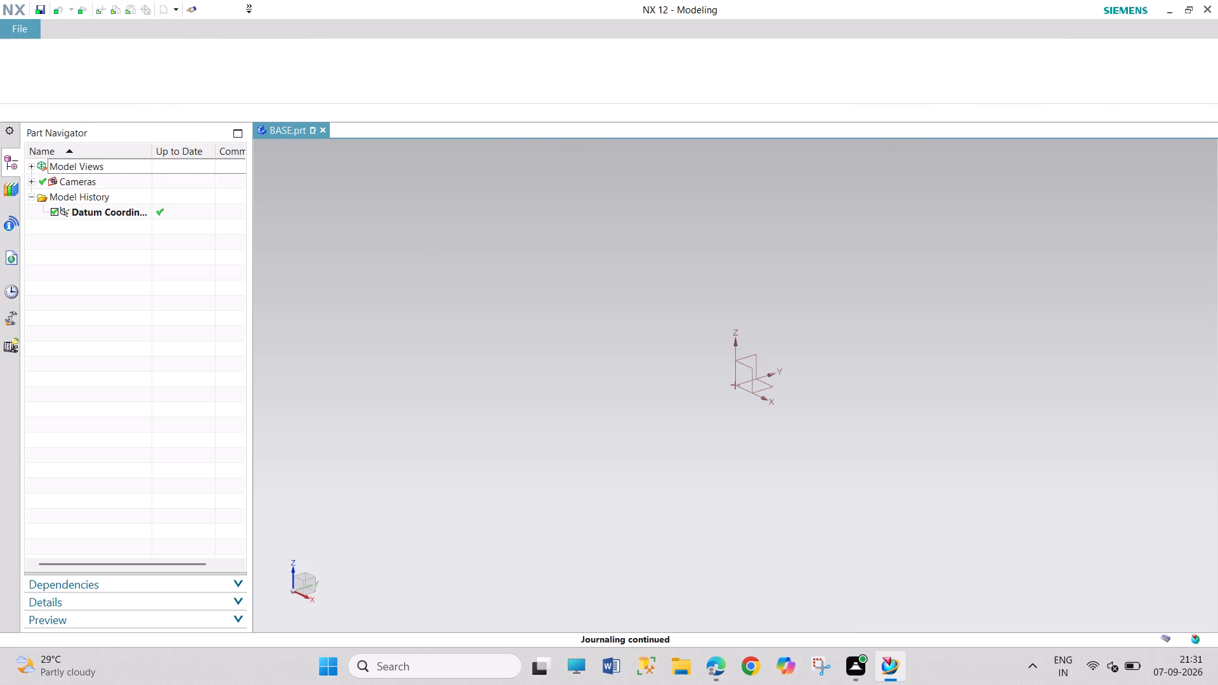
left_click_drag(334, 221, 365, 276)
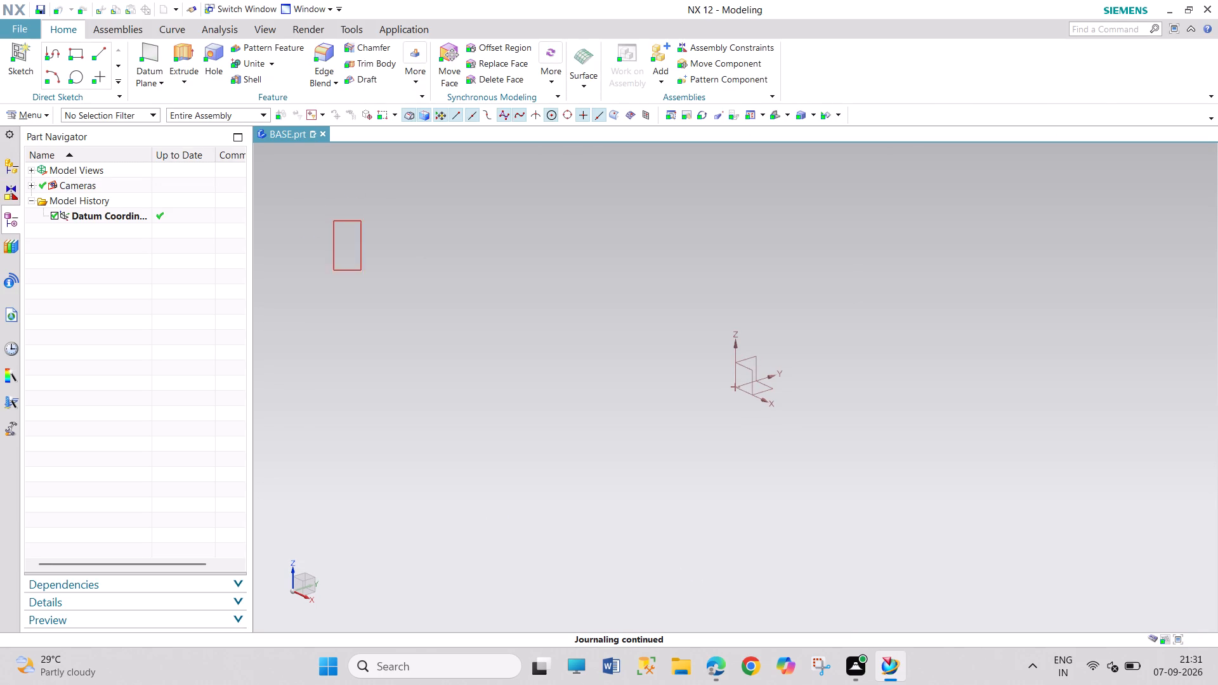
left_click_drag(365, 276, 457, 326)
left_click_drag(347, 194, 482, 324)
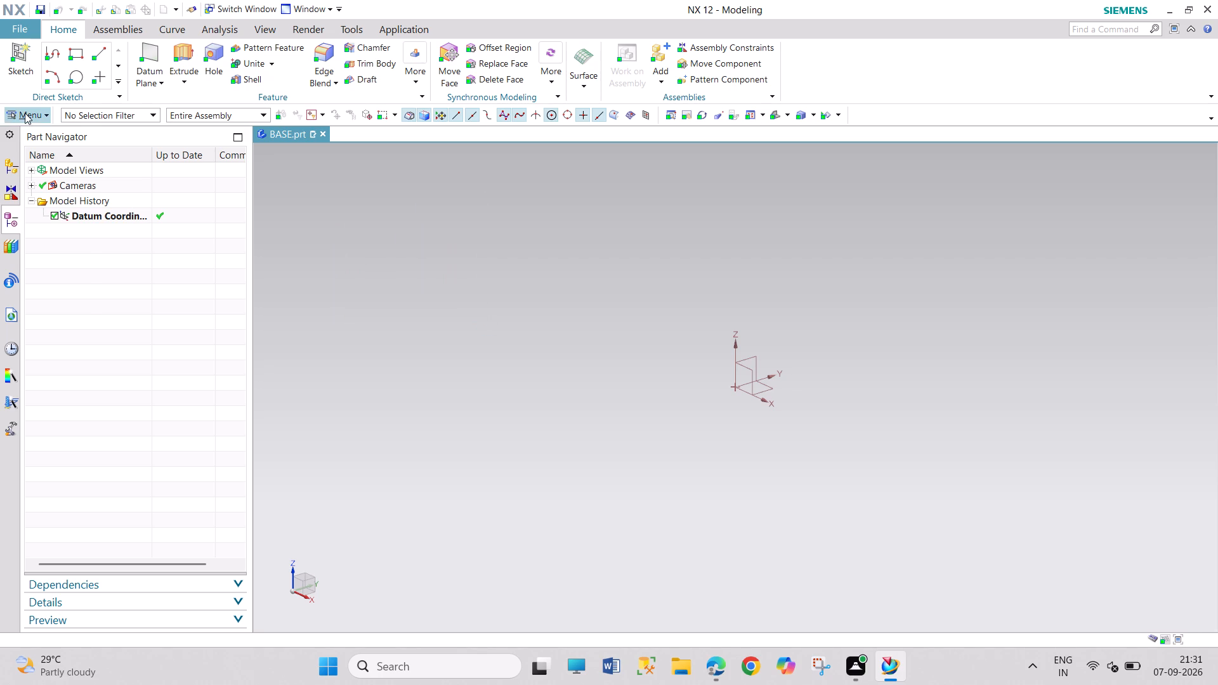
Create a sketch in the task environment using the On Plane type on the inferred XY plane.
left_click(25, 113)
left_click(51, 177)
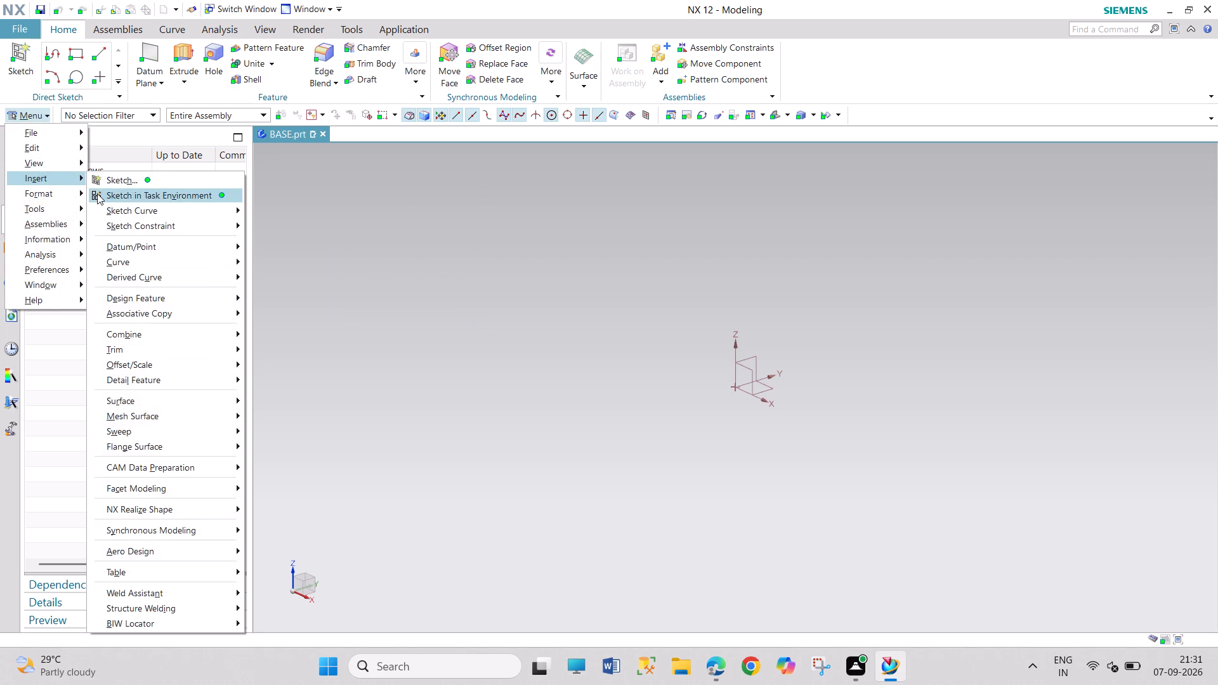
left_click(97, 193)
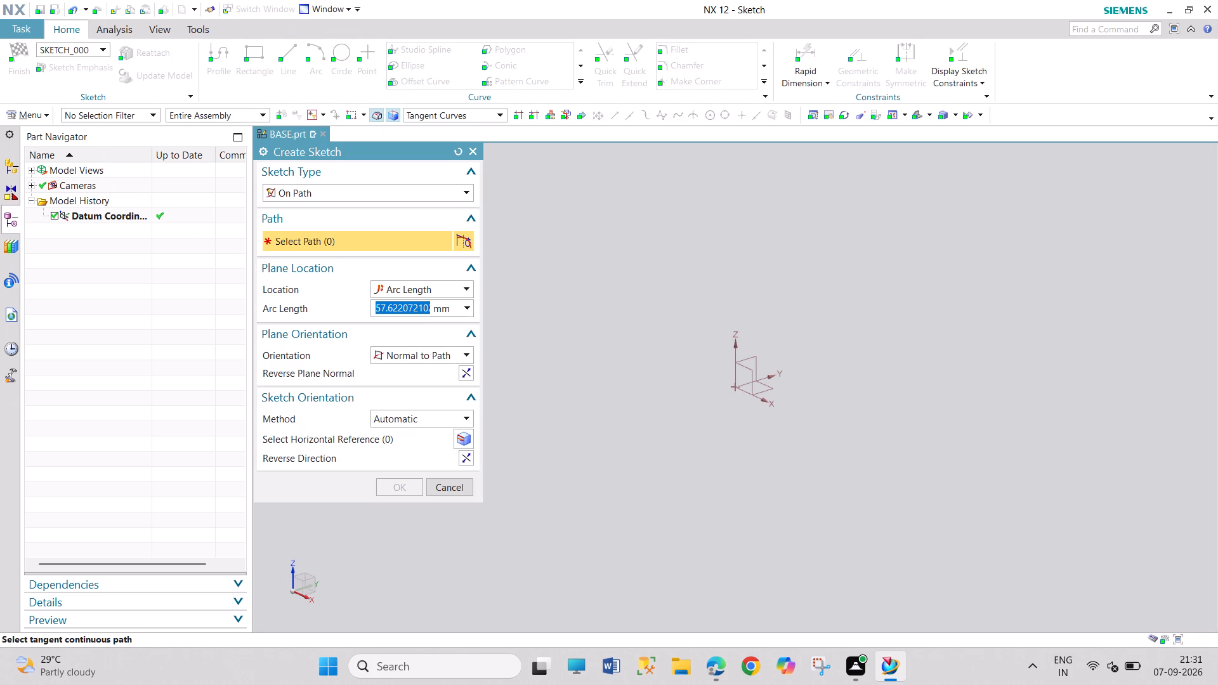
left_click(386, 197)
left_click(386, 210)
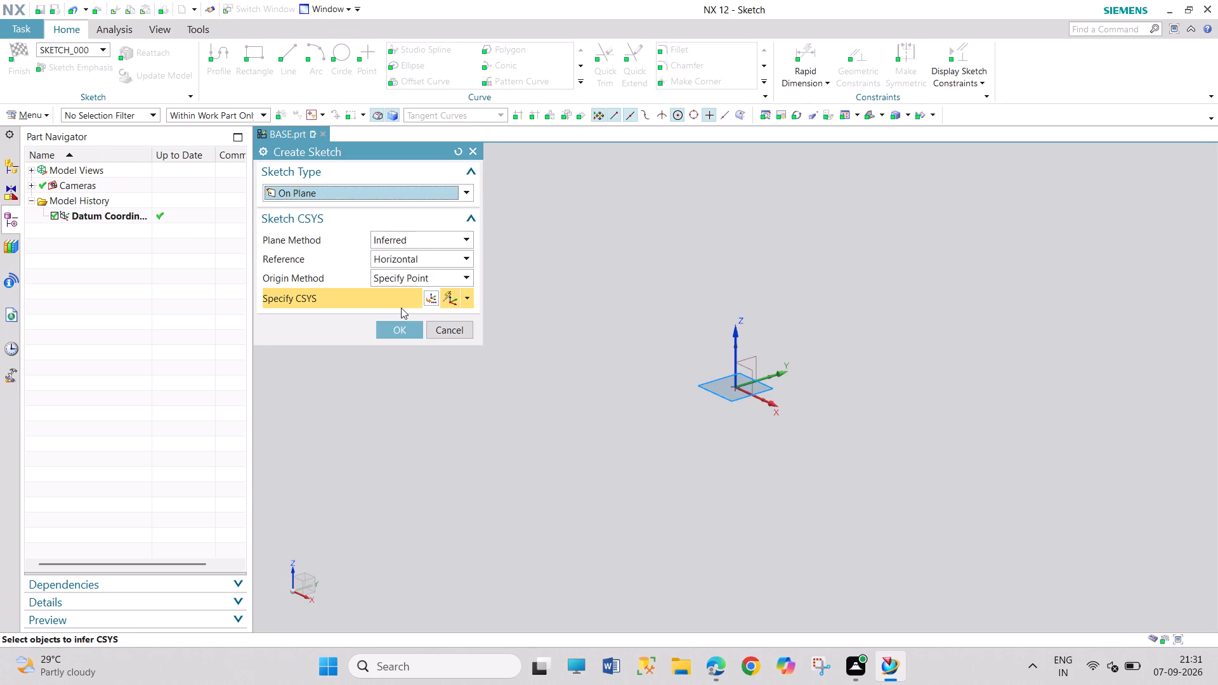
left_click(398, 332)
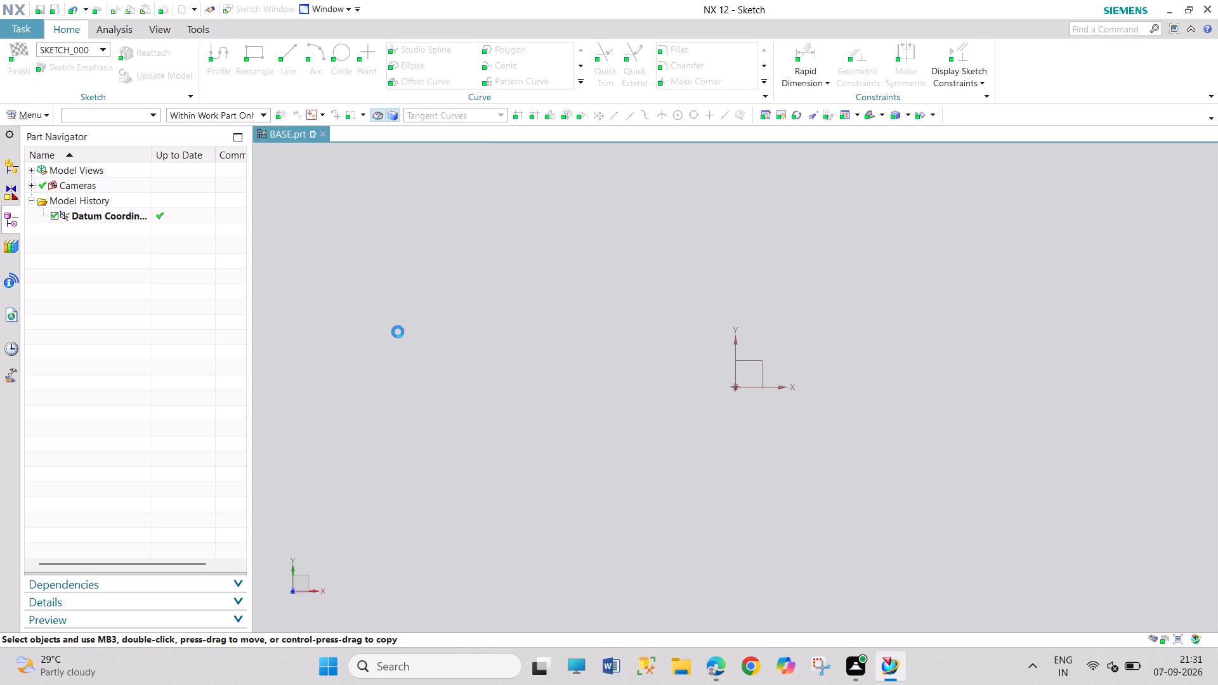
Draw a rectangle centred on the sketch origin, 115 mm wide and 40 mm high, at angle 0.
left_click(240, 67)
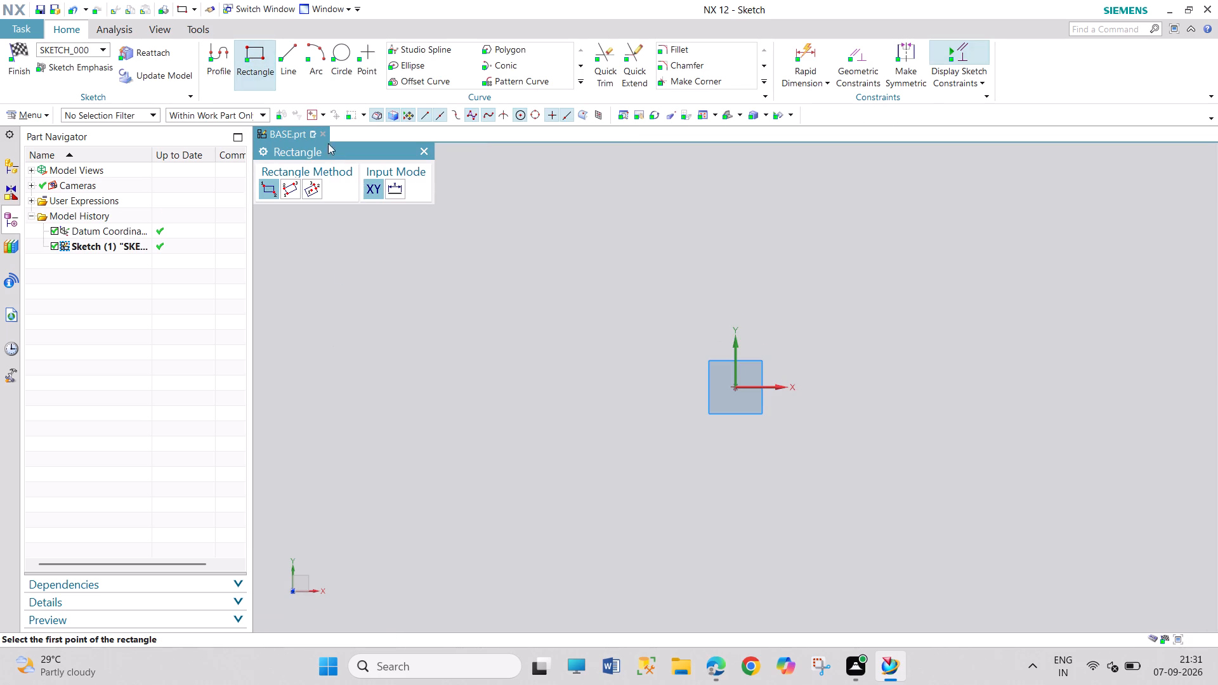
left_click(313, 186)
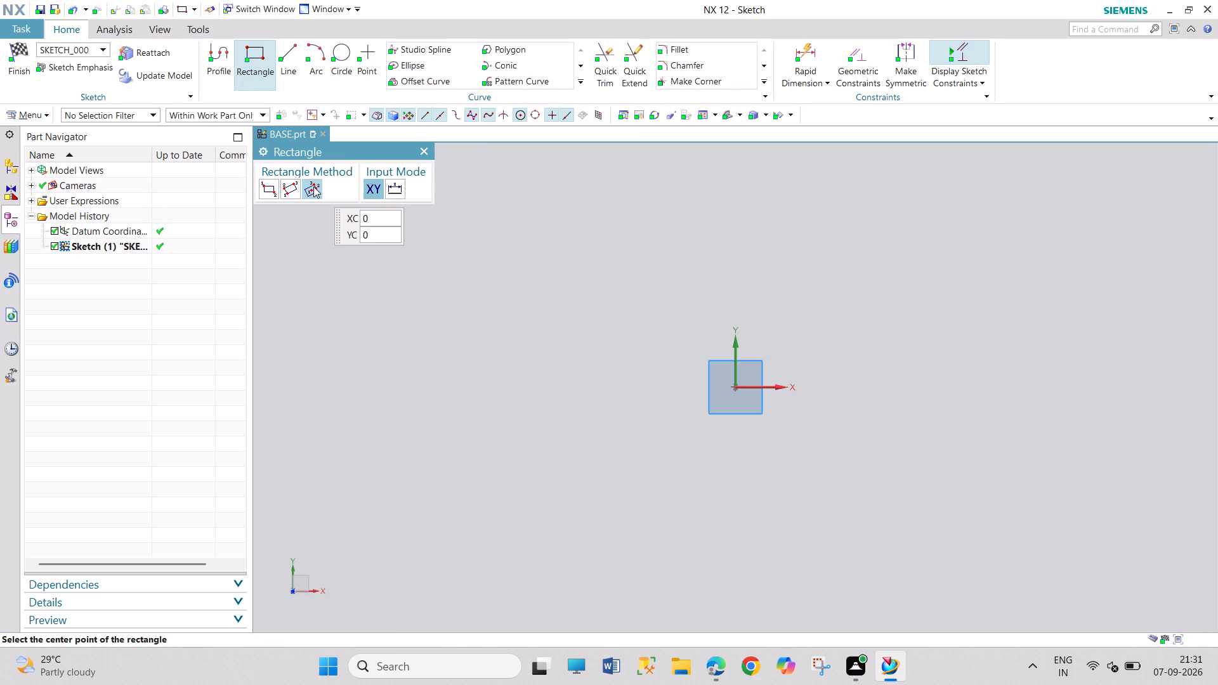
left_click(735, 384)
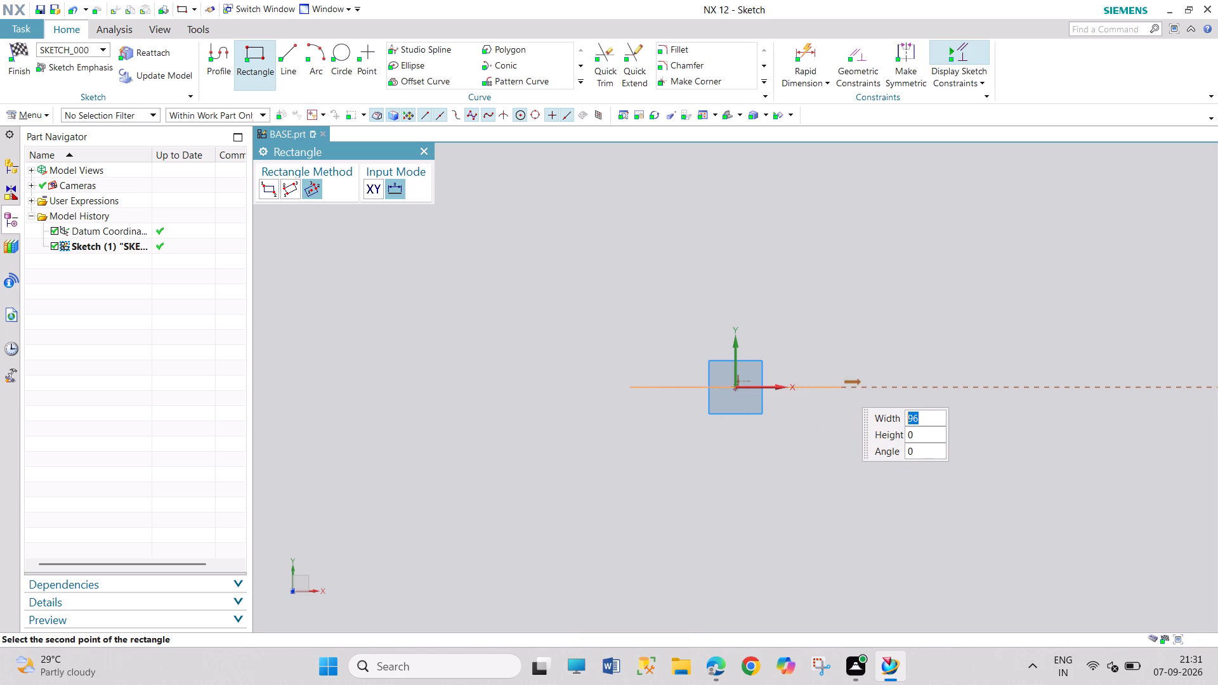
left_click(860, 388)
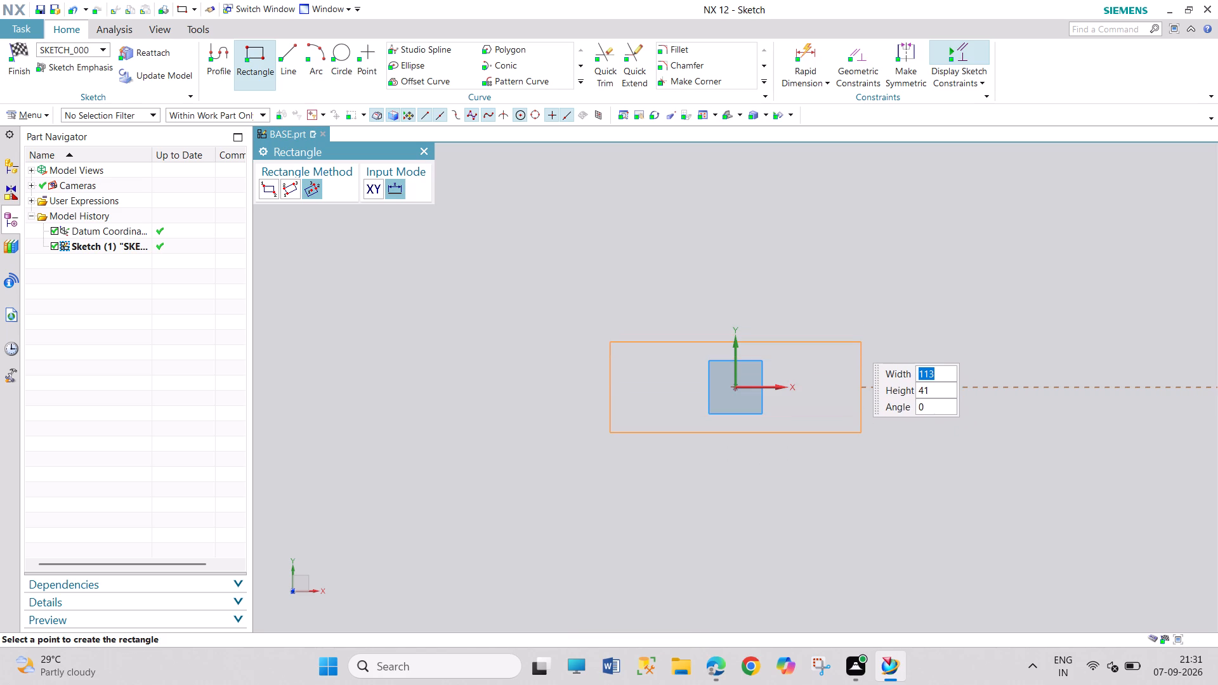
type("115")
key("Return")
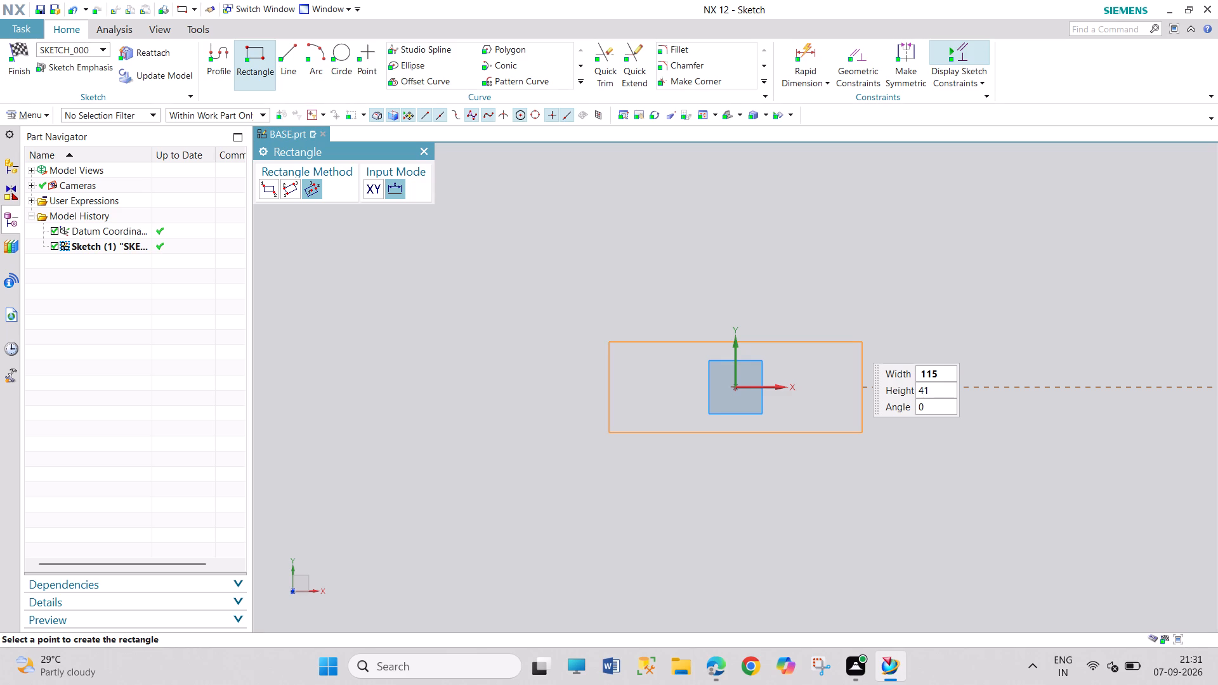
key("Right")
key("Right")
key("BackSpace")
key("BackSpace")
type("40")
key("Return")
key("0")
key("Return")
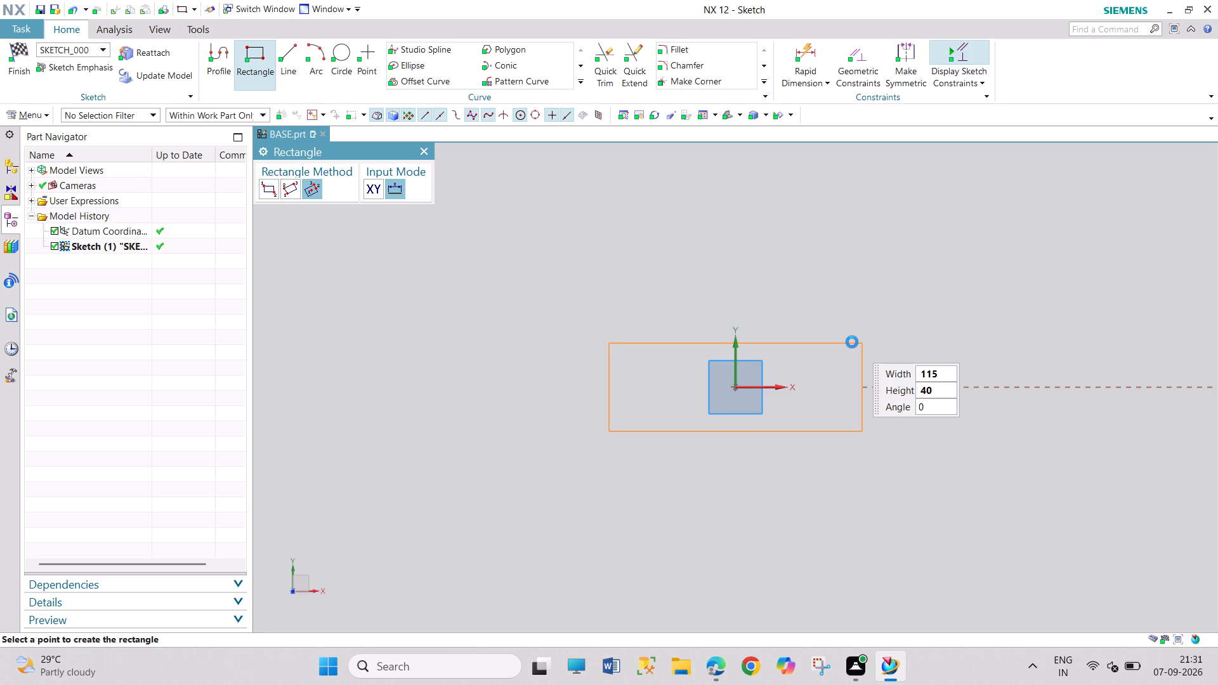
left_click(425, 151)
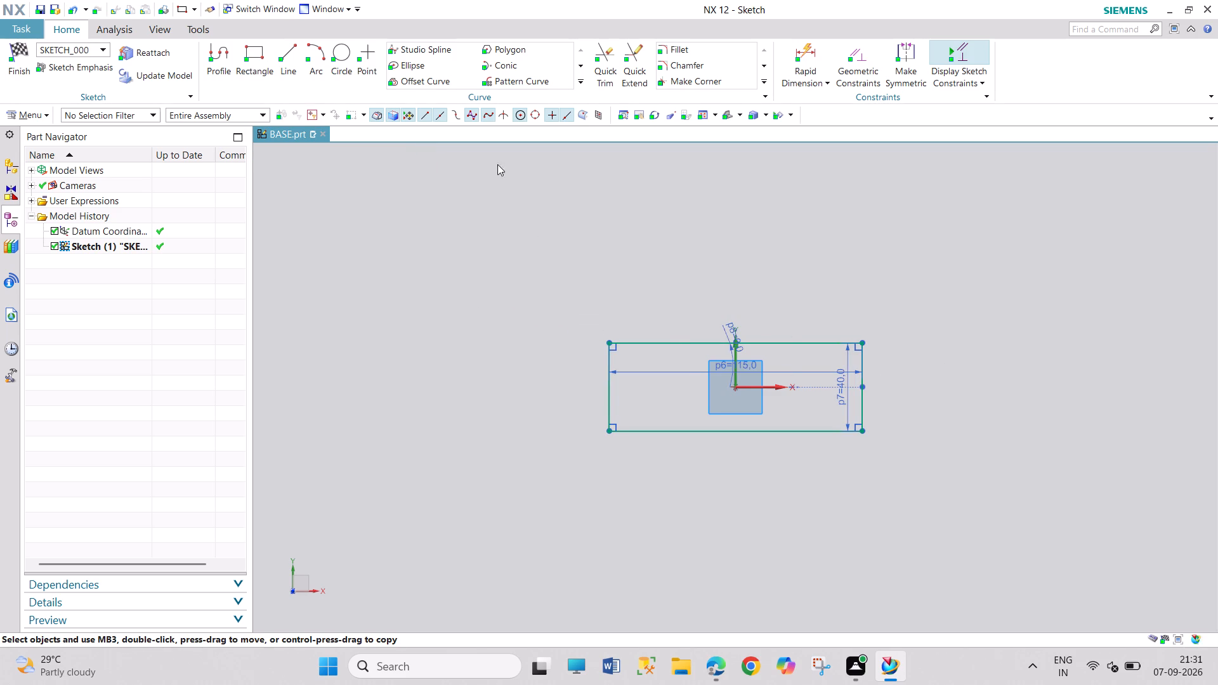
Reposition the rectangle's width and height dimensions outside the outline and move the angle dimension clear of the width dimension.
left_click_drag(728, 329, 724, 275)
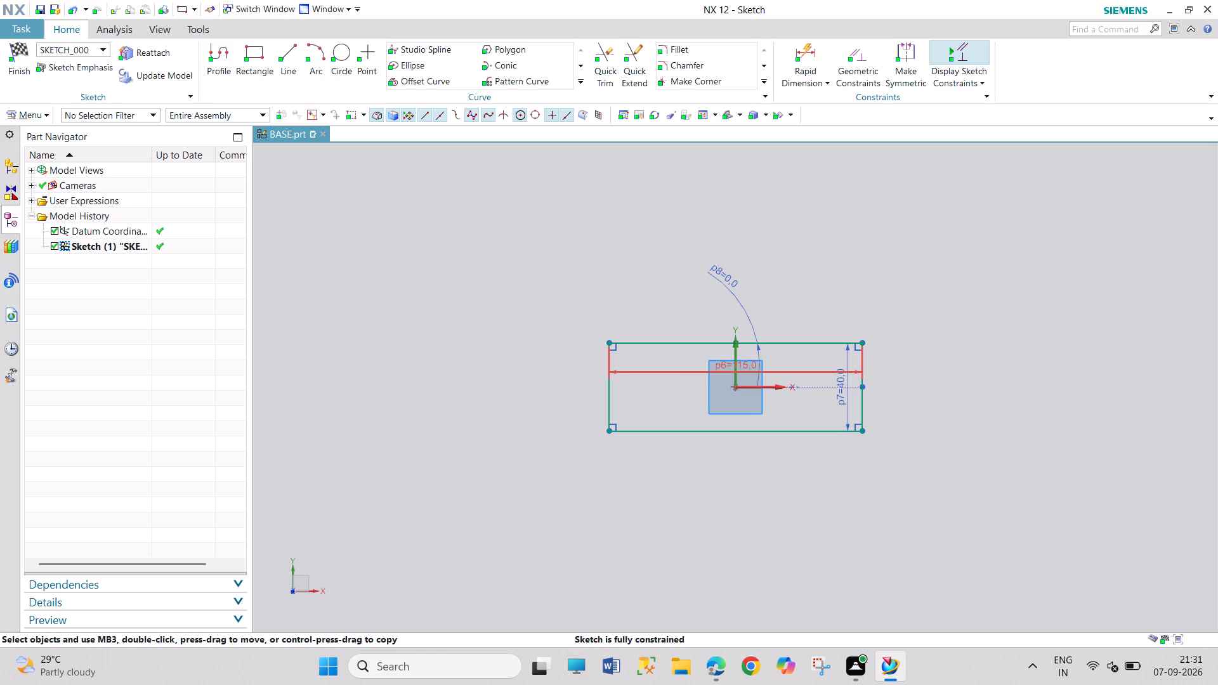
left_click_drag(716, 366, 702, 211)
left_click_drag(843, 407, 896, 410)
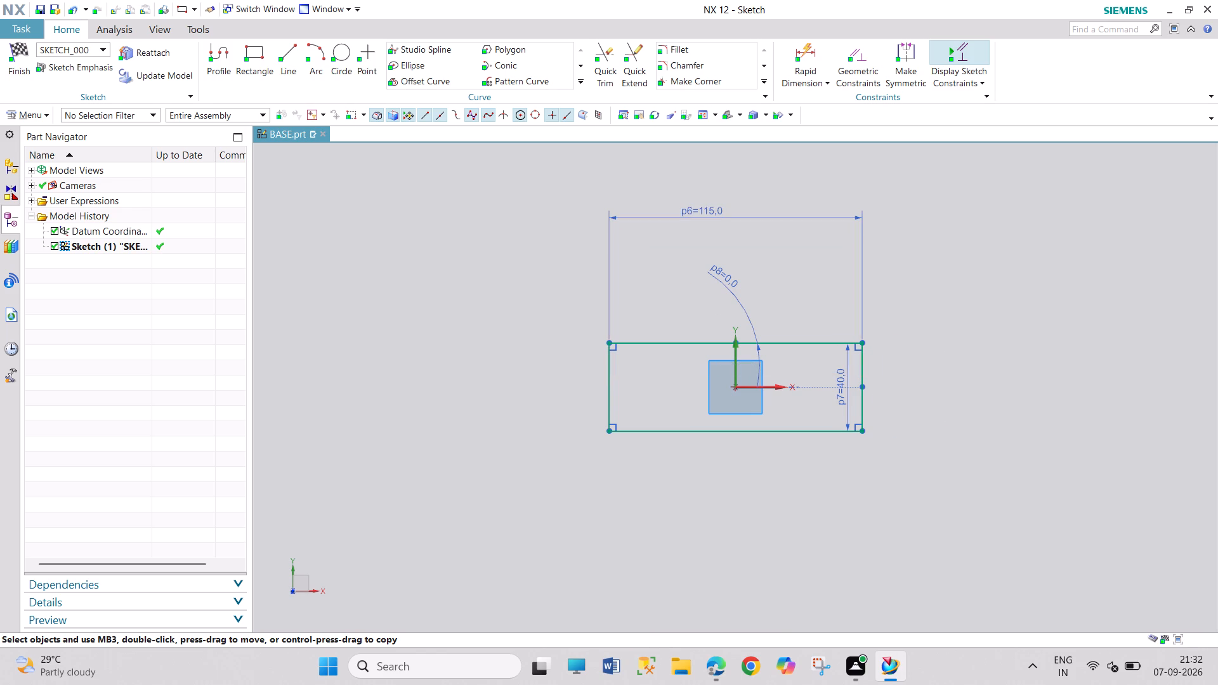
left_click_drag(896, 410, 946, 410)
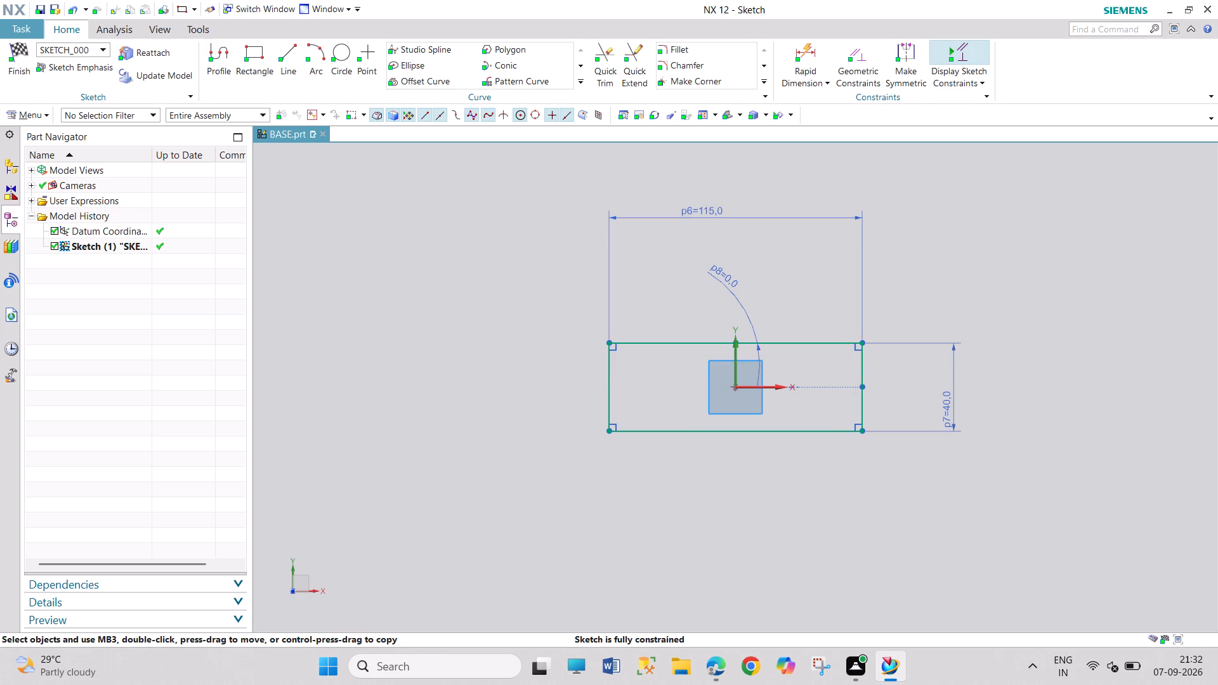
scroll(922, 347, "up", 1)
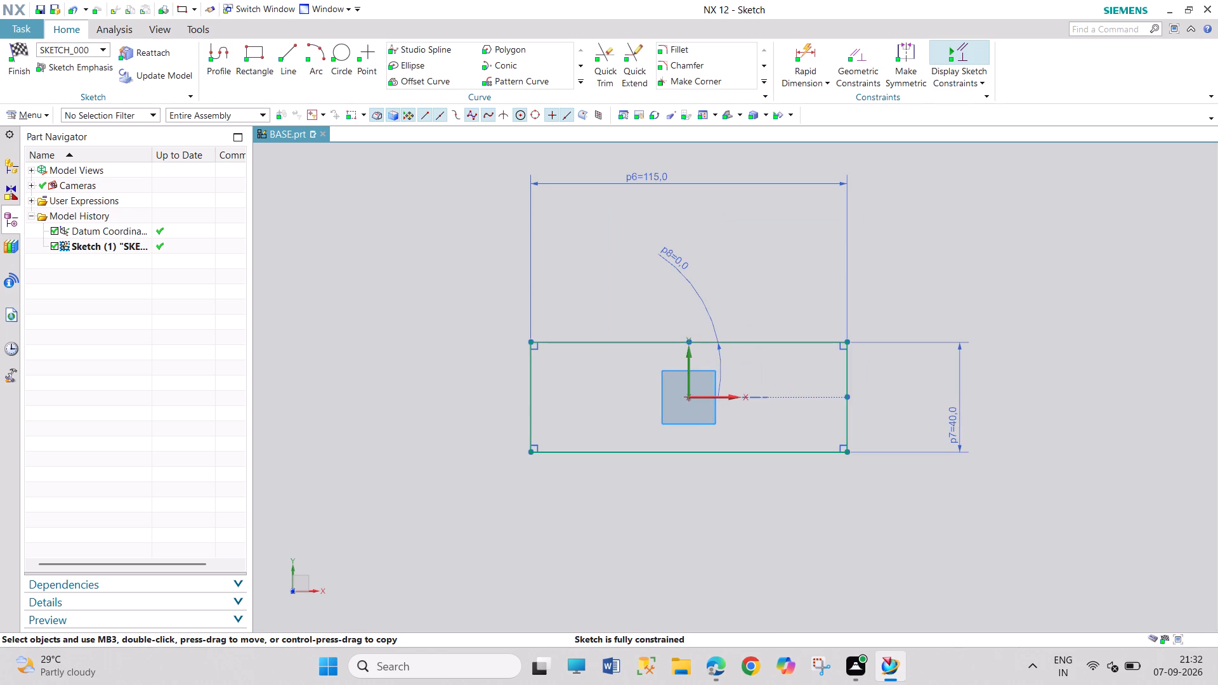
left_click_drag(653, 170, 652, 290)
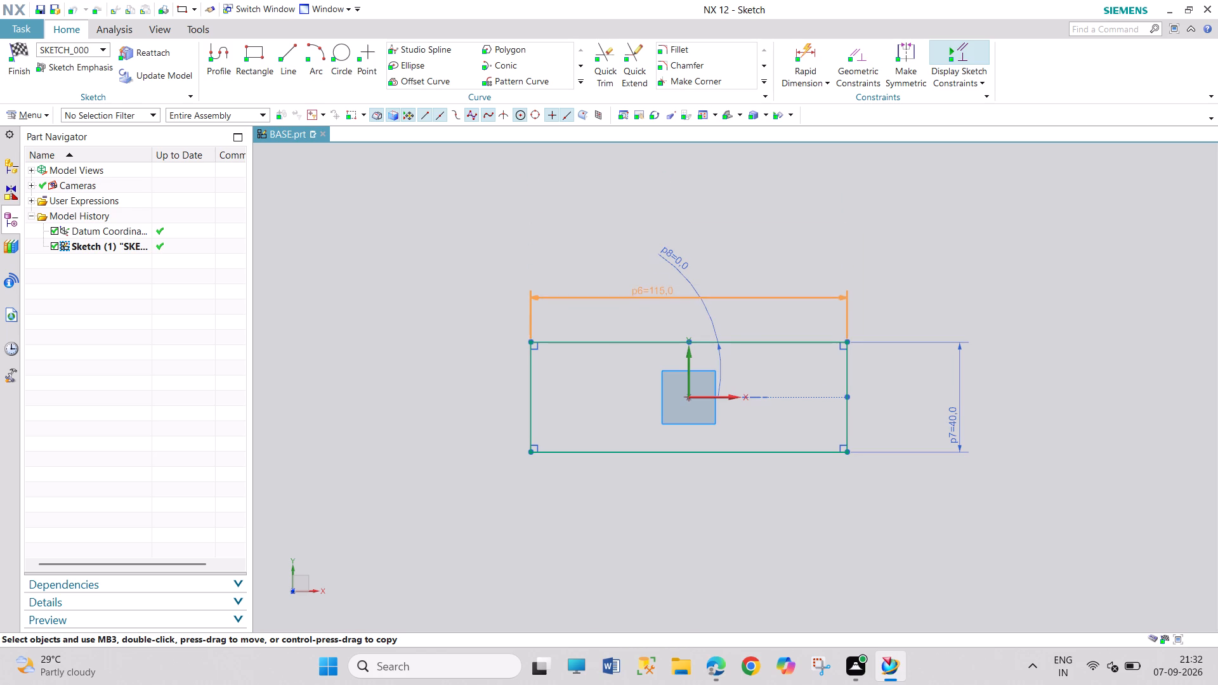
left_click_drag(652, 290, 654, 288)
left_click_drag(668, 255, 718, 323)
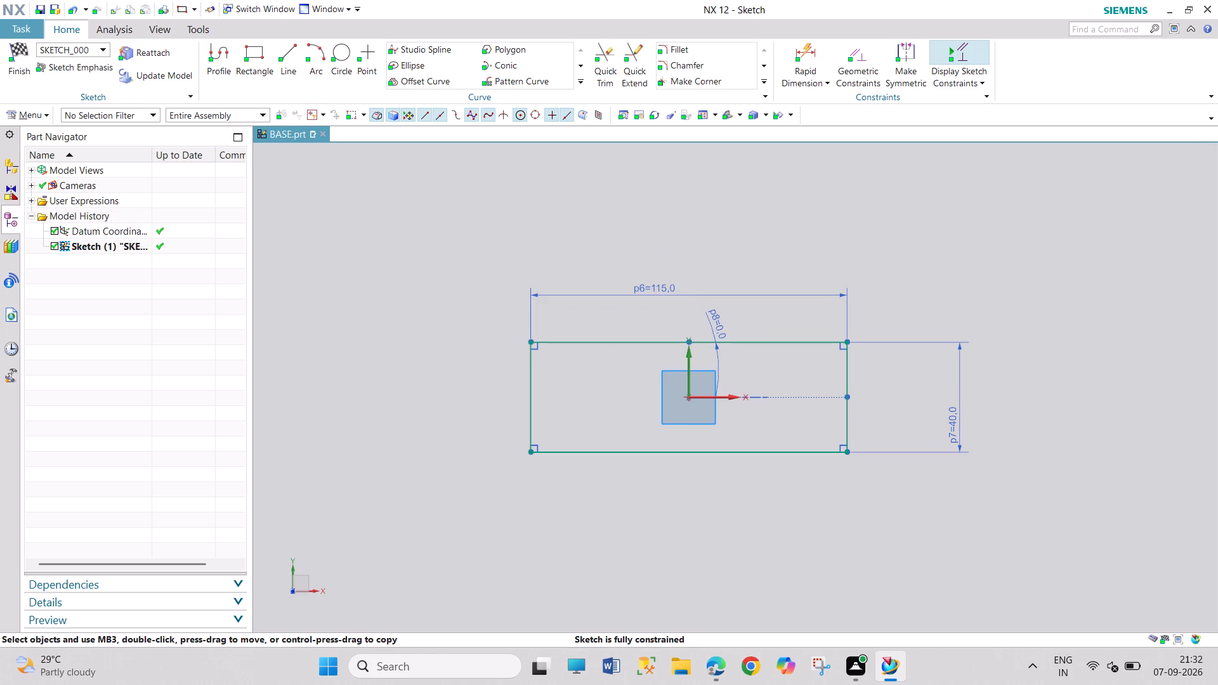
Sketch four 5 mm diameter circles inside the rectangle, one towards each corner.
scroll(778, 452, "up", 1)
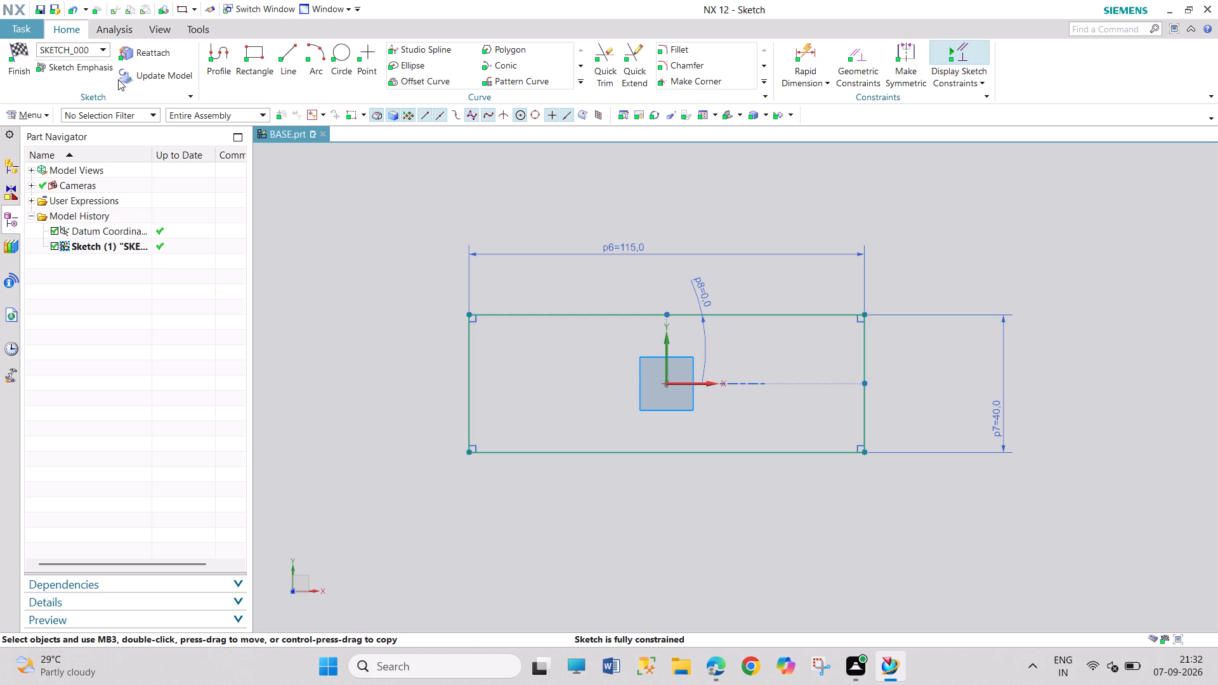
left_click(339, 67)
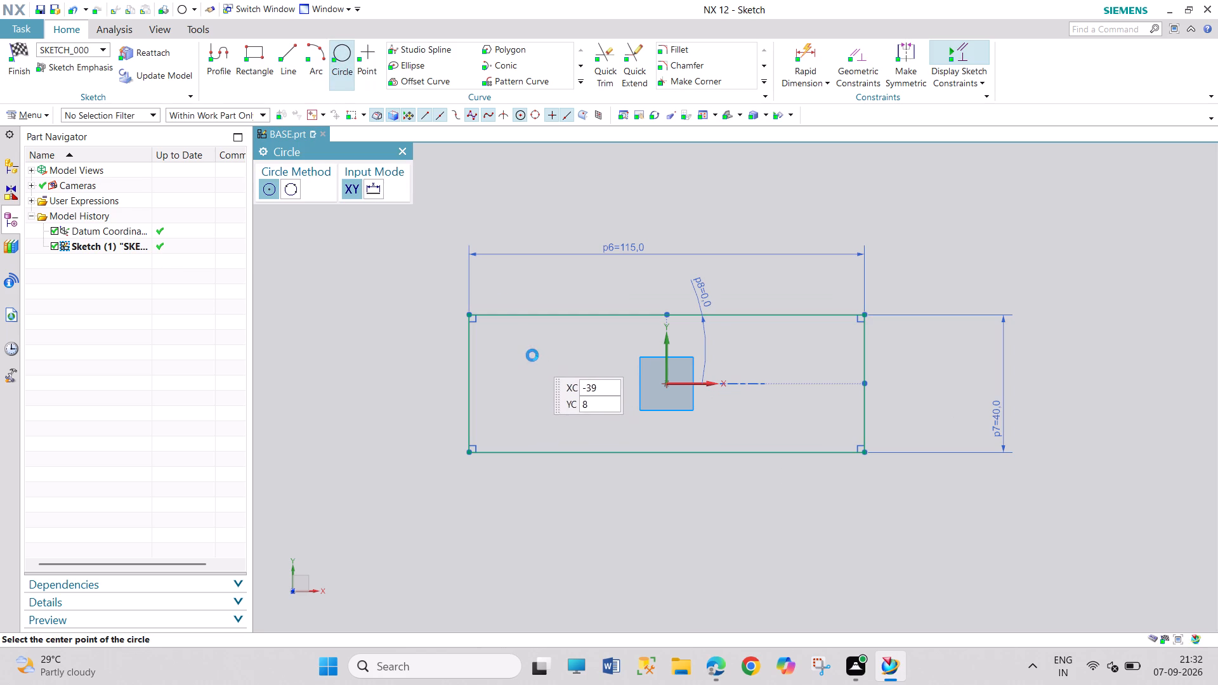
left_click(532, 353)
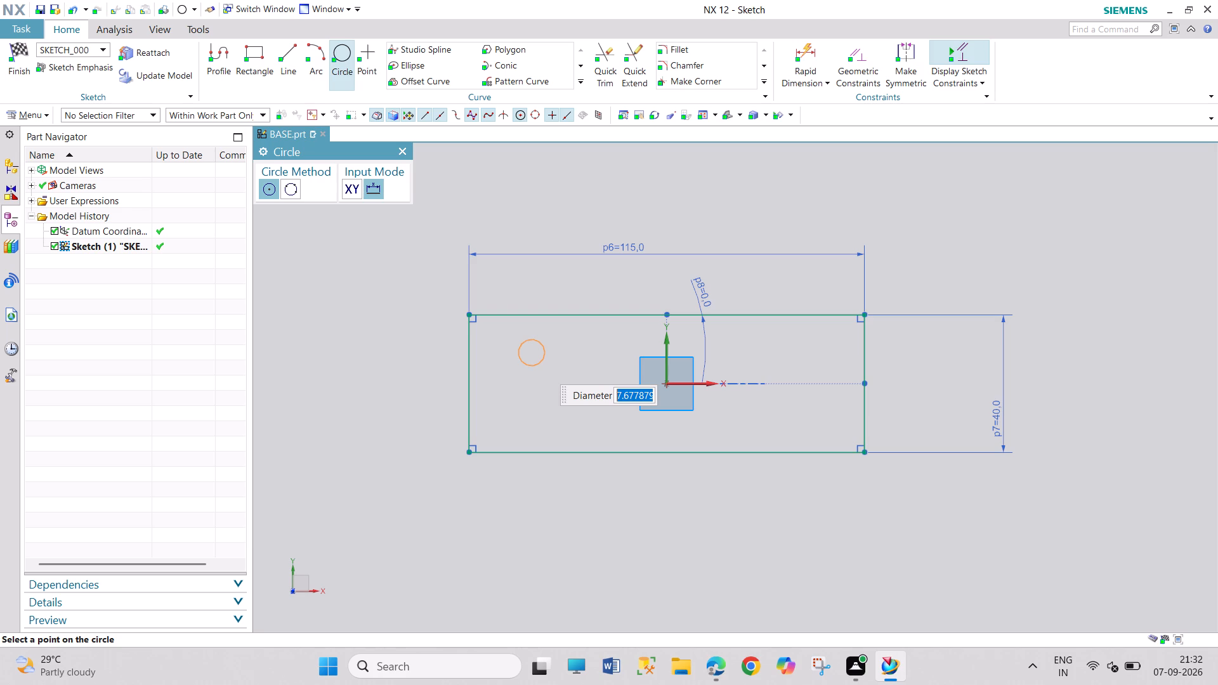
key("5")
key("Return")
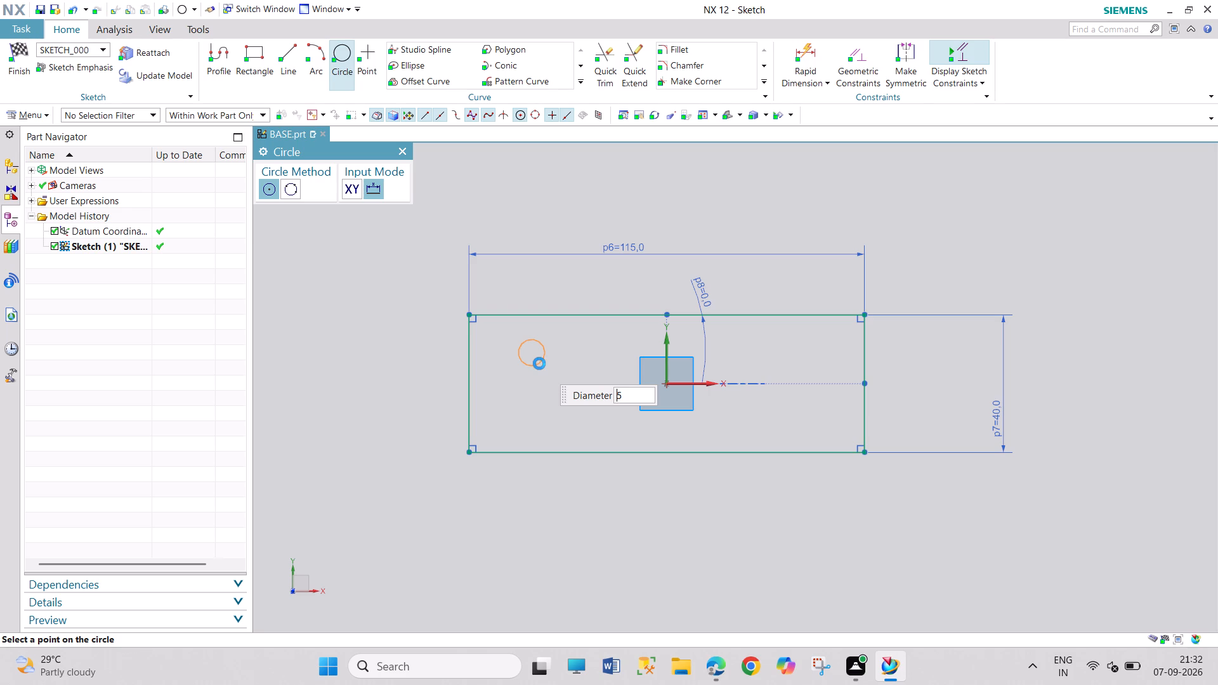
left_click(531, 421)
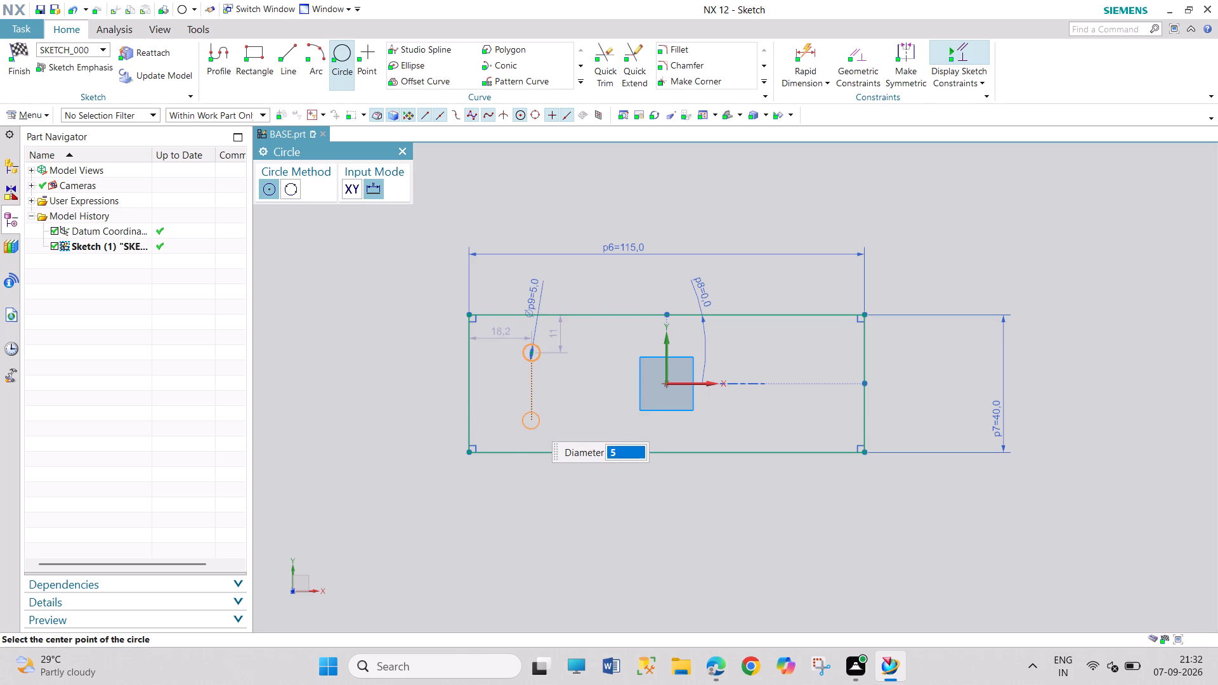
left_click(806, 353)
left_click(809, 427)
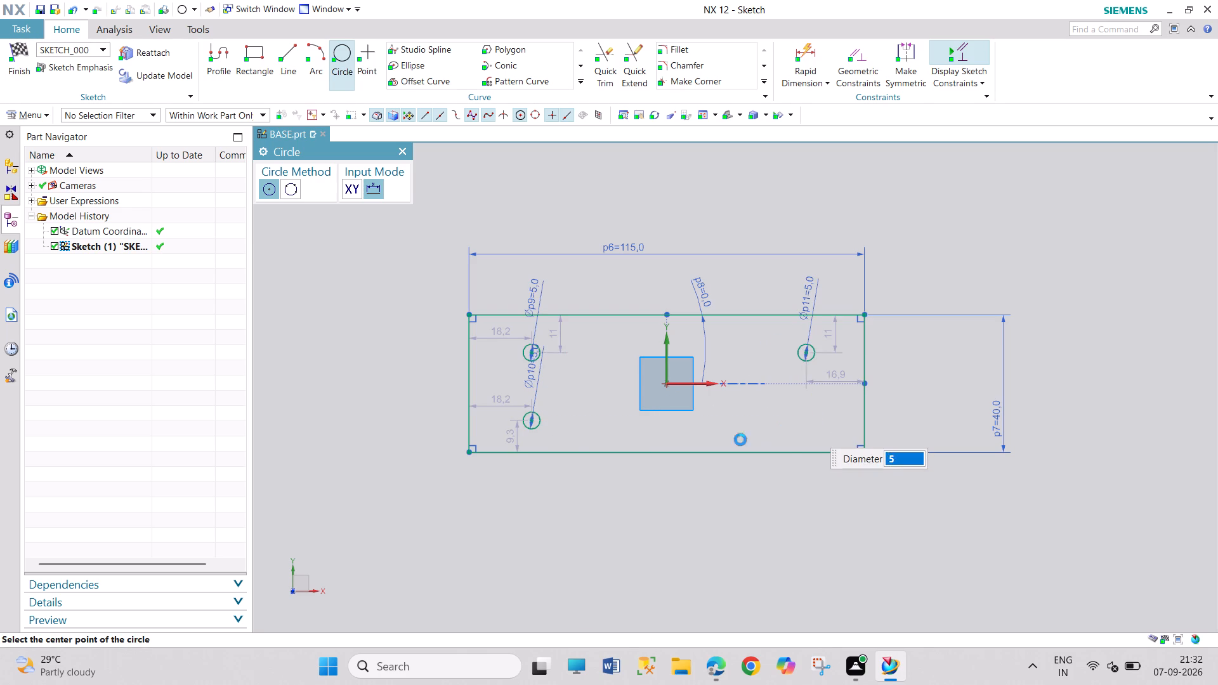
left_click(403, 147)
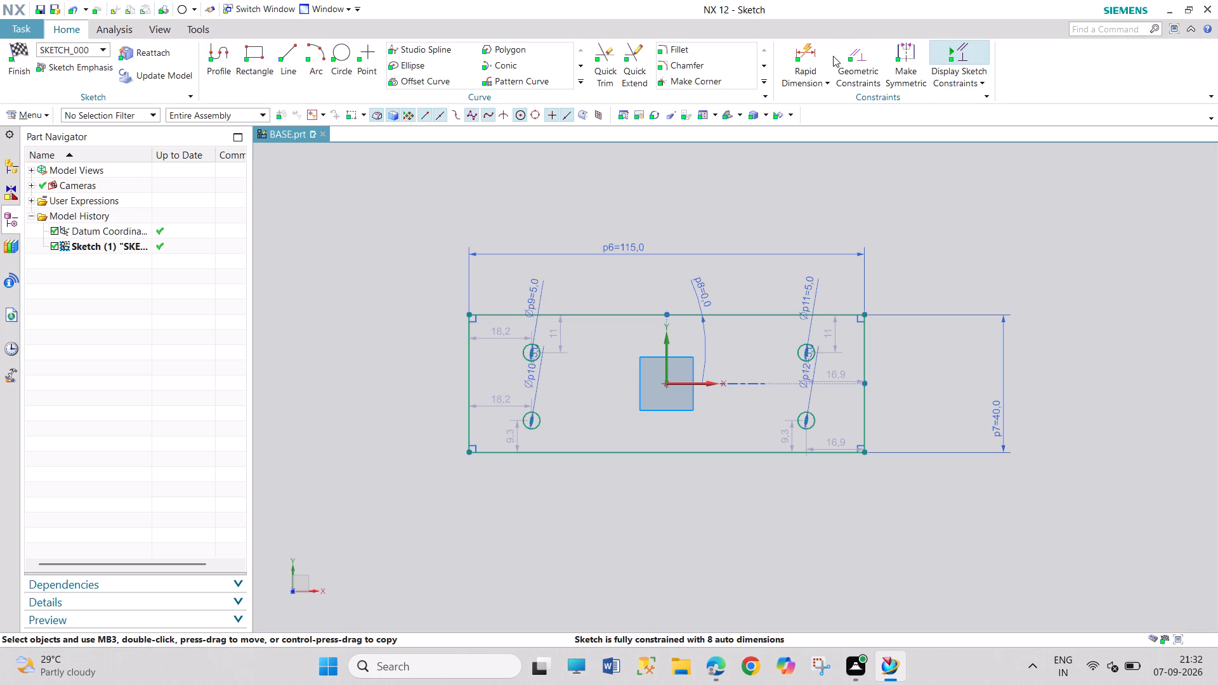
Apply vertical alignment constraints between the upper and lower circle centres of both the left and right circle pairs.
left_click(794, 53)
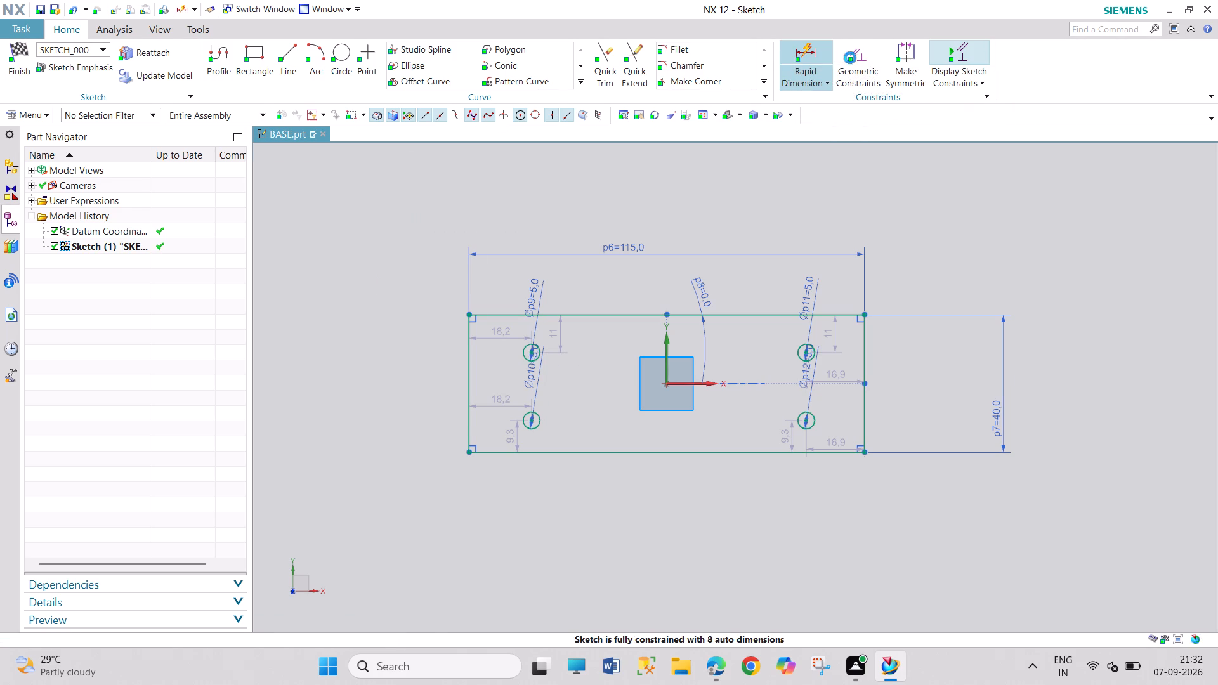
left_click(856, 58)
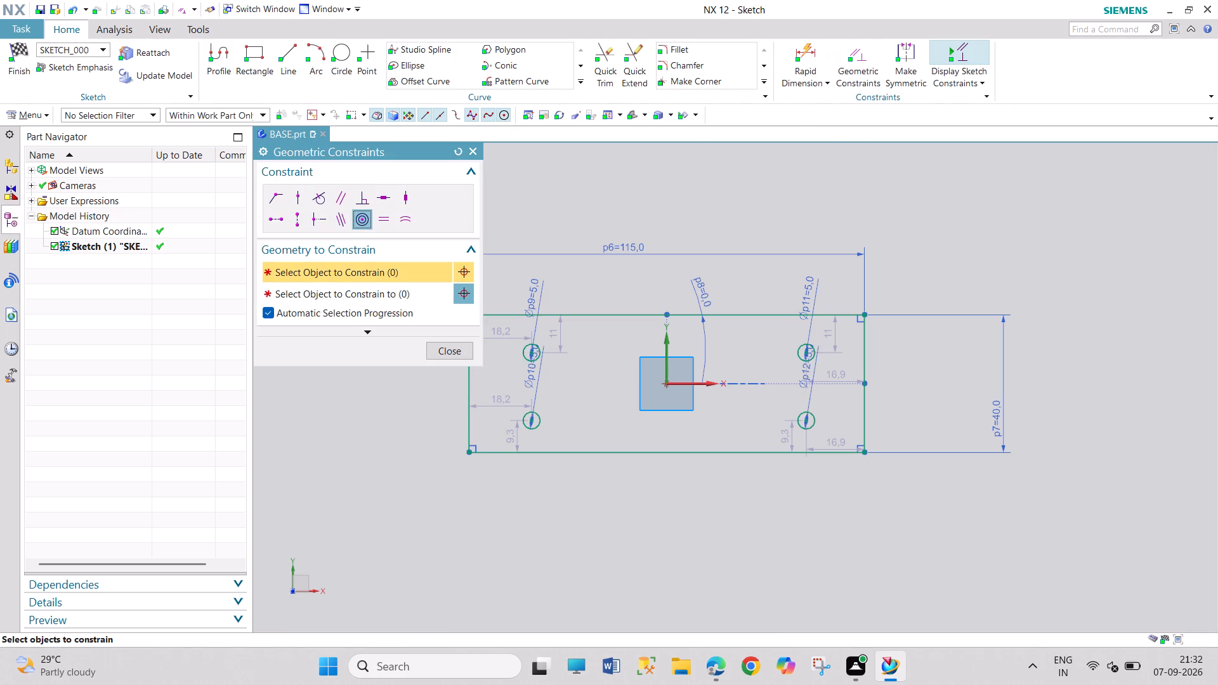
left_click(299, 221)
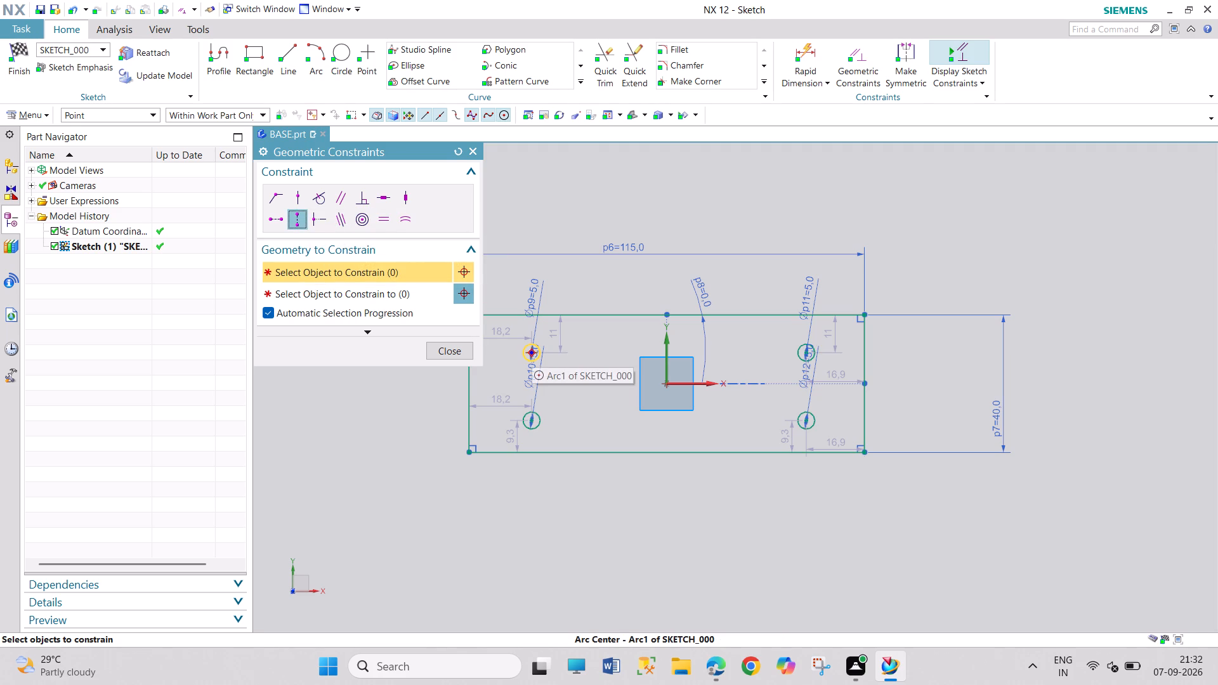
left_click(532, 353)
left_click(532, 419)
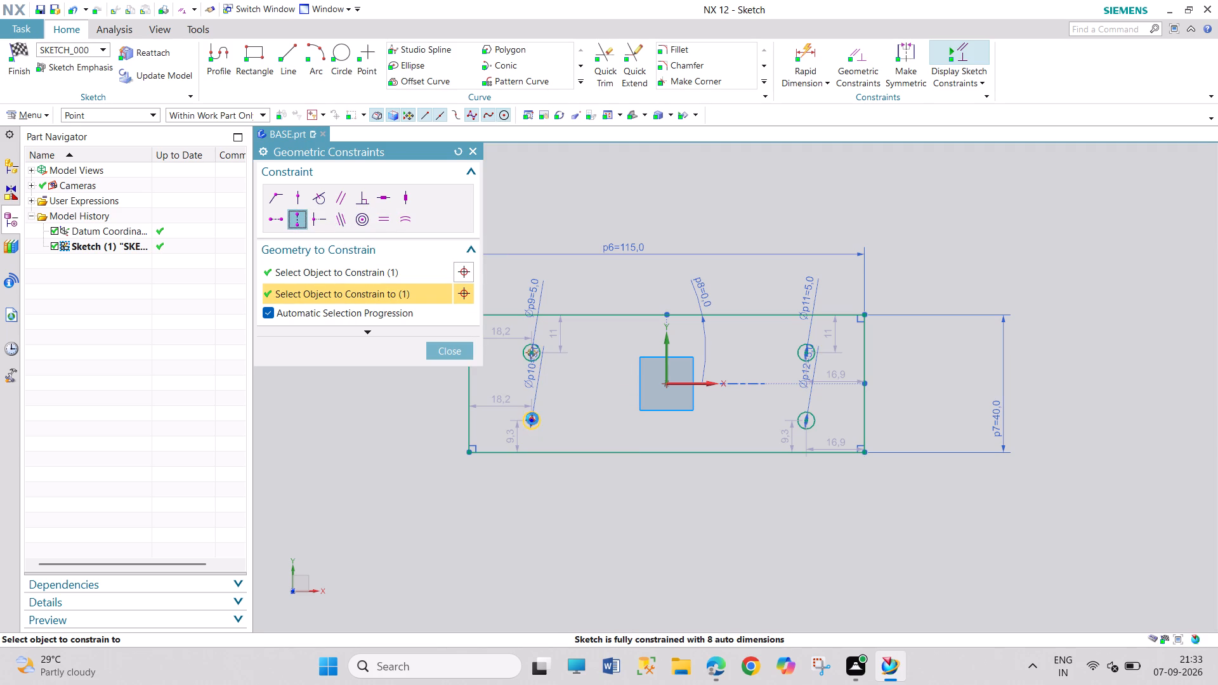
left_click(809, 353)
left_click(806, 420)
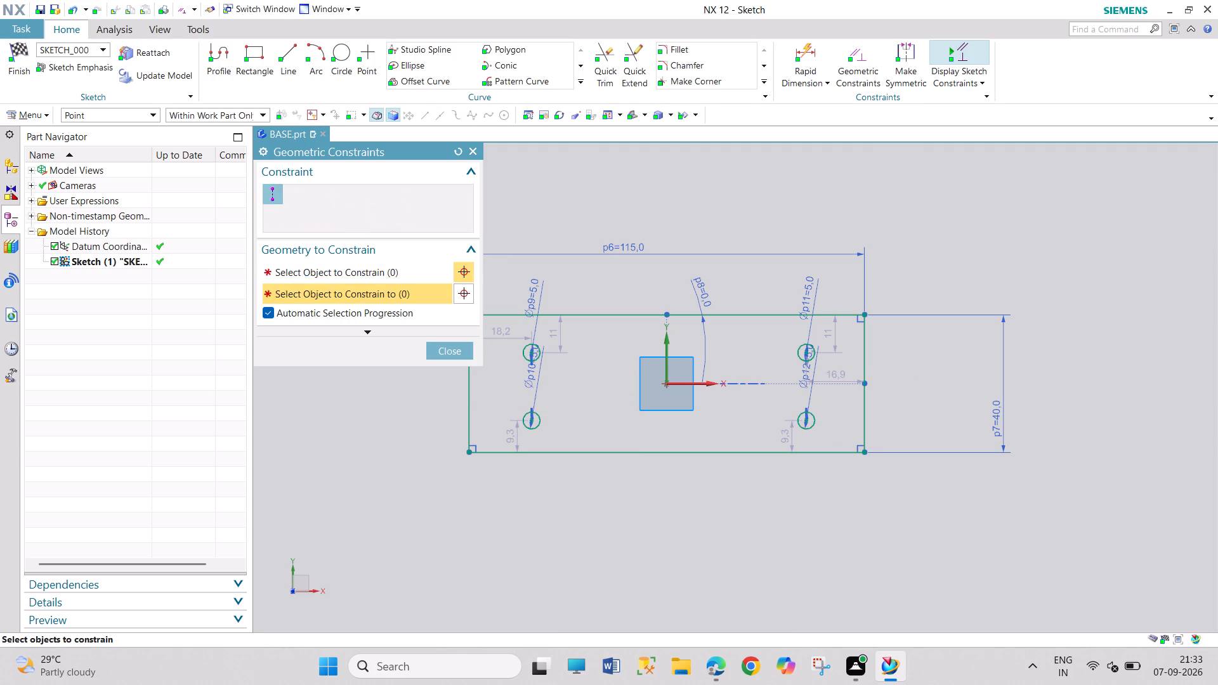
Apply horizontal alignment constraints between the left and right circle centres of both the upper and lower circle pairs.
left_click(277, 219)
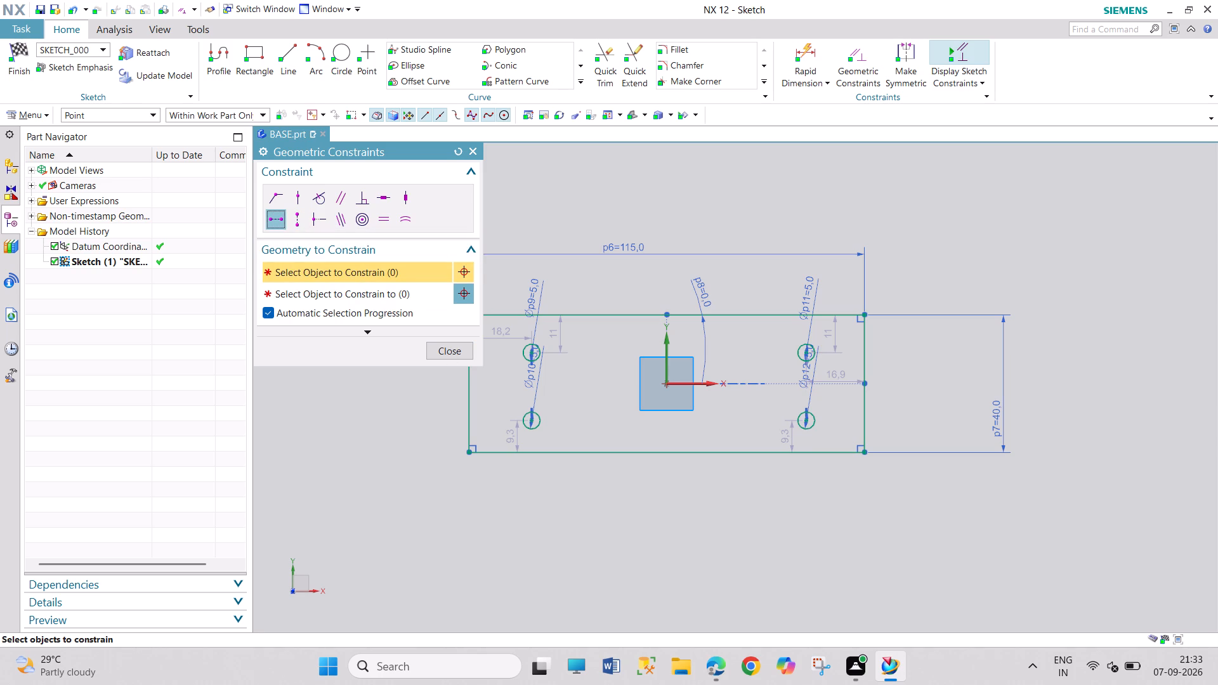
left_click(531, 351)
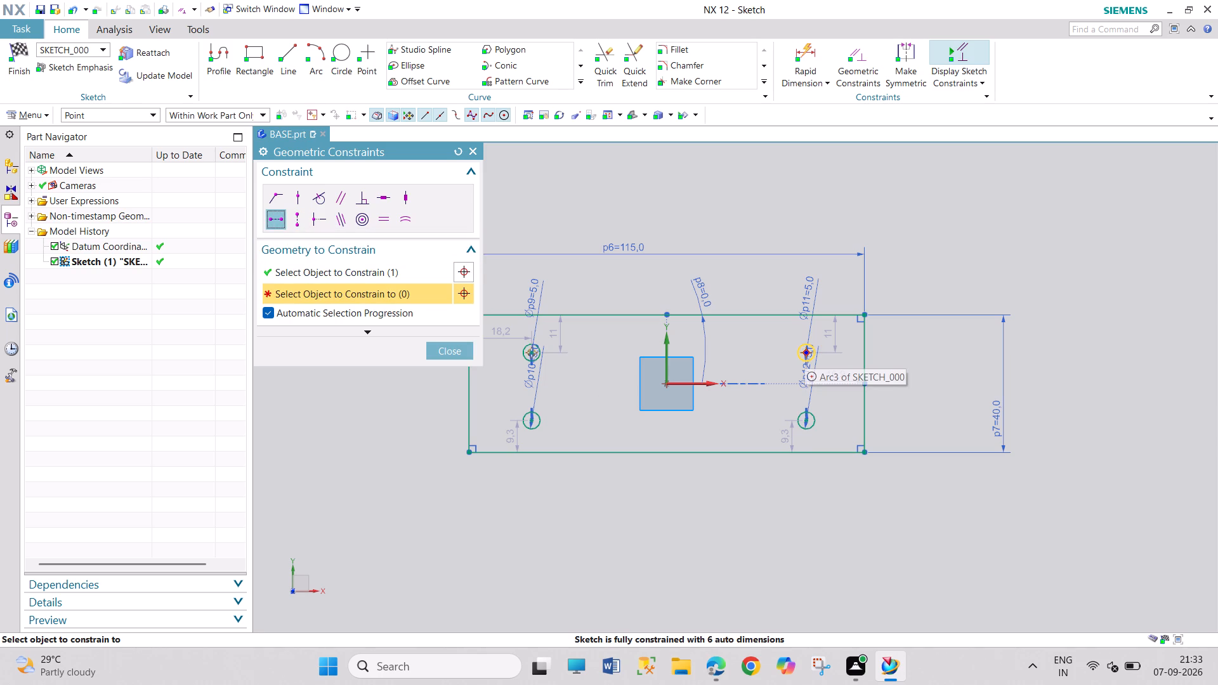
left_click(807, 352)
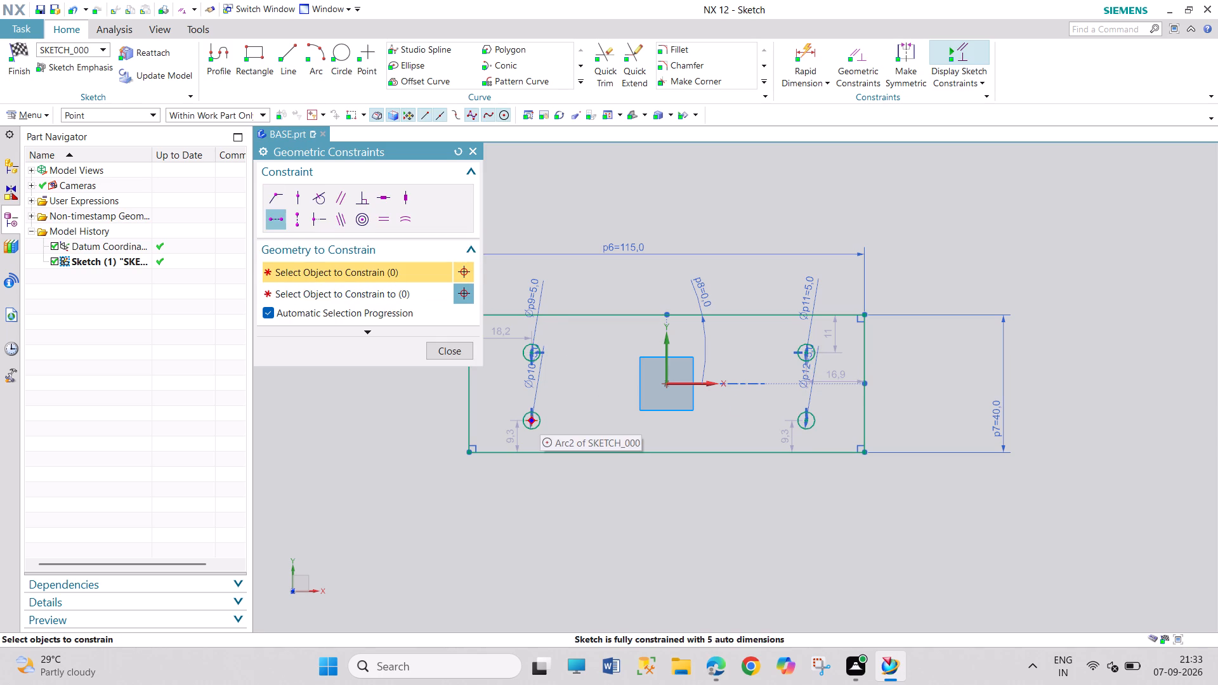
left_click(532, 420)
left_click(804, 419)
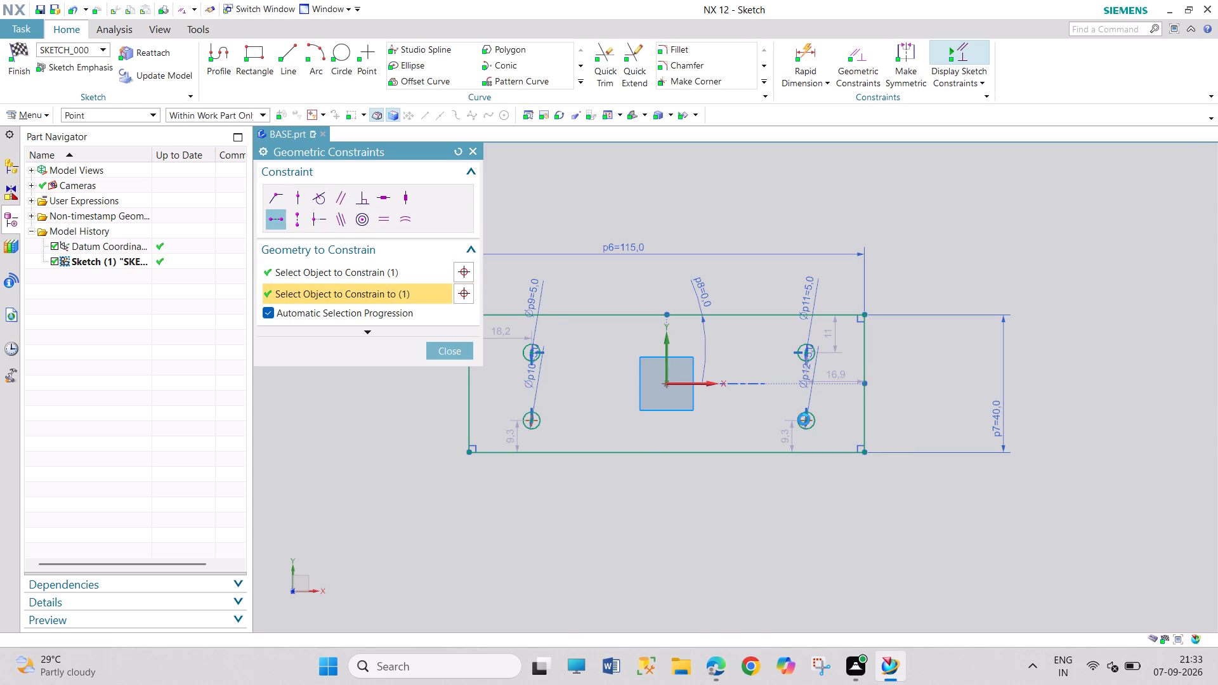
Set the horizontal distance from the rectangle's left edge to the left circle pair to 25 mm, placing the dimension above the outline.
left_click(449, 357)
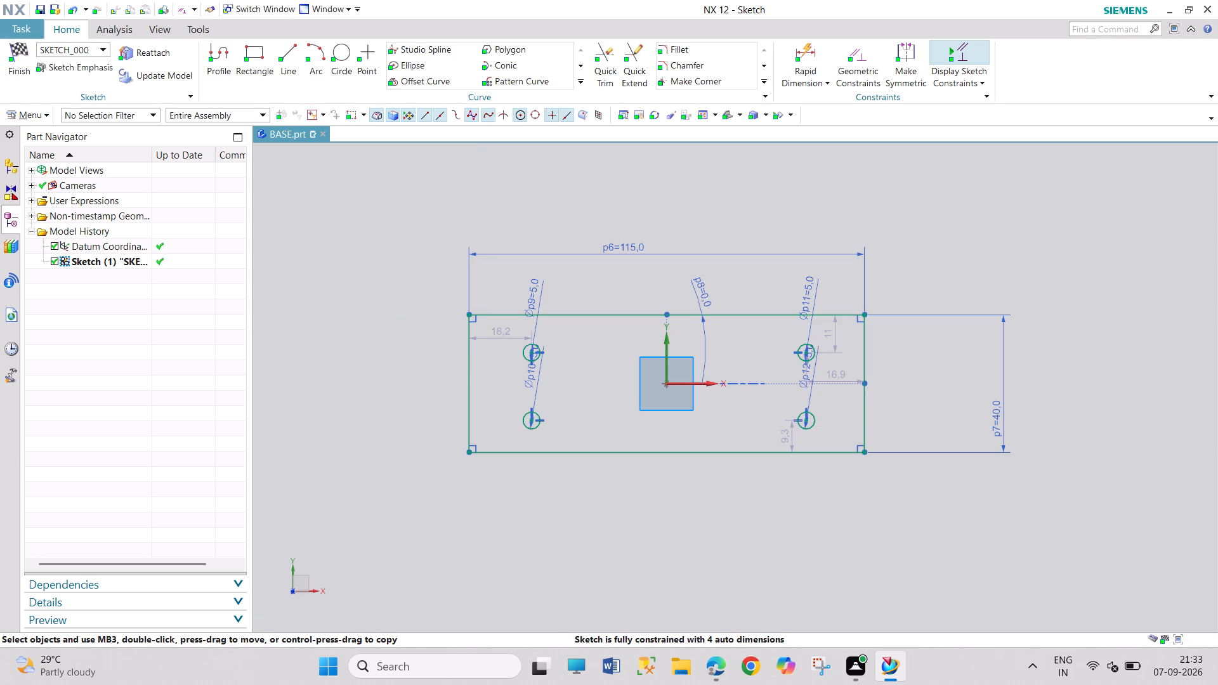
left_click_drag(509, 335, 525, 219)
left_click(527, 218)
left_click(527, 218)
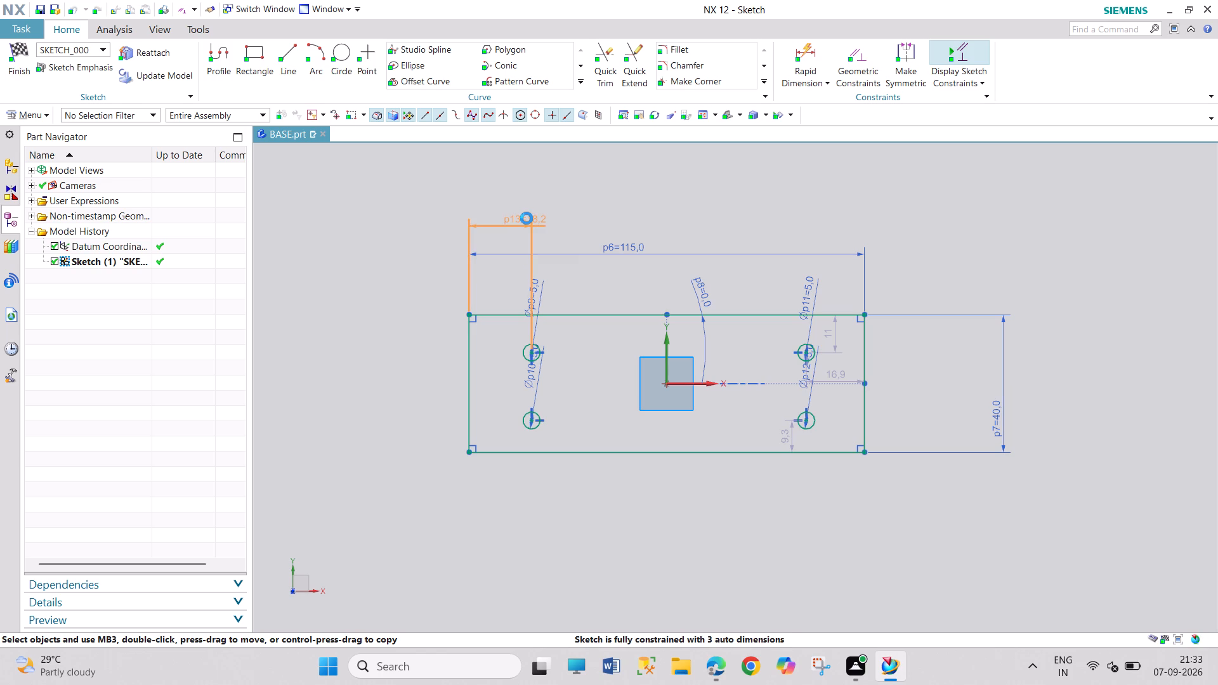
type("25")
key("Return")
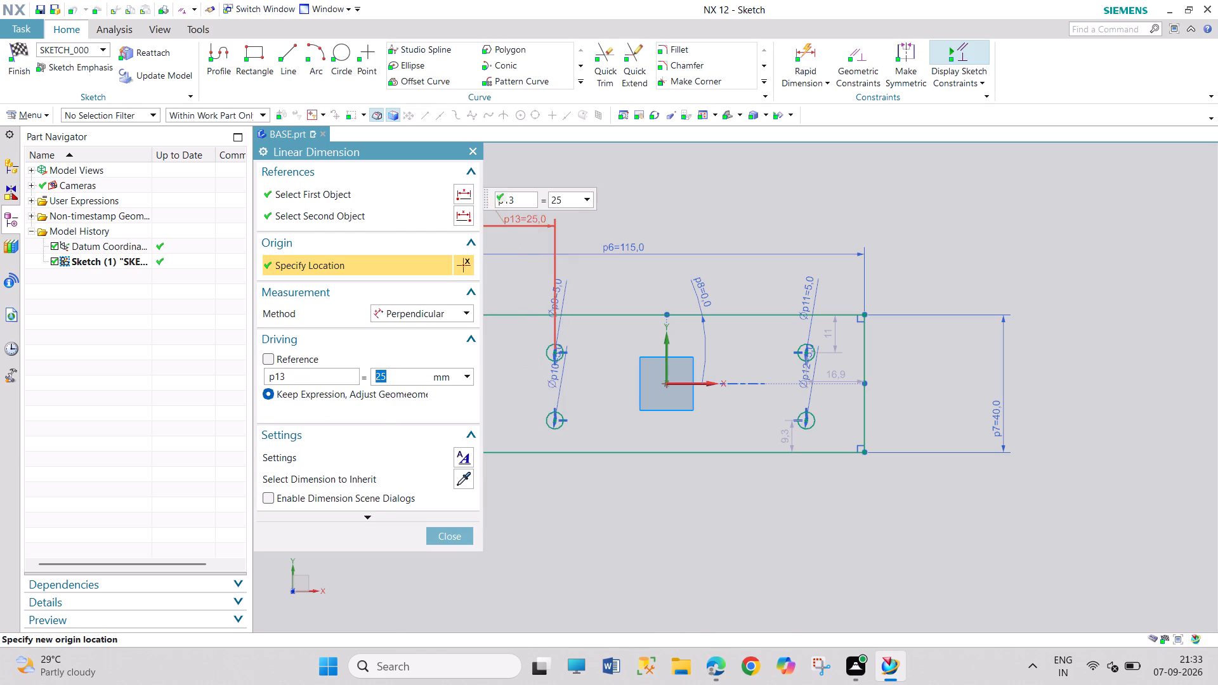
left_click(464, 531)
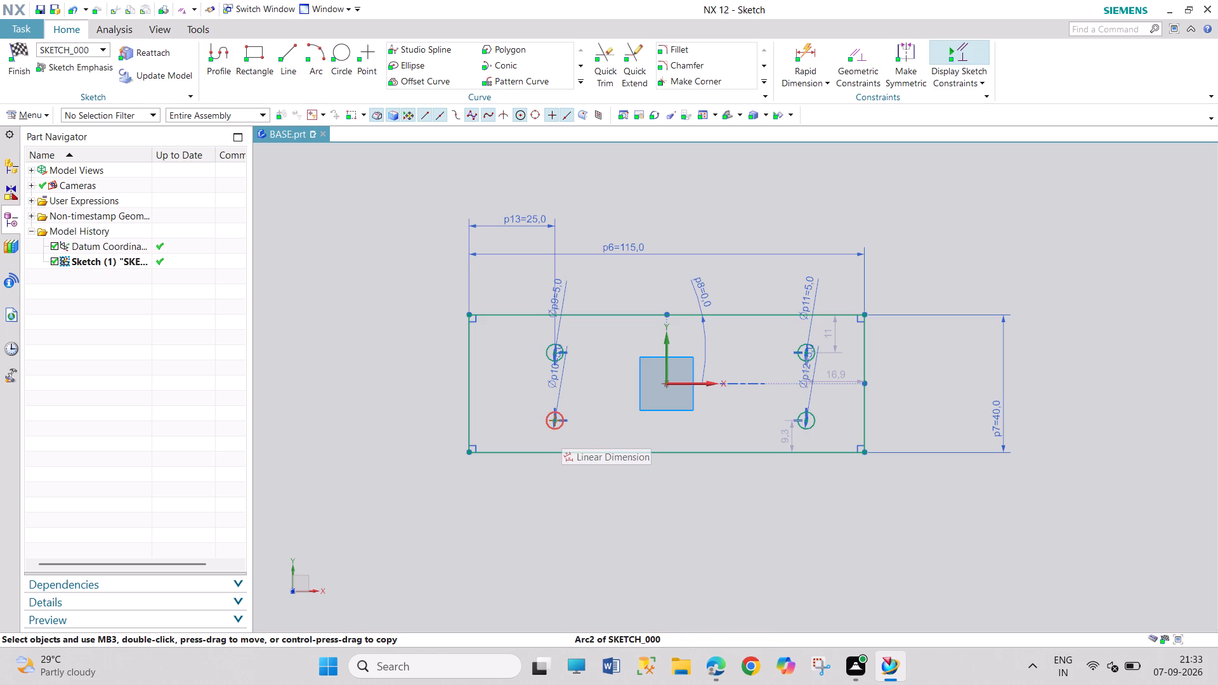
Set the vertical distance from the rectangle's upper edge to the upper right circle to 10 mm, placing the dimension outside the outline.
left_click_drag(834, 337, 927, 330)
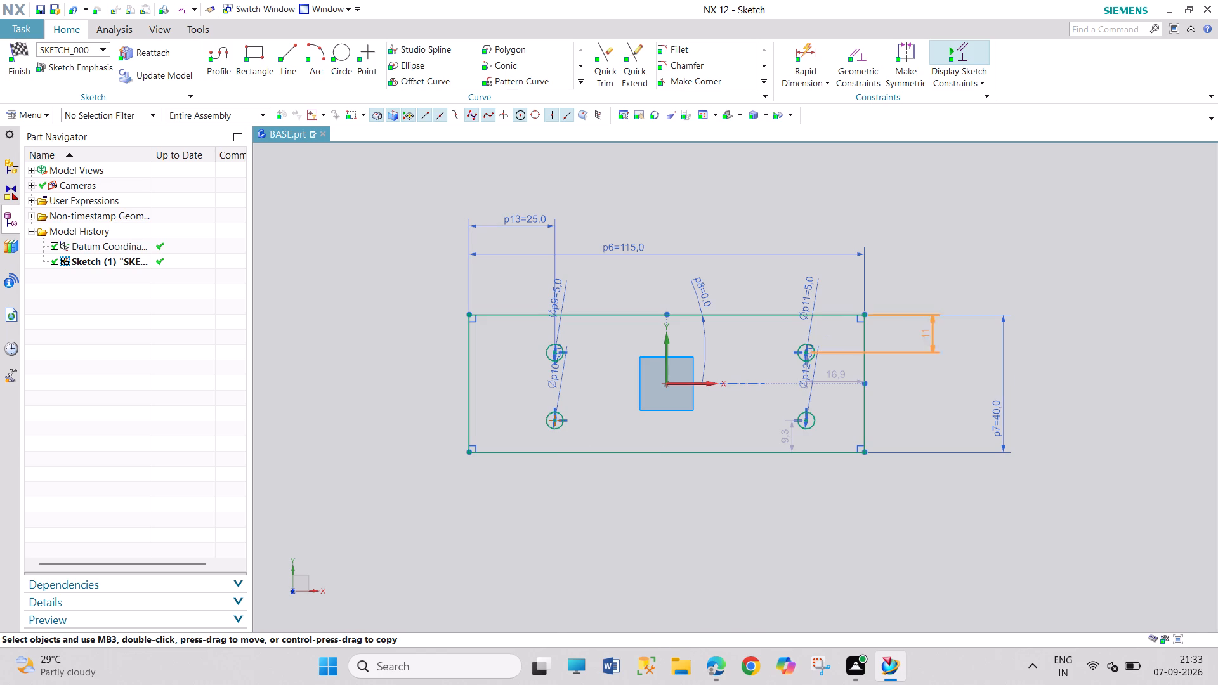
left_click_drag(927, 330, 940, 259)
double_click(943, 263)
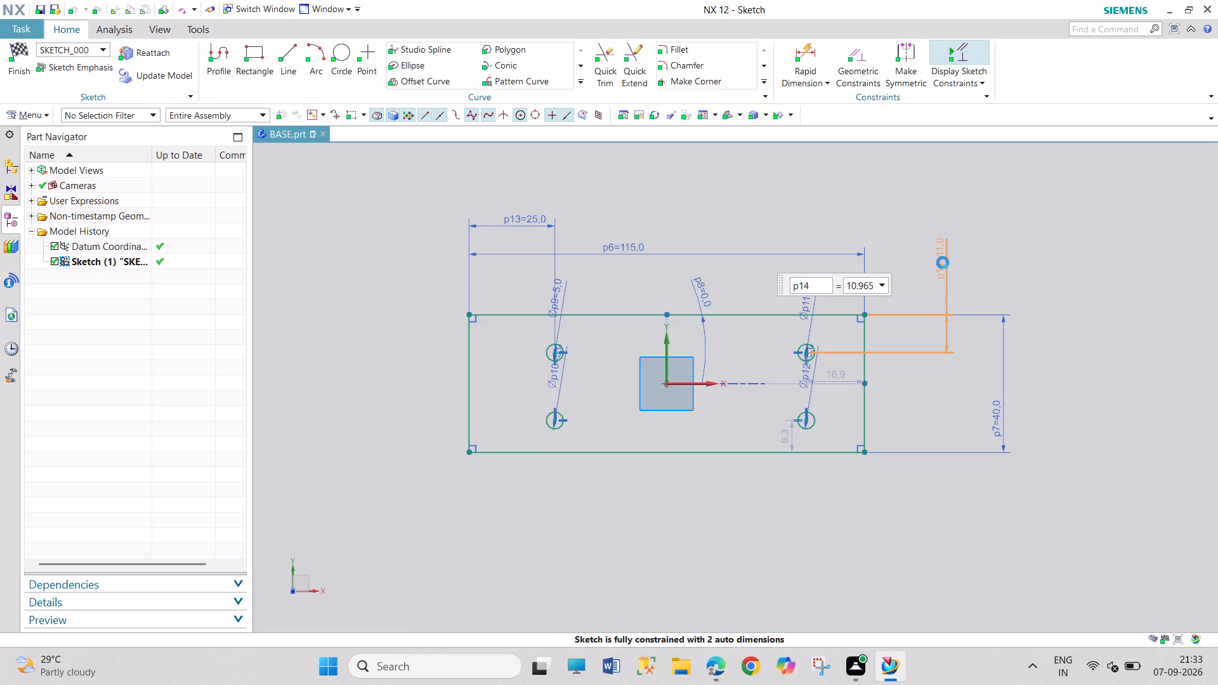
type("10")
key("Return")
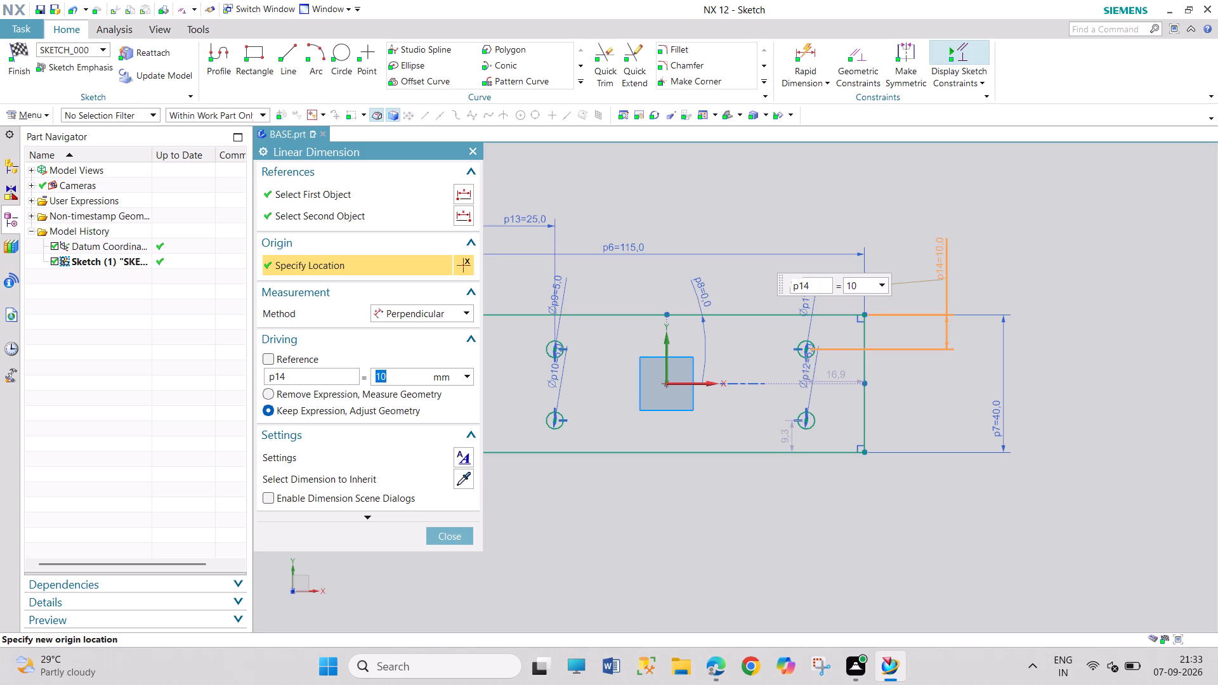
left_click_drag(785, 438, 936, 441)
left_click(446, 538)
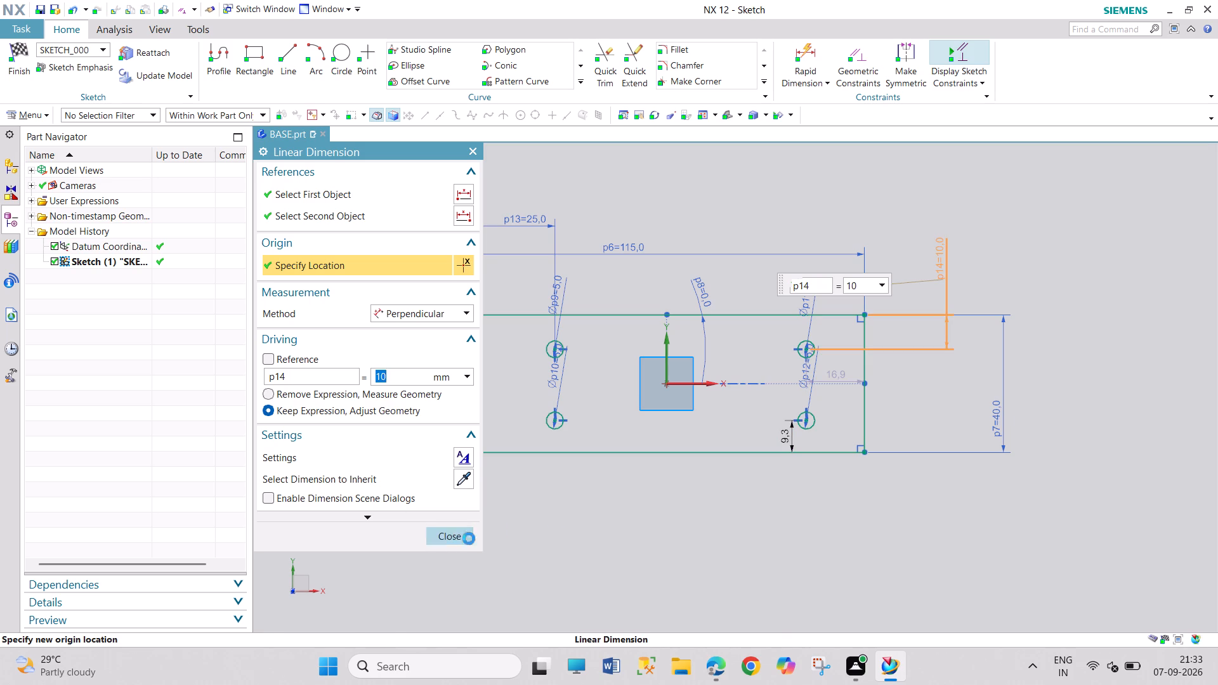
Dimension the vertical spacing between the two right circle centres as 20 mm, placing it outside the rectangle's right edge.
left_click_drag(785, 438, 927, 426)
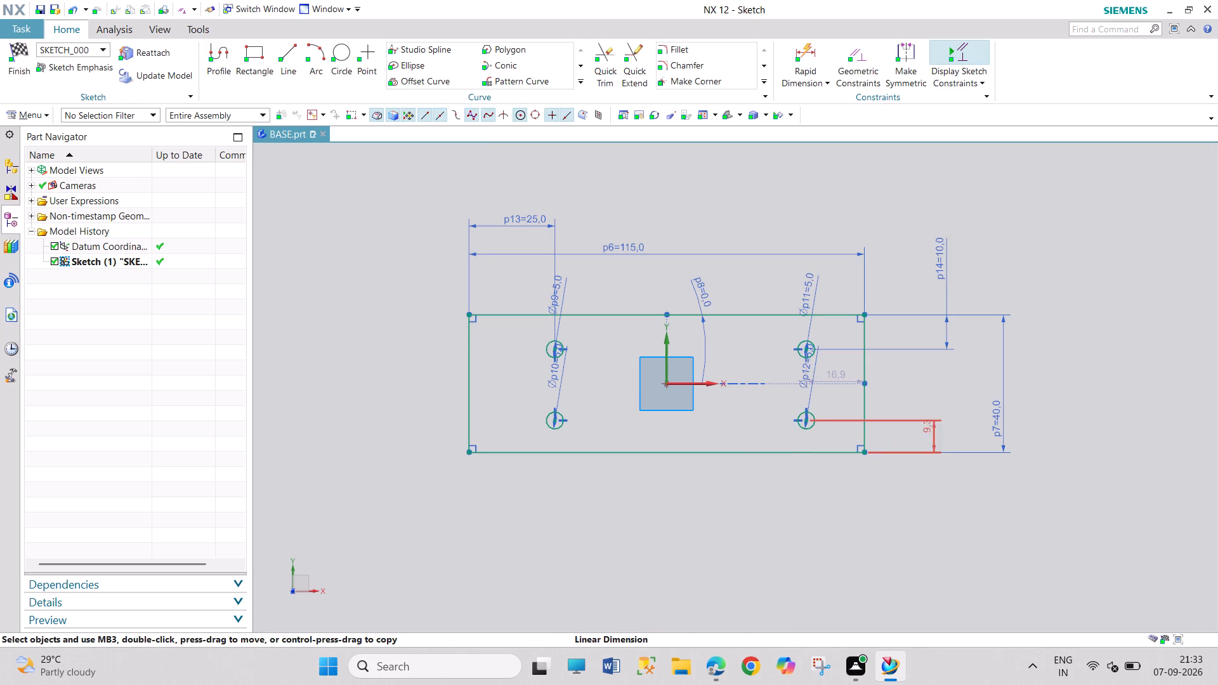
double_click(930, 427)
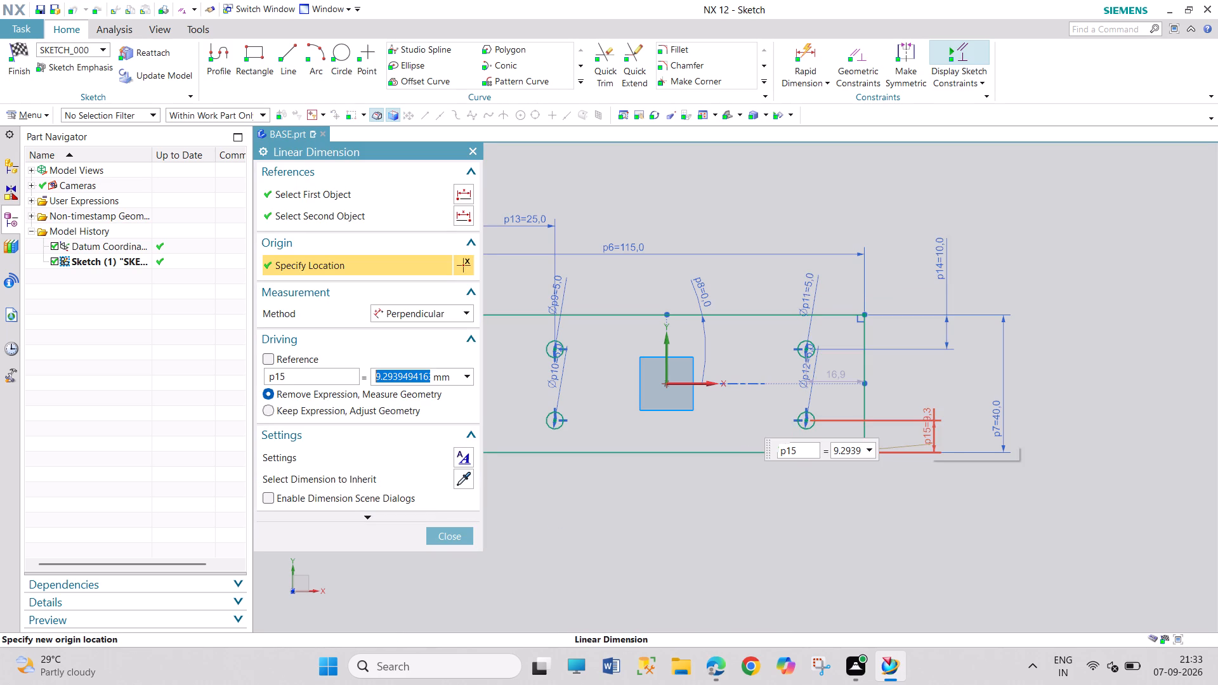
left_click(804, 57)
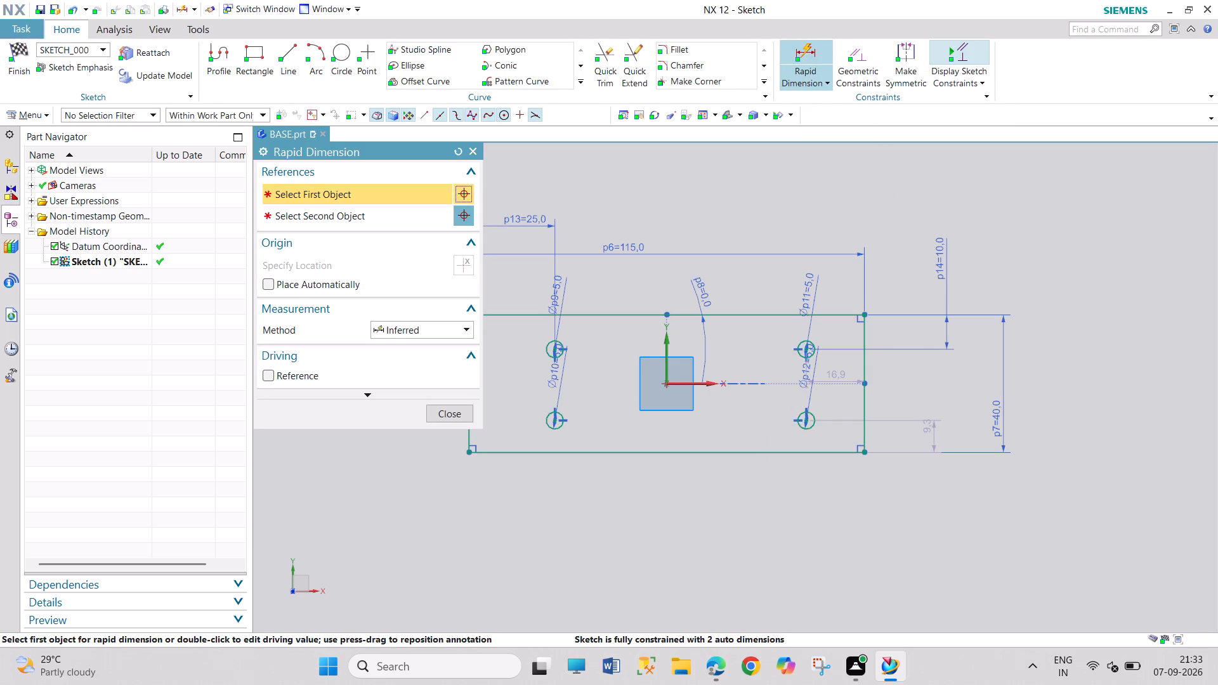
left_click(809, 421)
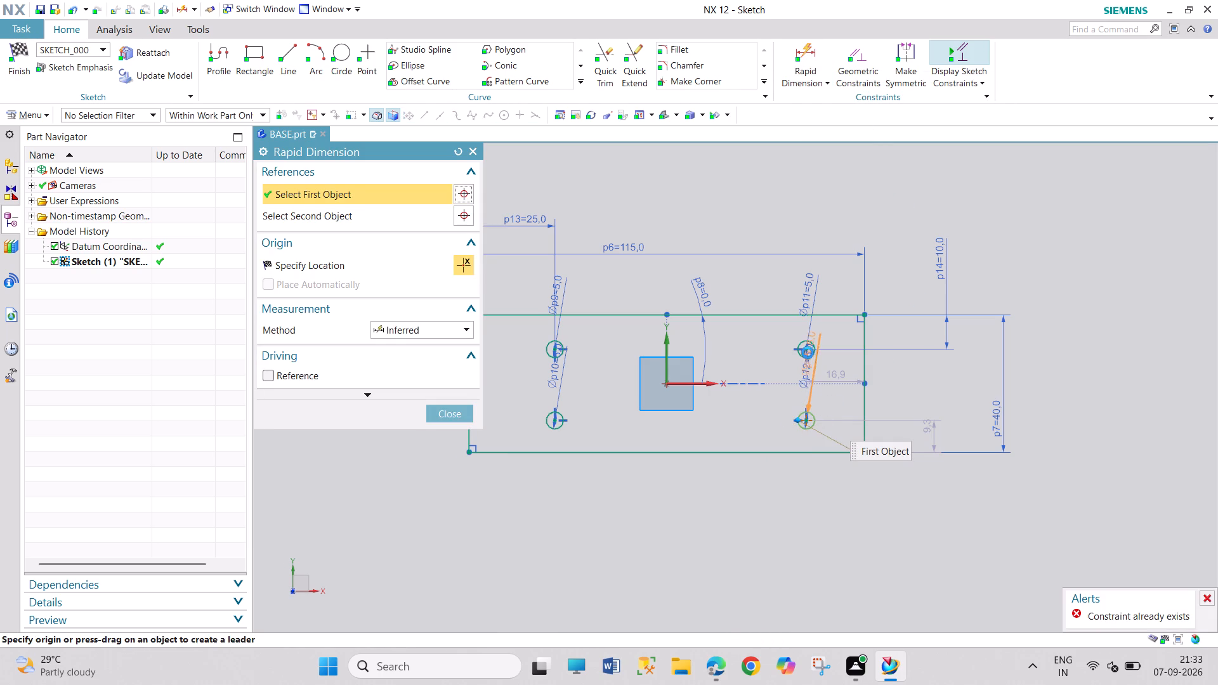
left_click(807, 350)
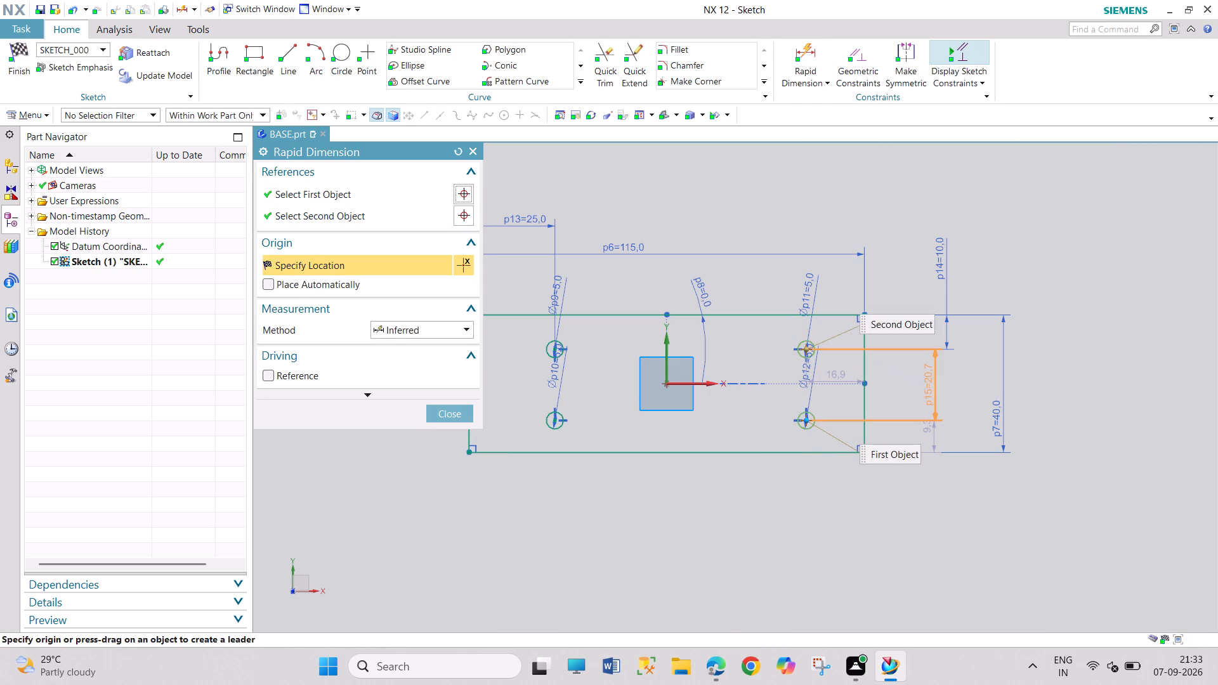
left_click(928, 384)
type("20")
key("Return")
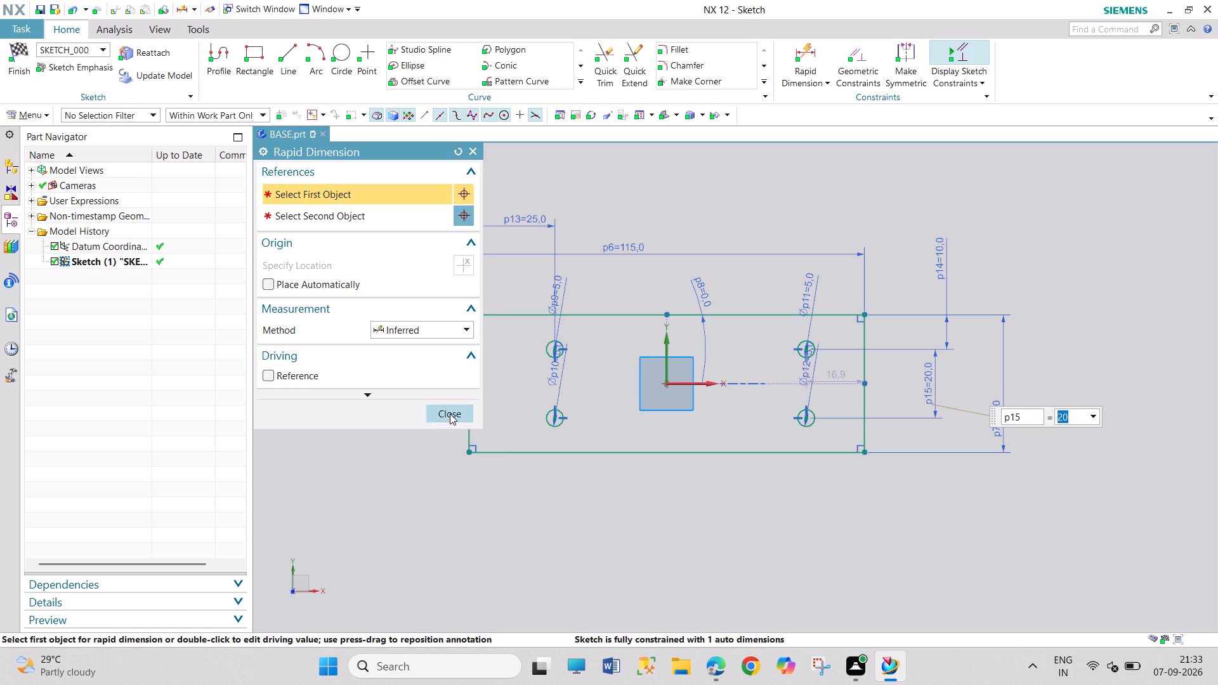
left_click(450, 414)
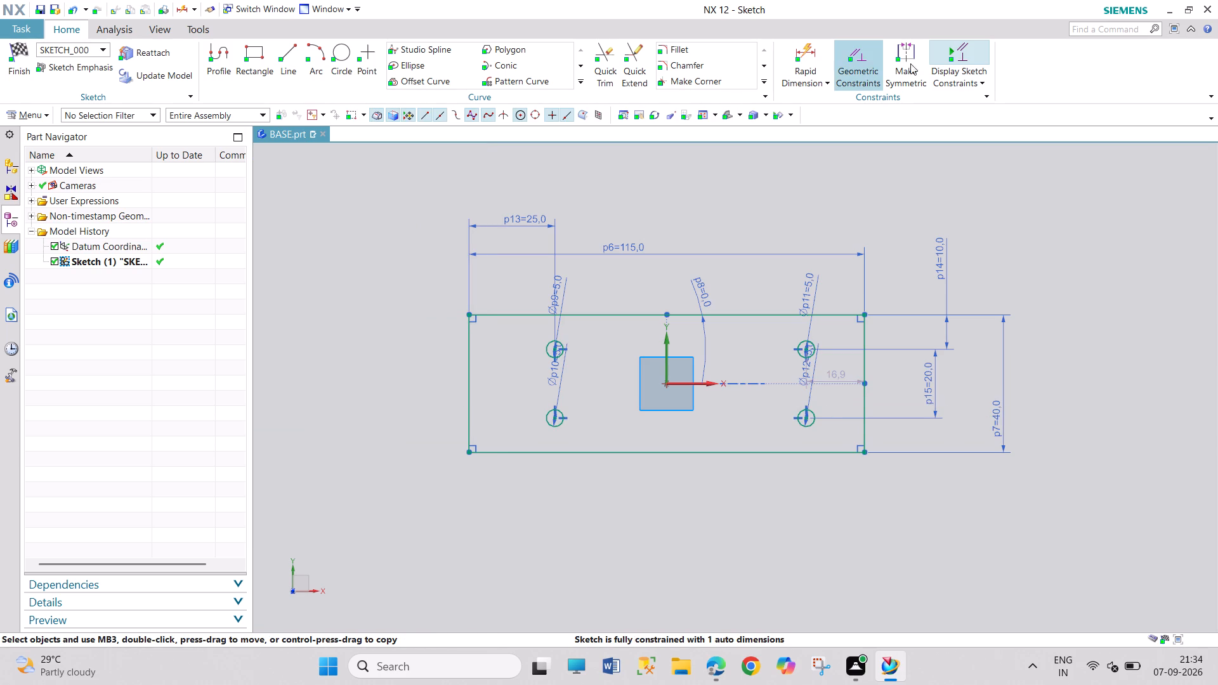
Dimension the horizontal spacing between the two upper circle centres as 65 mm, placing it above the rectangle.
left_click(801, 53)
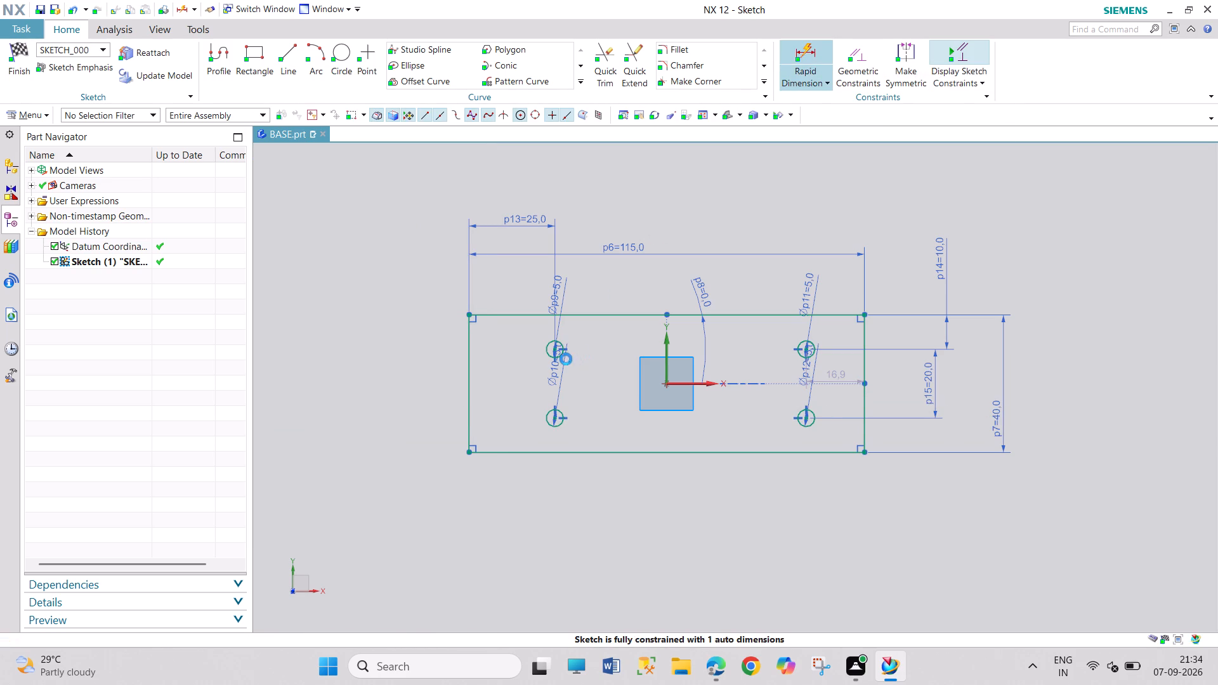
left_click_drag(554, 349, 561, 353)
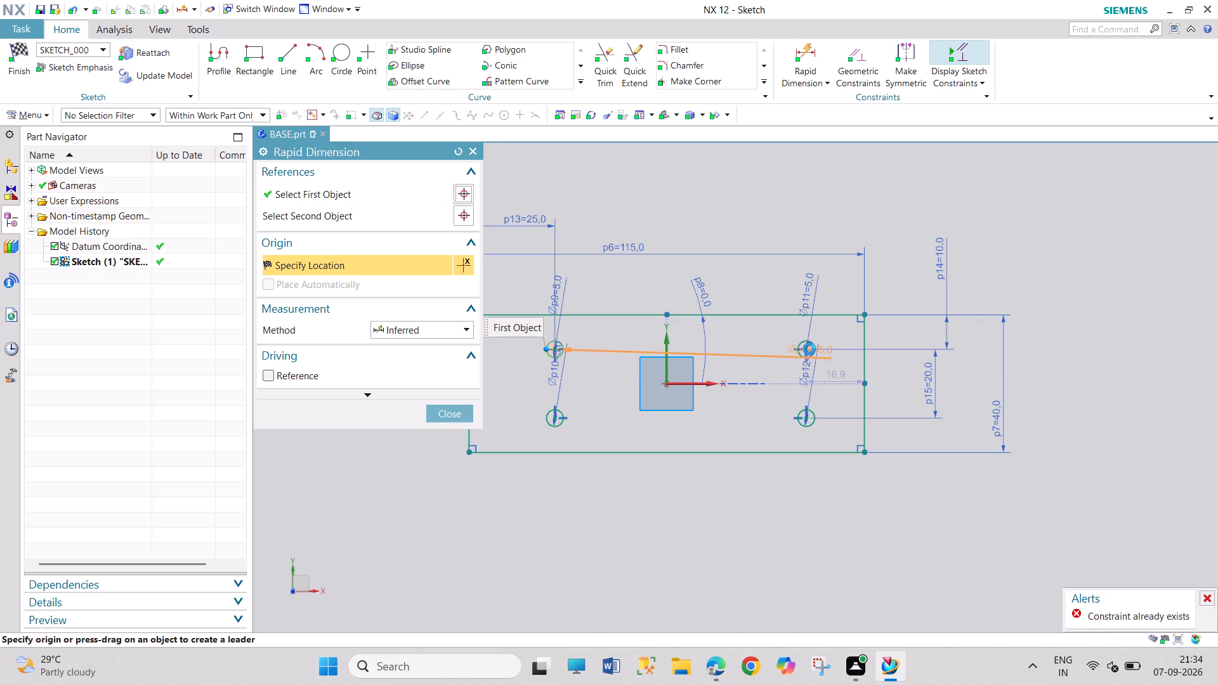
left_click(809, 349)
left_click(716, 198)
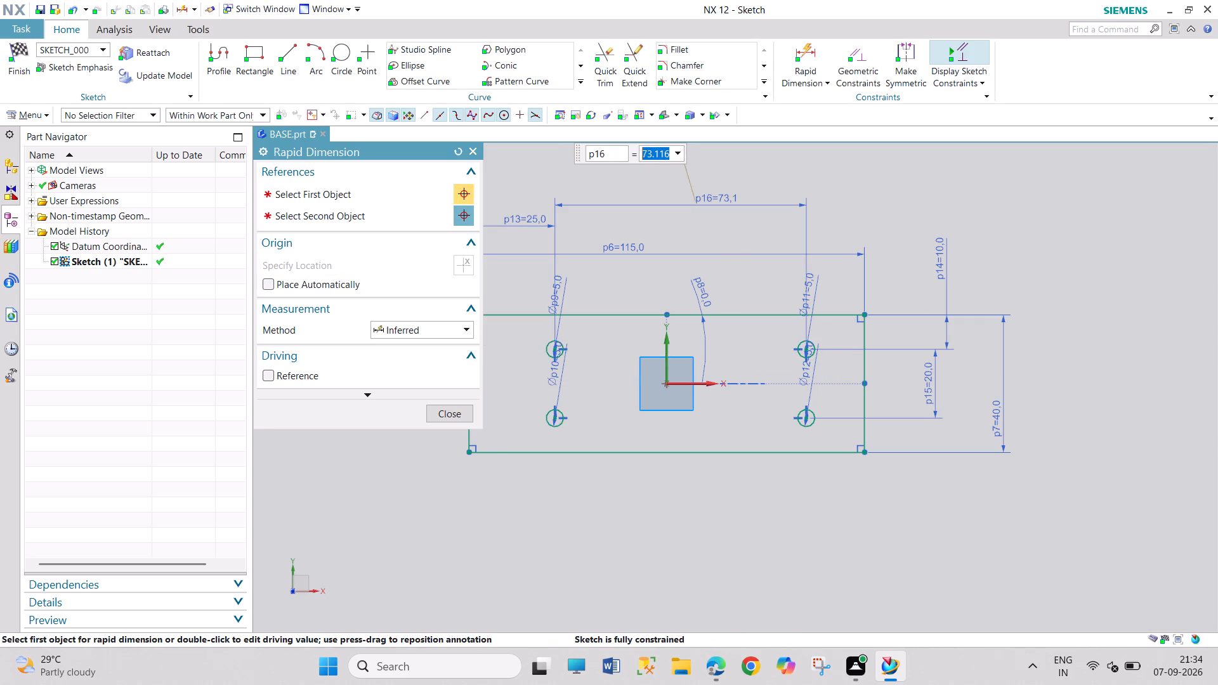
type("65")
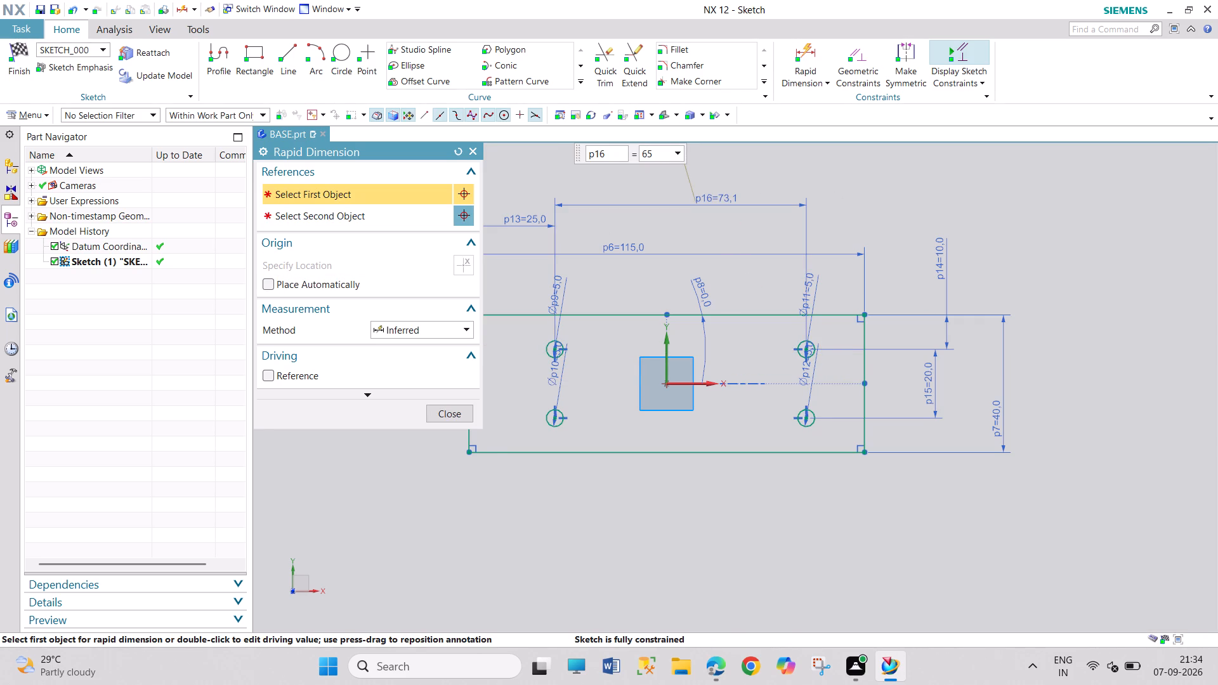
key("Return")
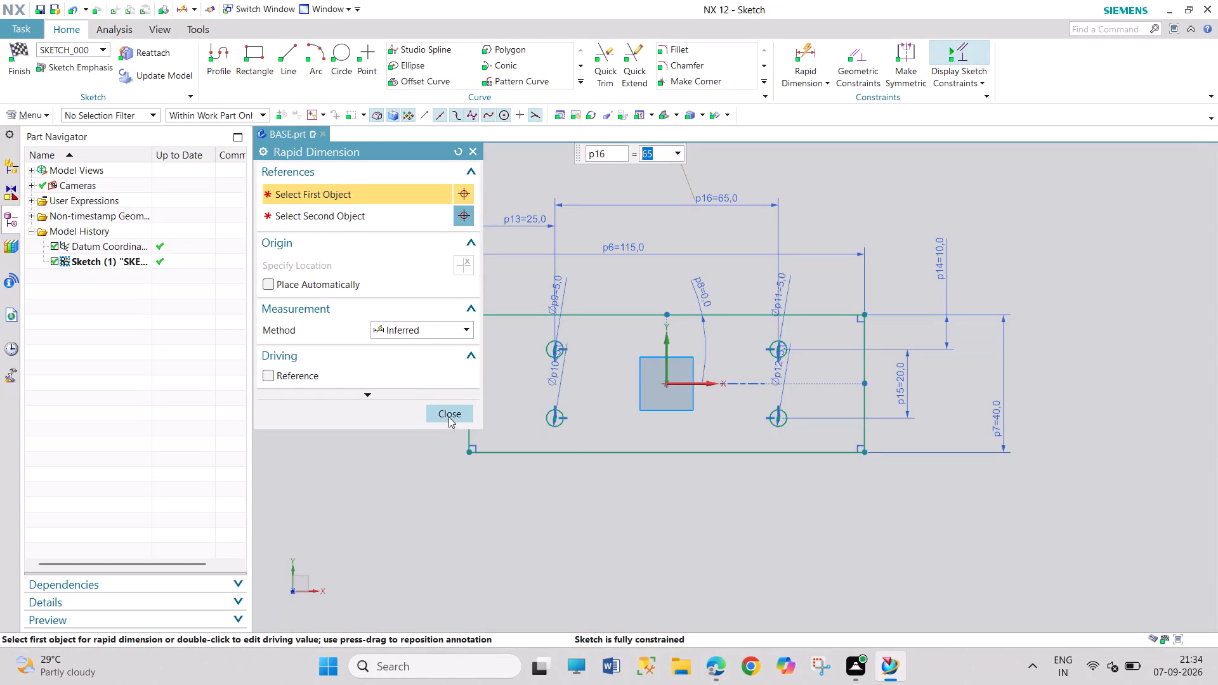
left_click(449, 417)
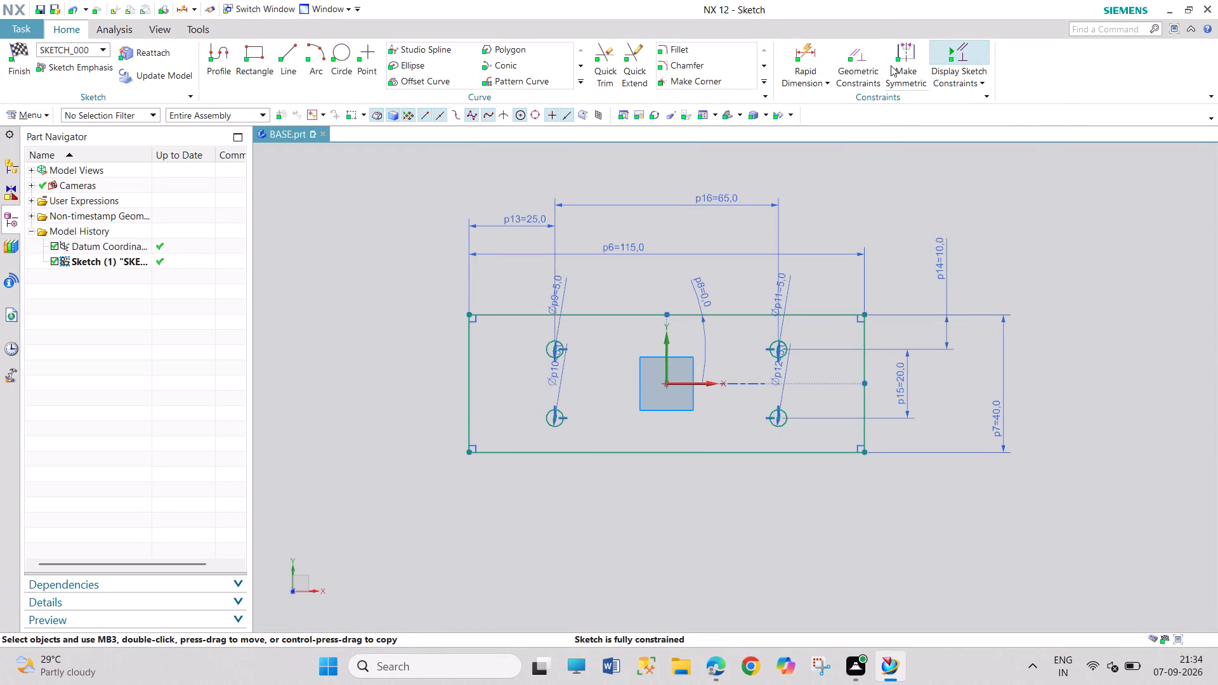
Make the two upper circle centres symmetric about the sketch's vertical Y axis.
left_click(891, 65)
left_click(556, 350)
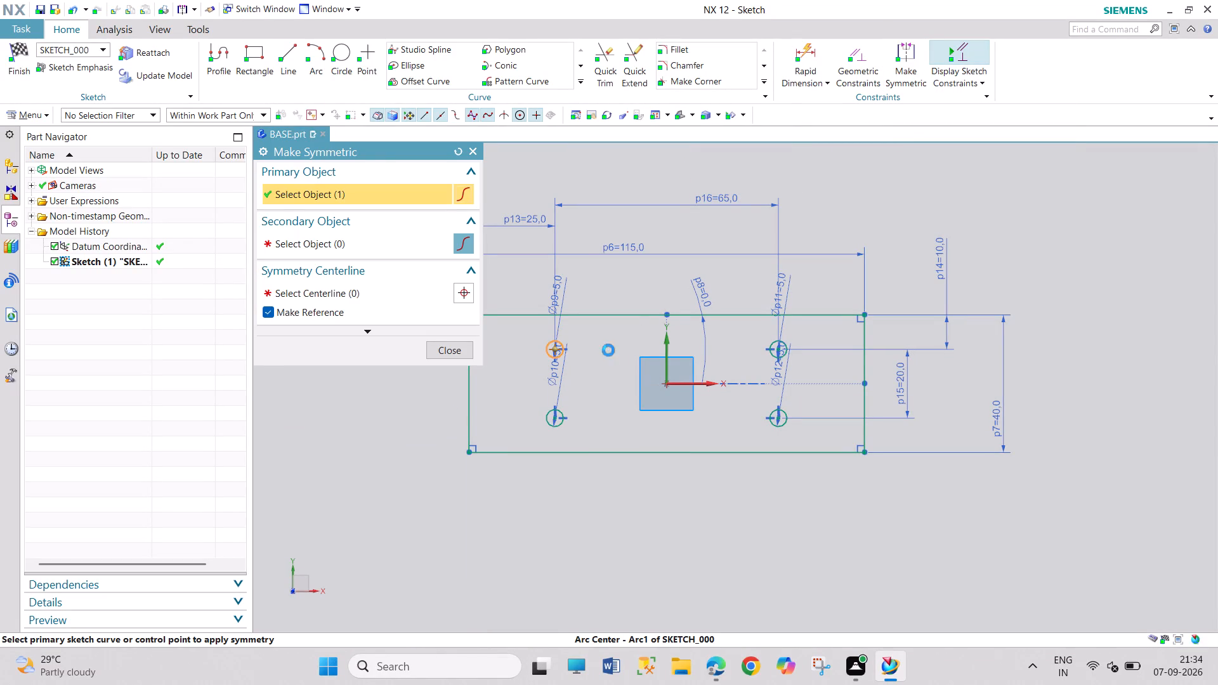
left_click(778, 351)
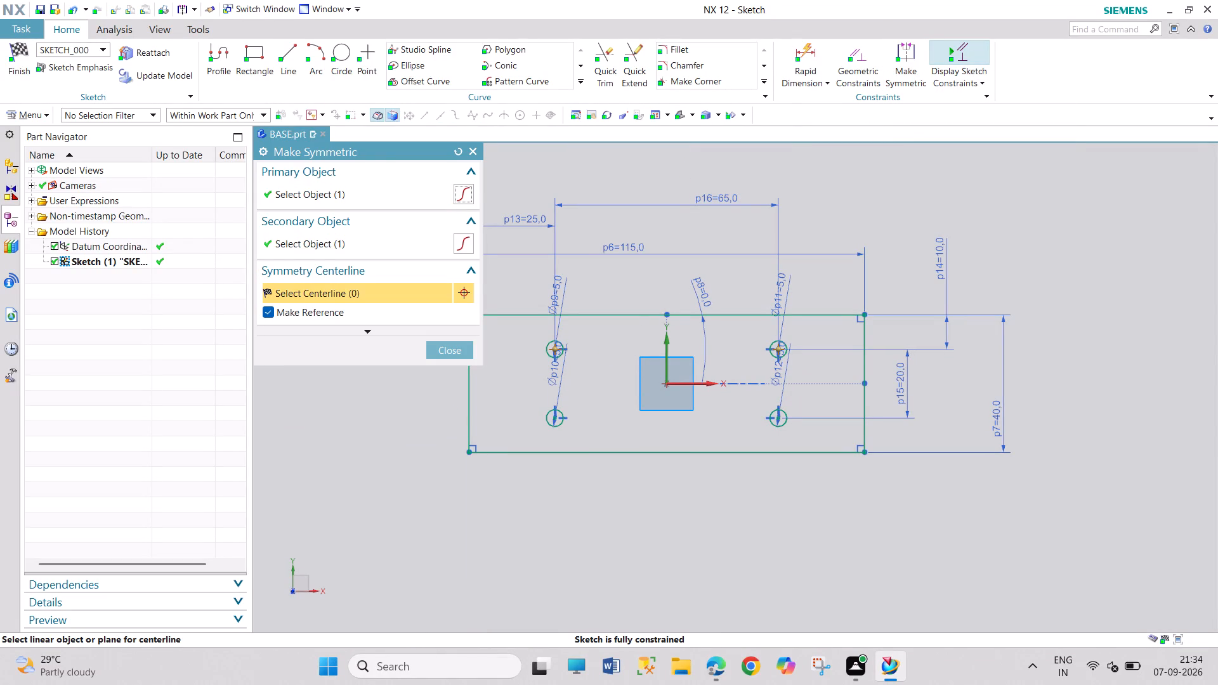
left_click(666, 364)
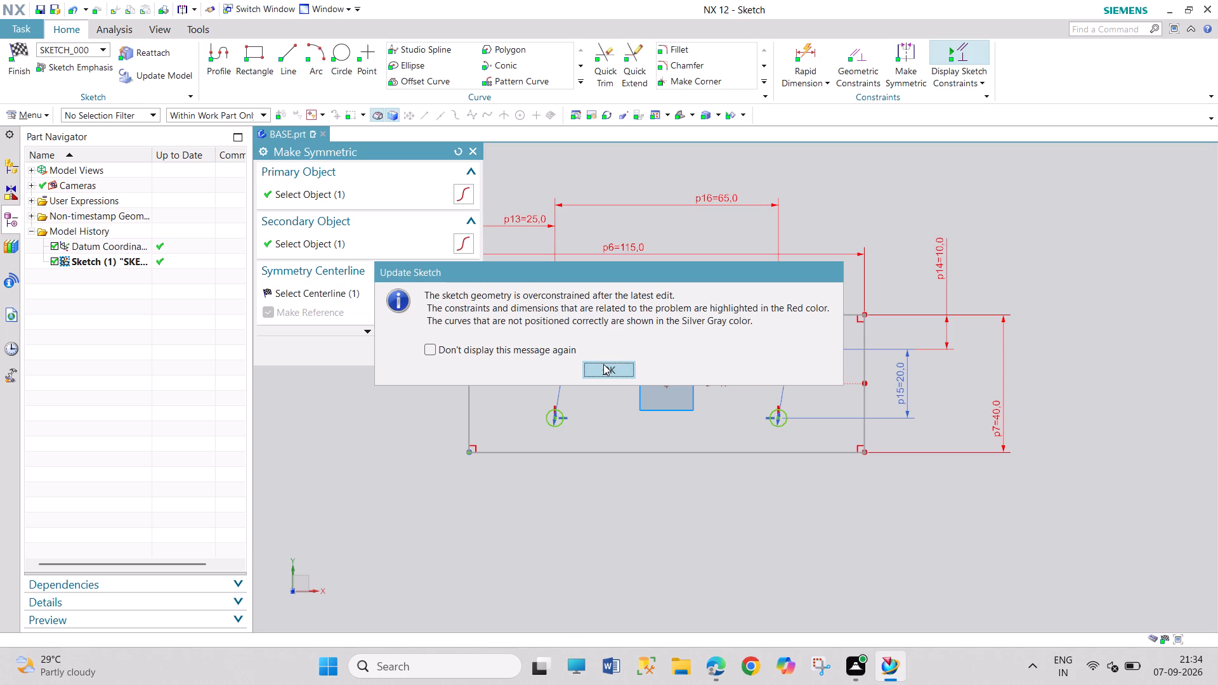
left_click(603, 364)
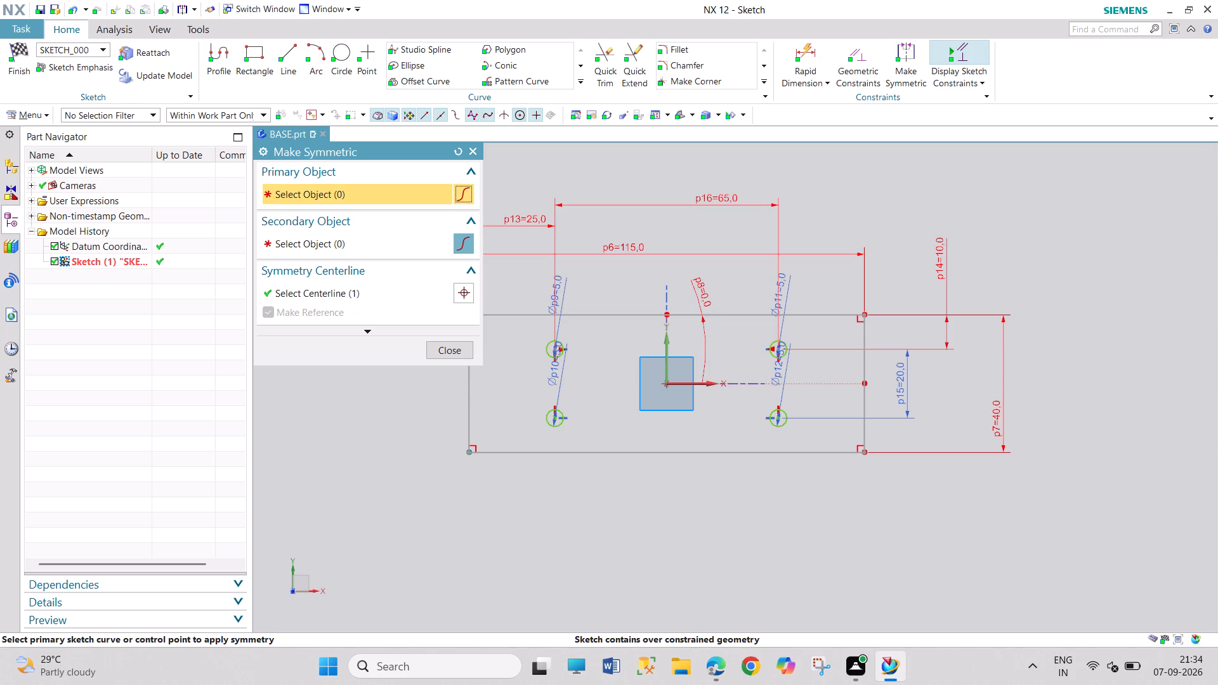
left_click(462, 356)
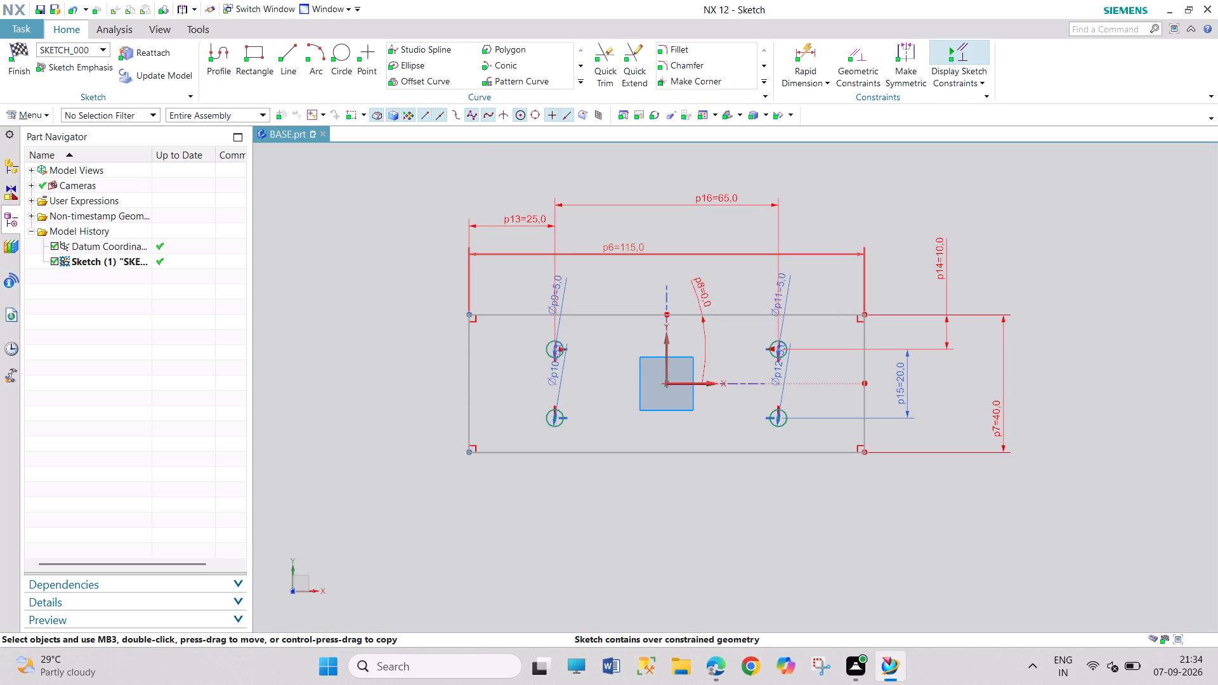
Delete the 25 mm dimension between the rectangle's left edge and the left circle pair.
right_click(625, 249)
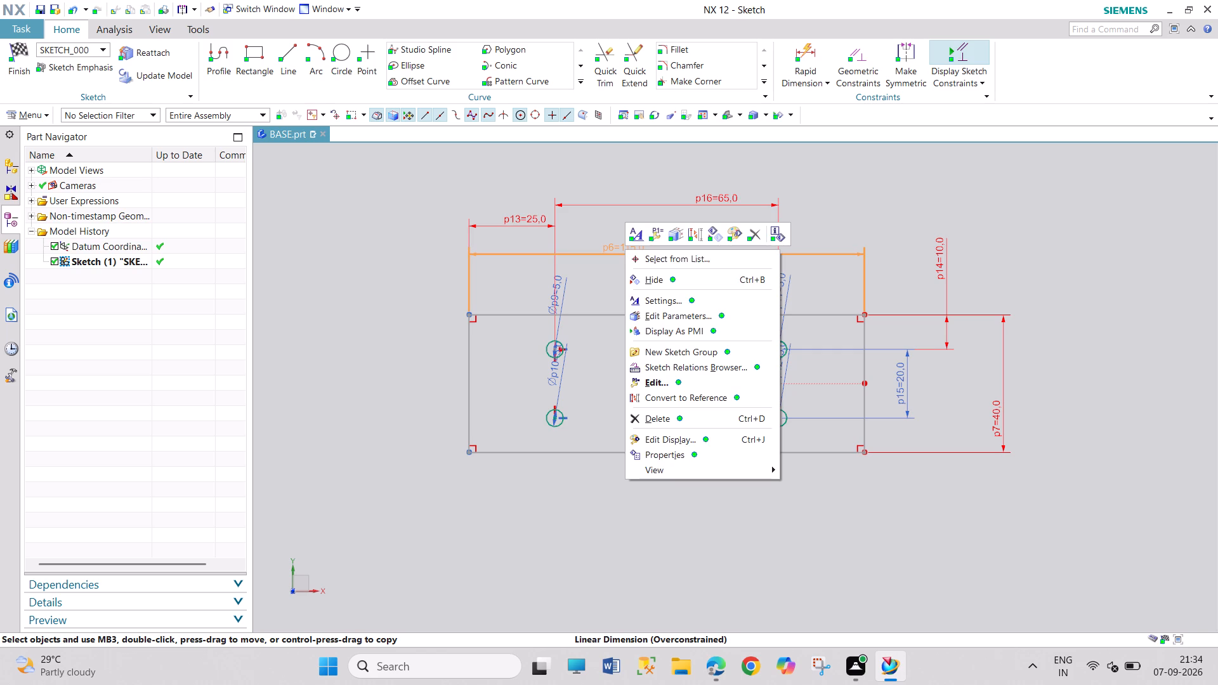
left_click_drag(420, 286, 424, 294)
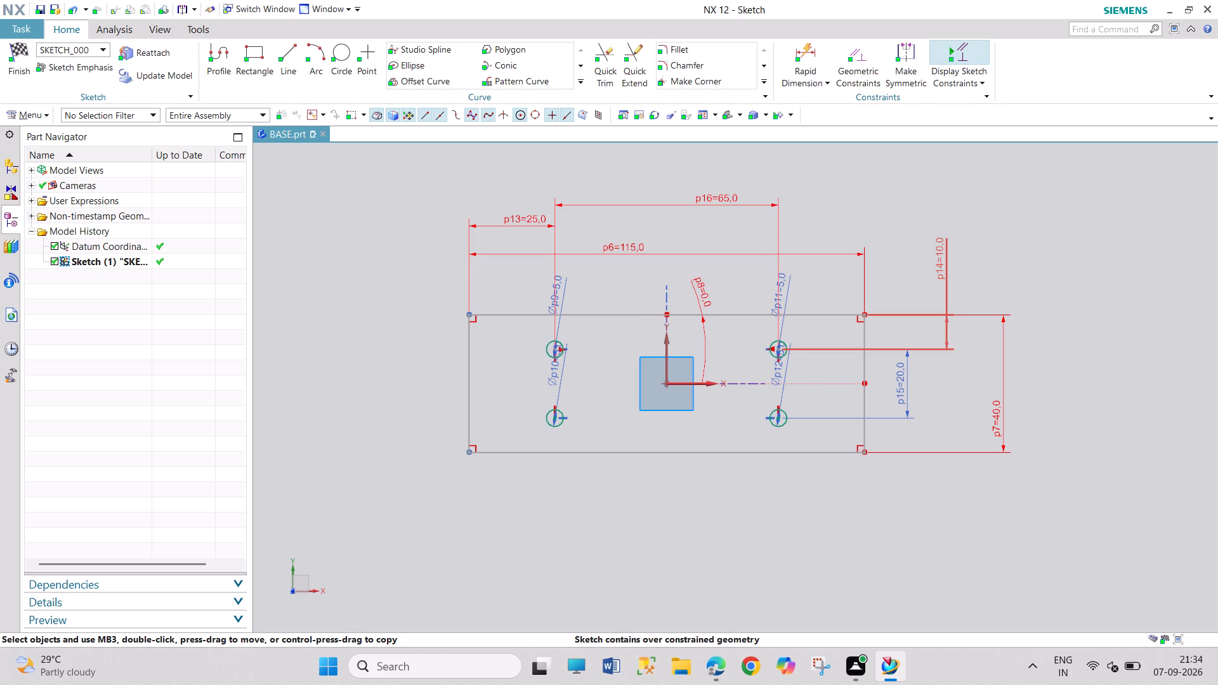
right_click(539, 218)
left_click(587, 382)
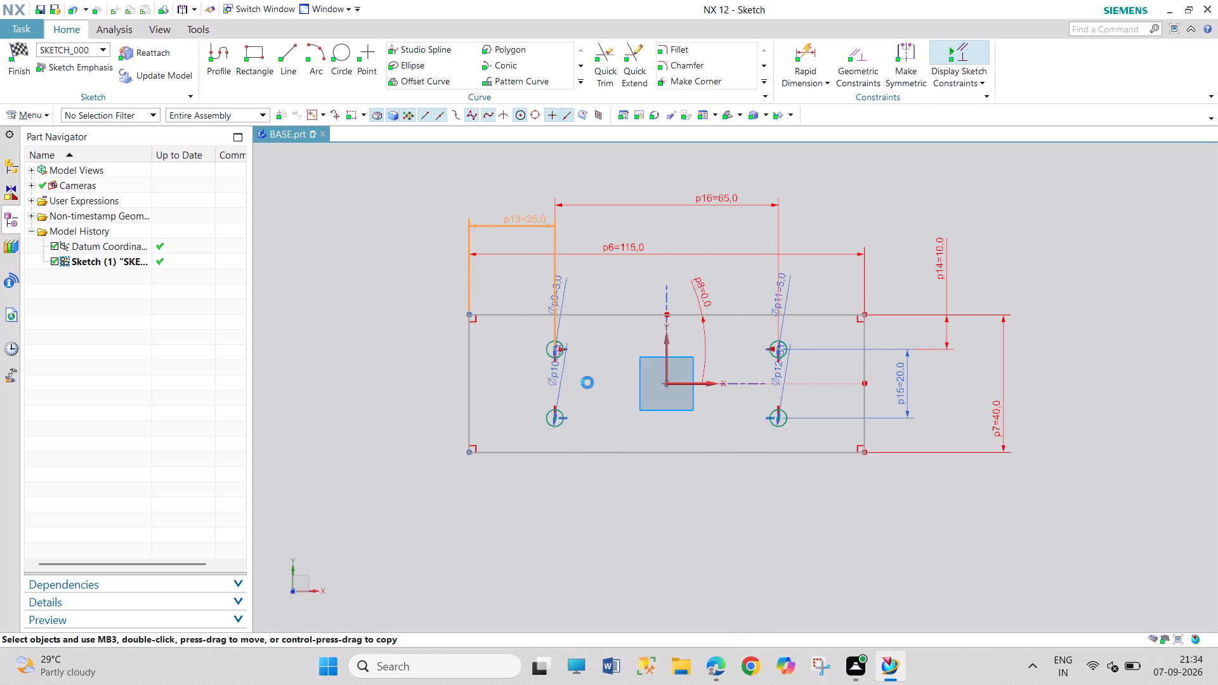
left_click(610, 363)
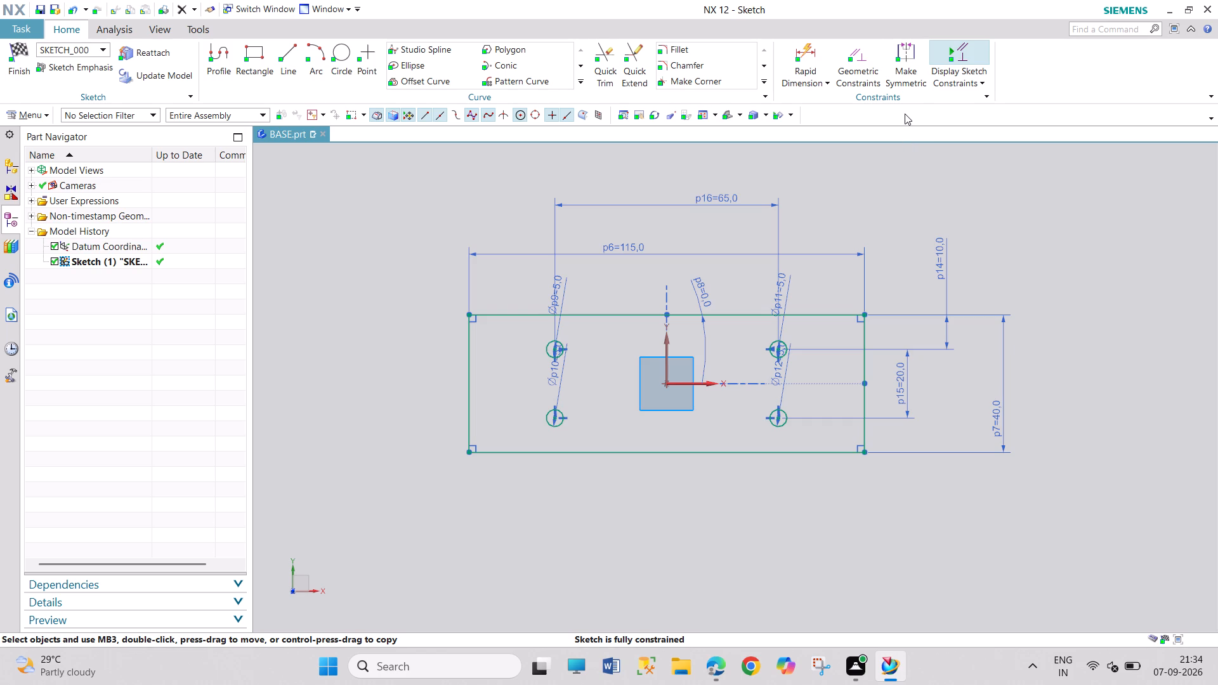
Make the two lower circle centres symmetric about the sketch's vertical Y axis.
left_click(896, 58)
left_click_drag(556, 416, 562, 417)
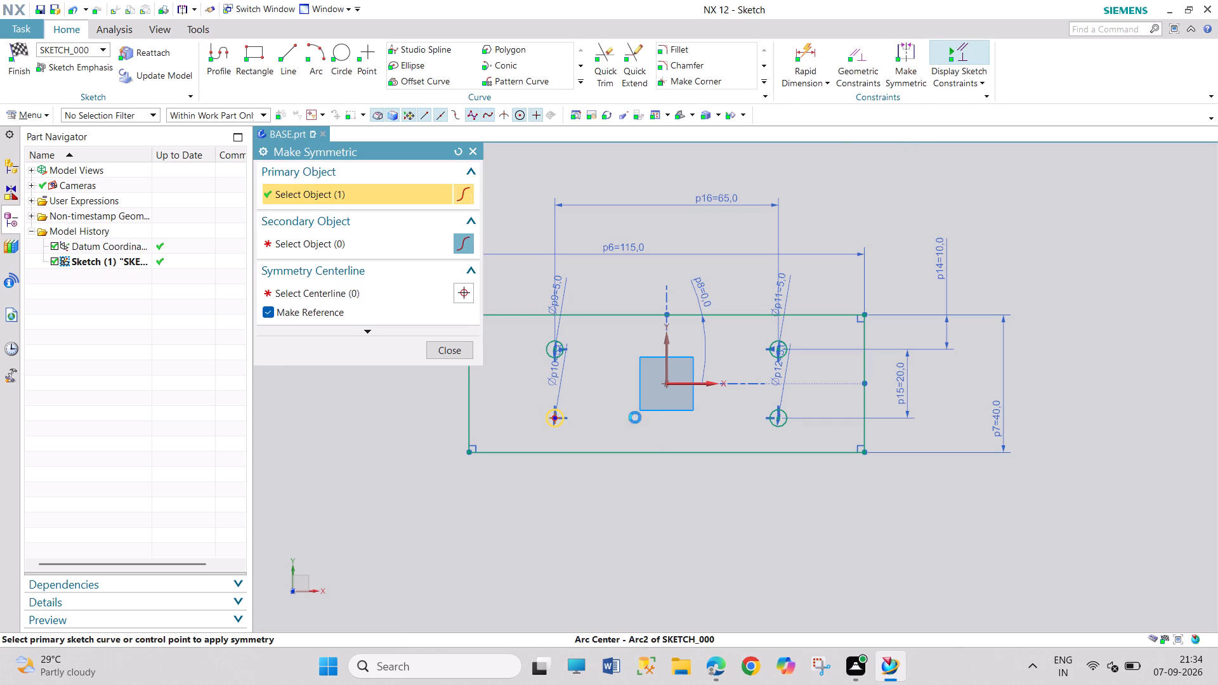
left_click(781, 419)
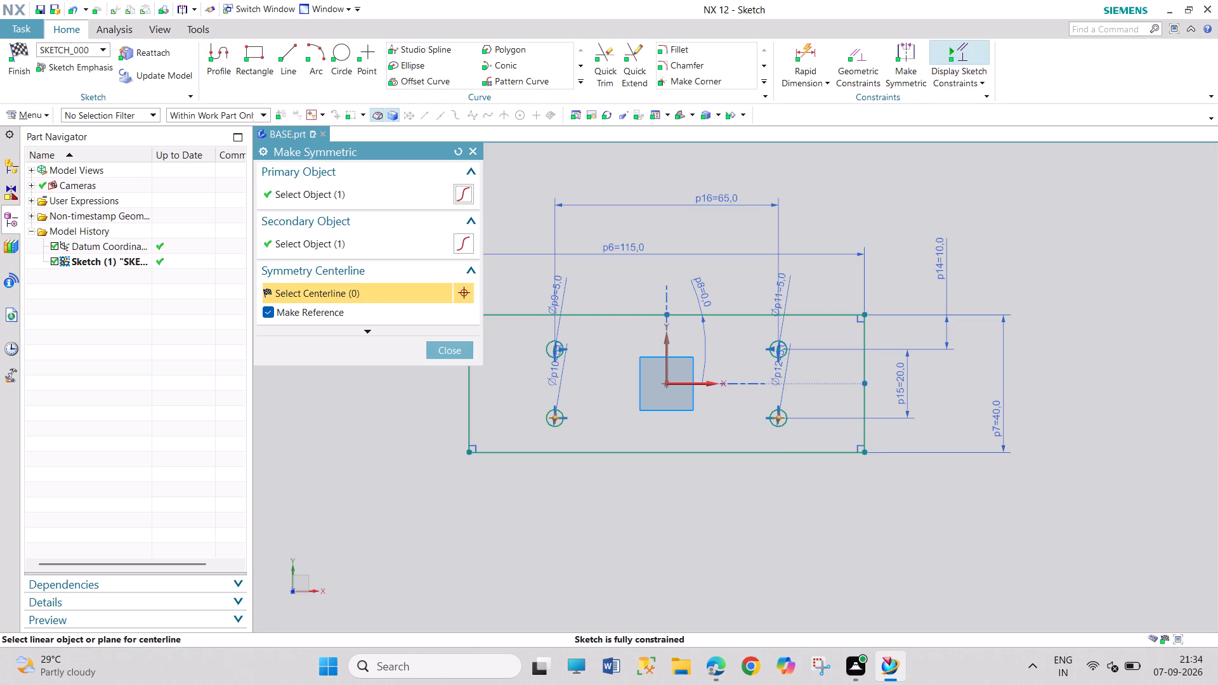
left_click(667, 344)
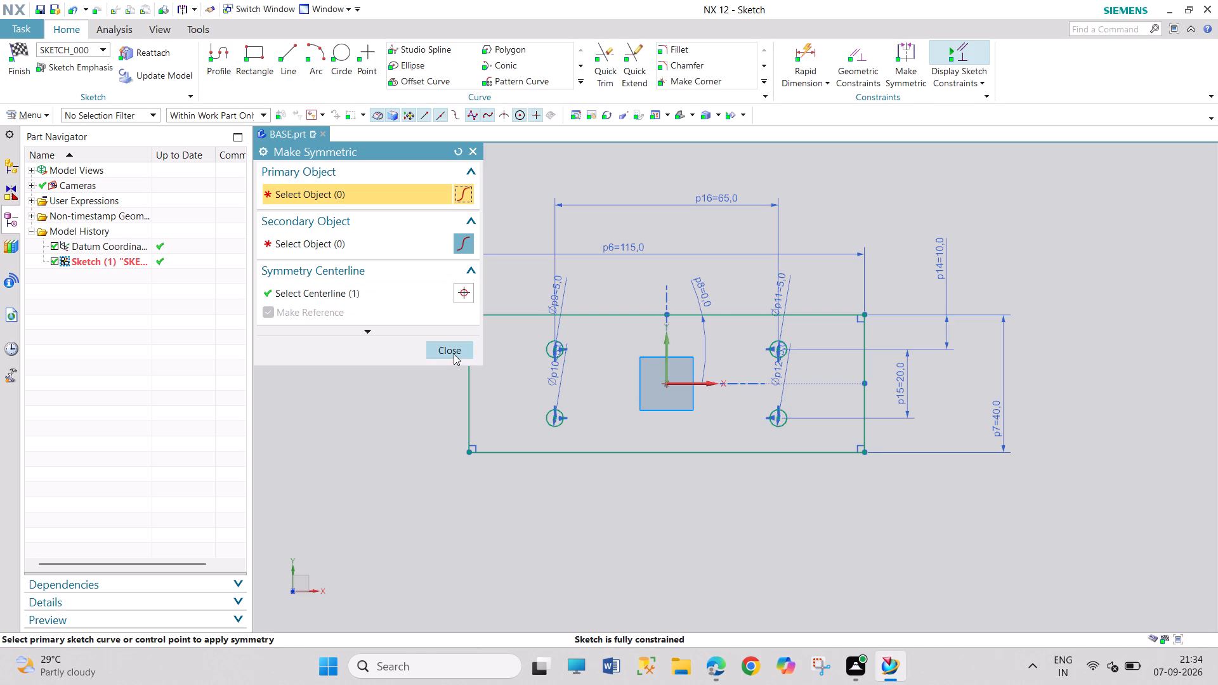
left_click(554, 419)
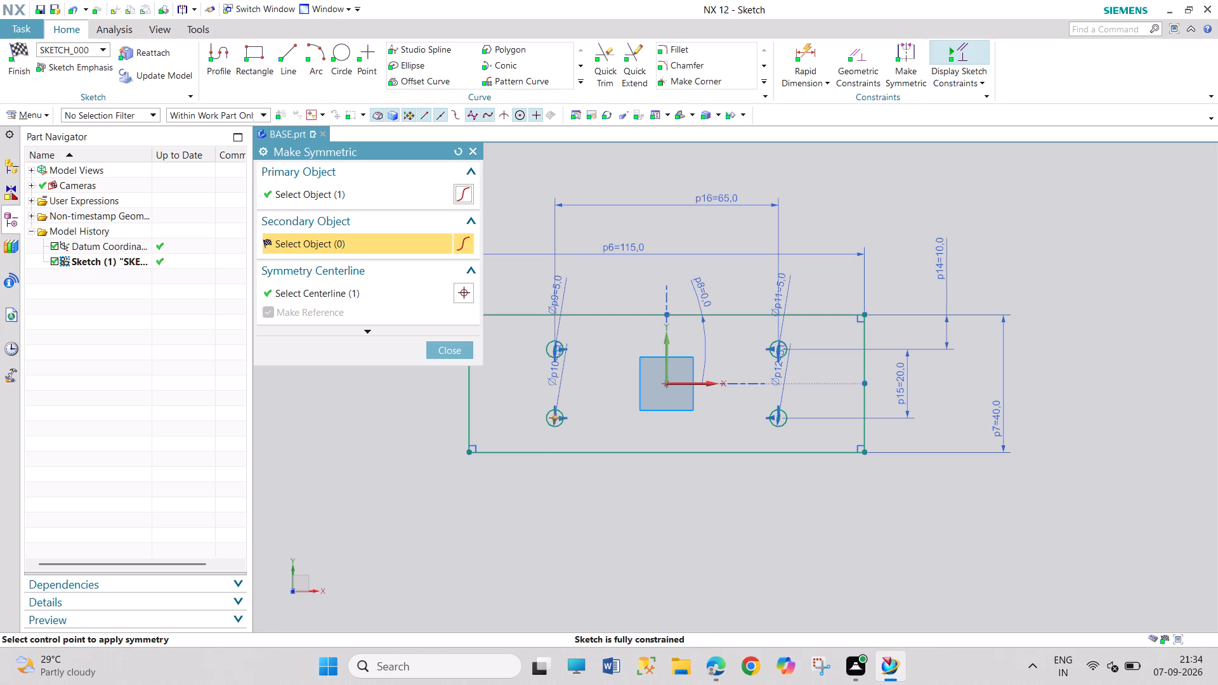
left_click(776, 418)
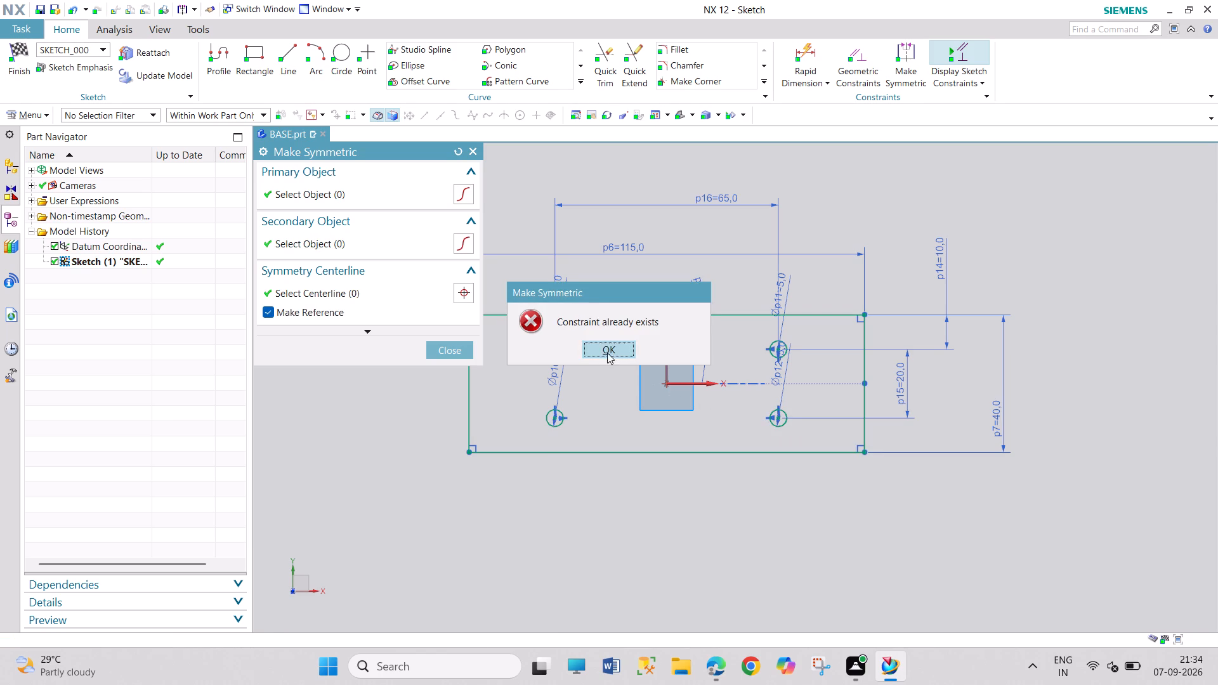
Leave the Make Symmetric command and finish the BASE plate sketch.
left_click(607, 348)
left_click(462, 349)
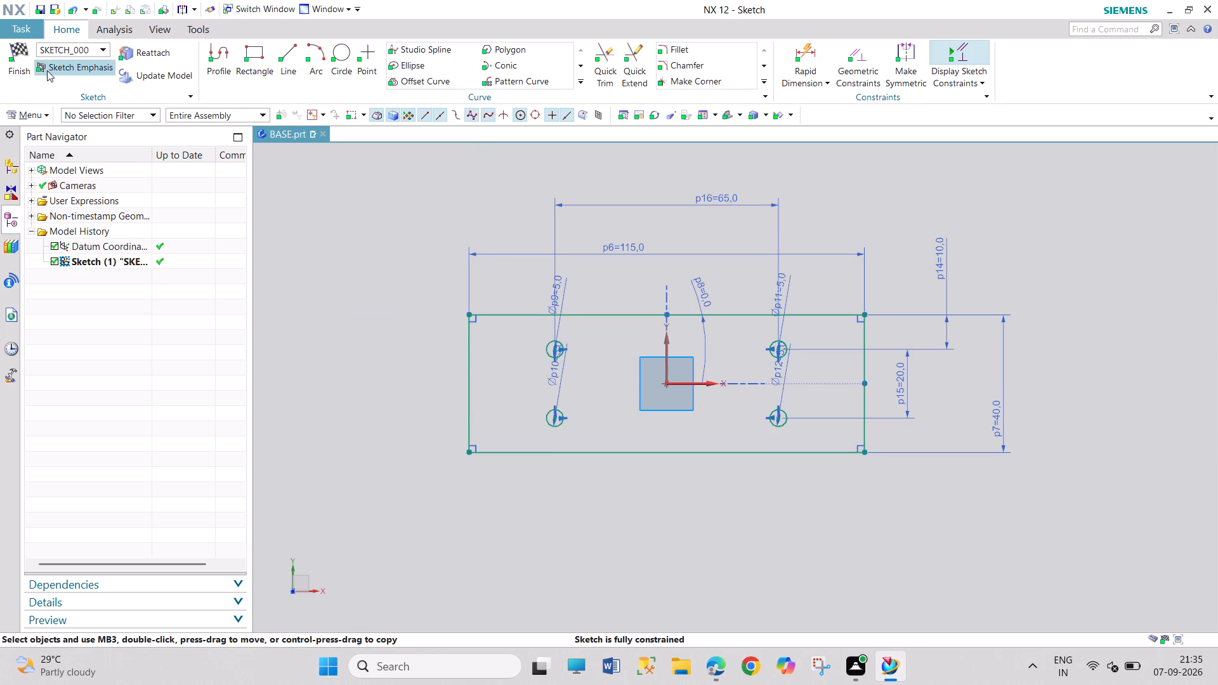
left_click(29, 70)
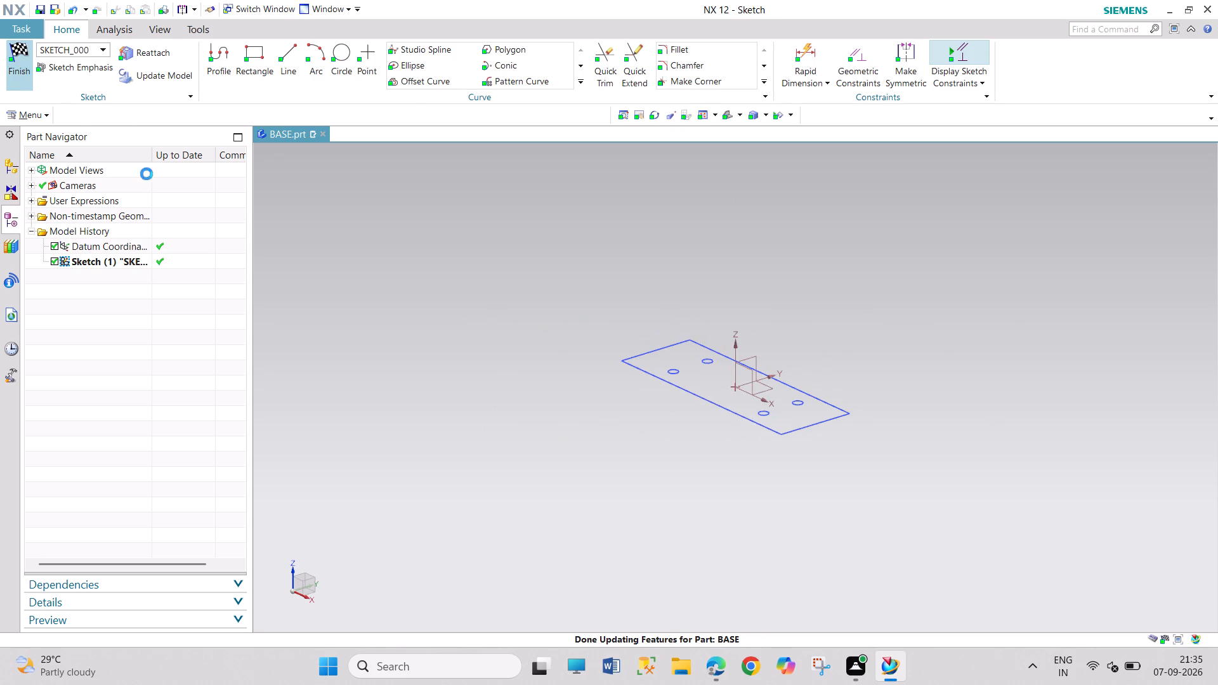
Extrude the plate sketch with its four holes from 0 to 5 mm.
left_click(185, 63)
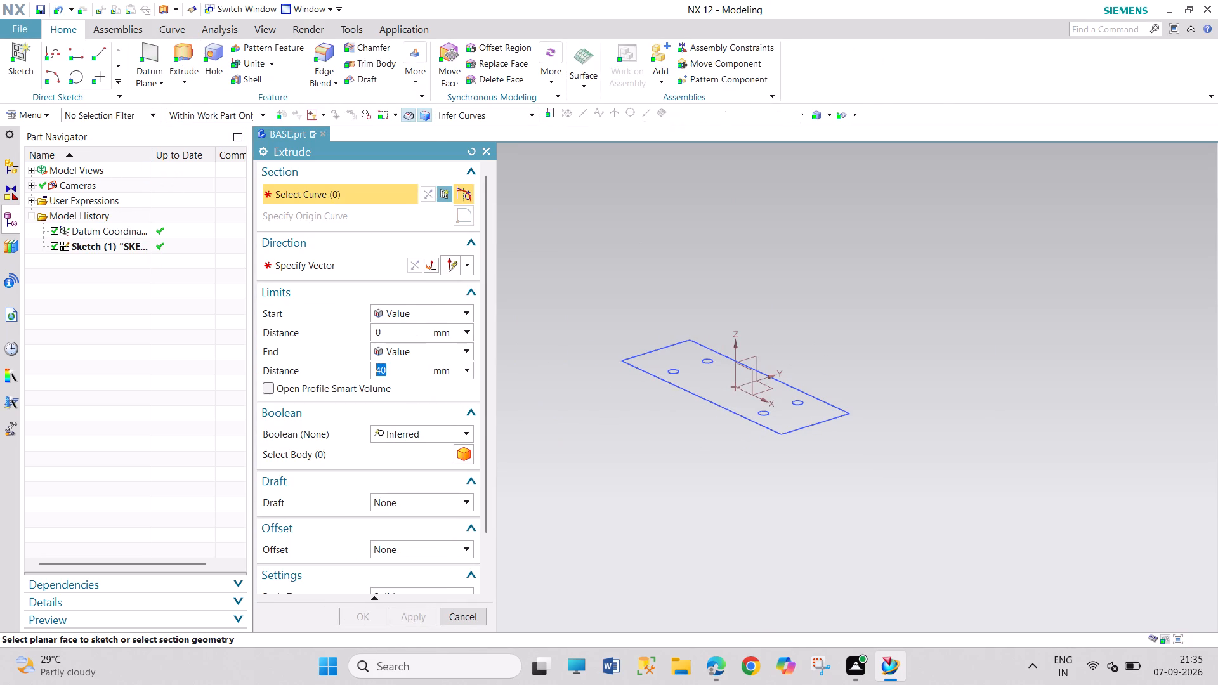
left_click(724, 413)
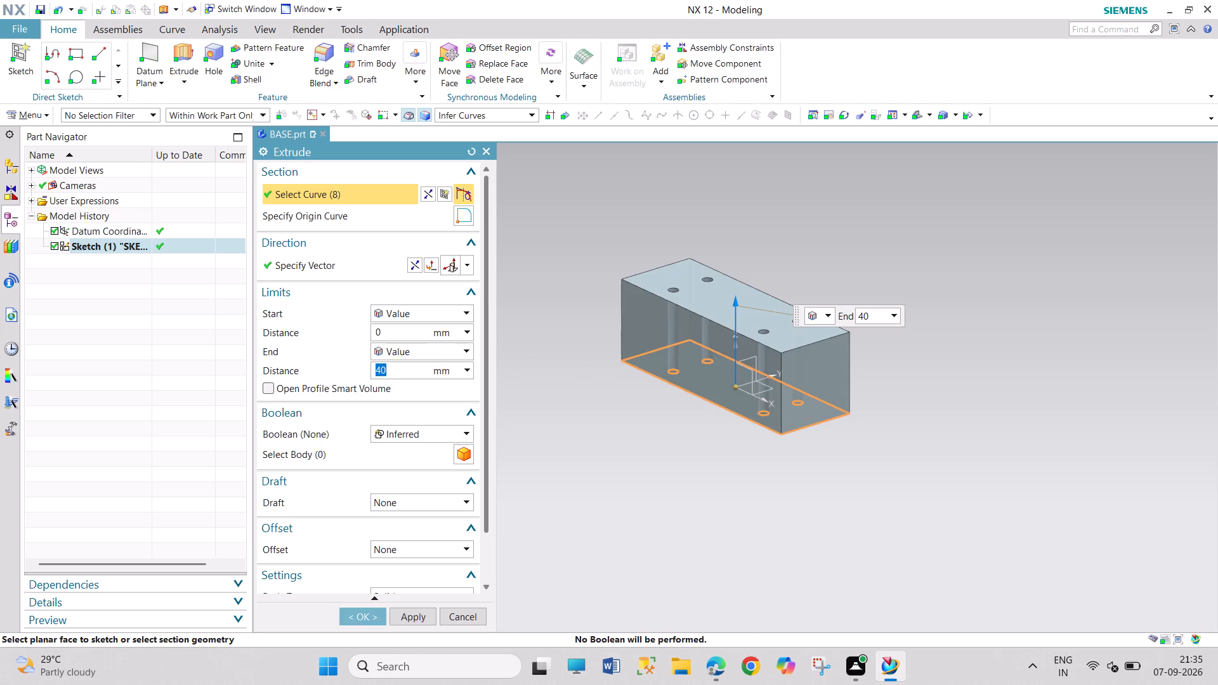
key("5")
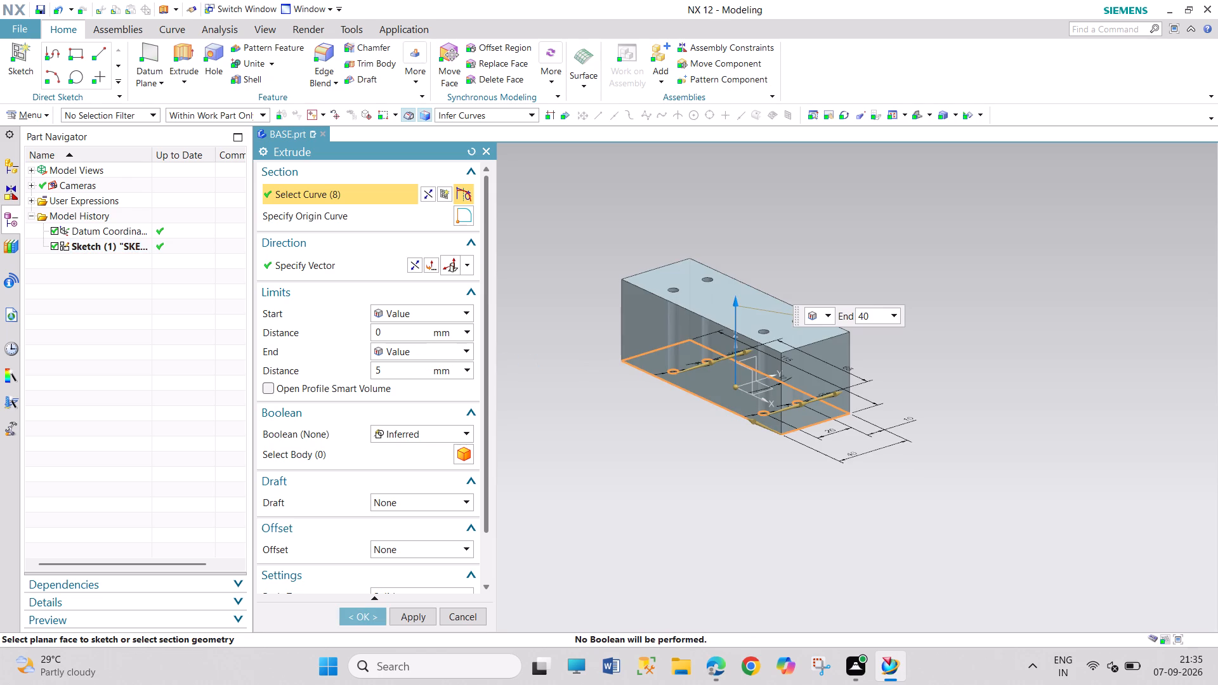
key("Return")
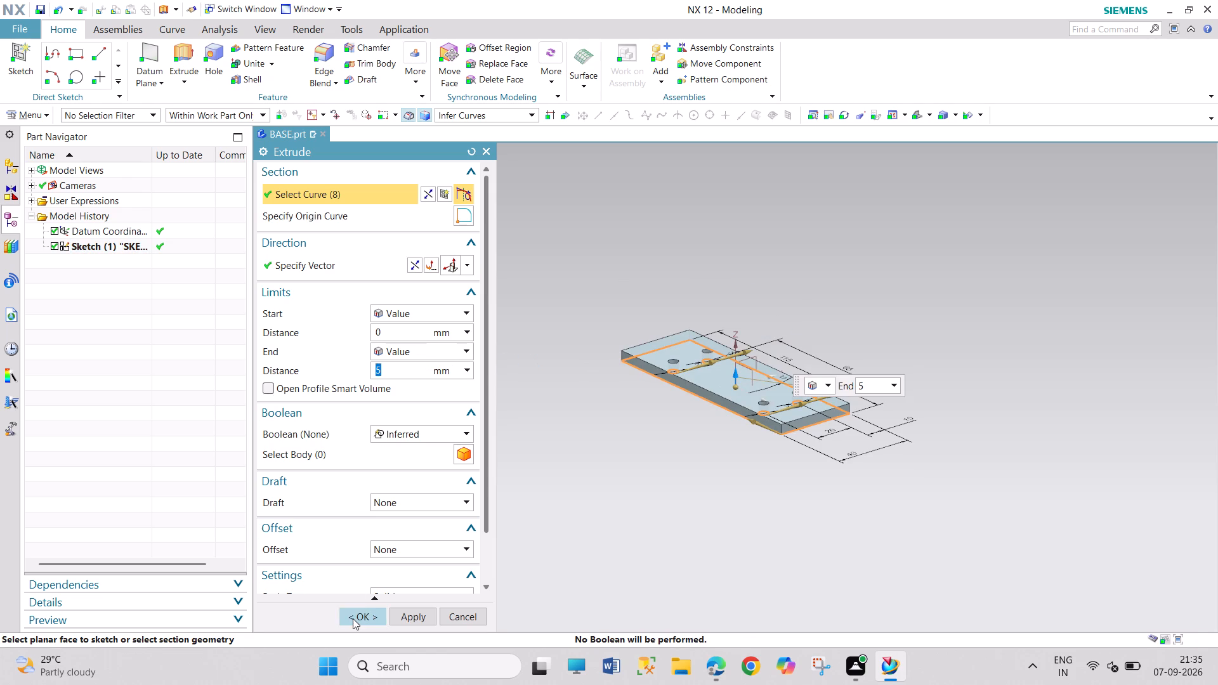
left_click(353, 618)
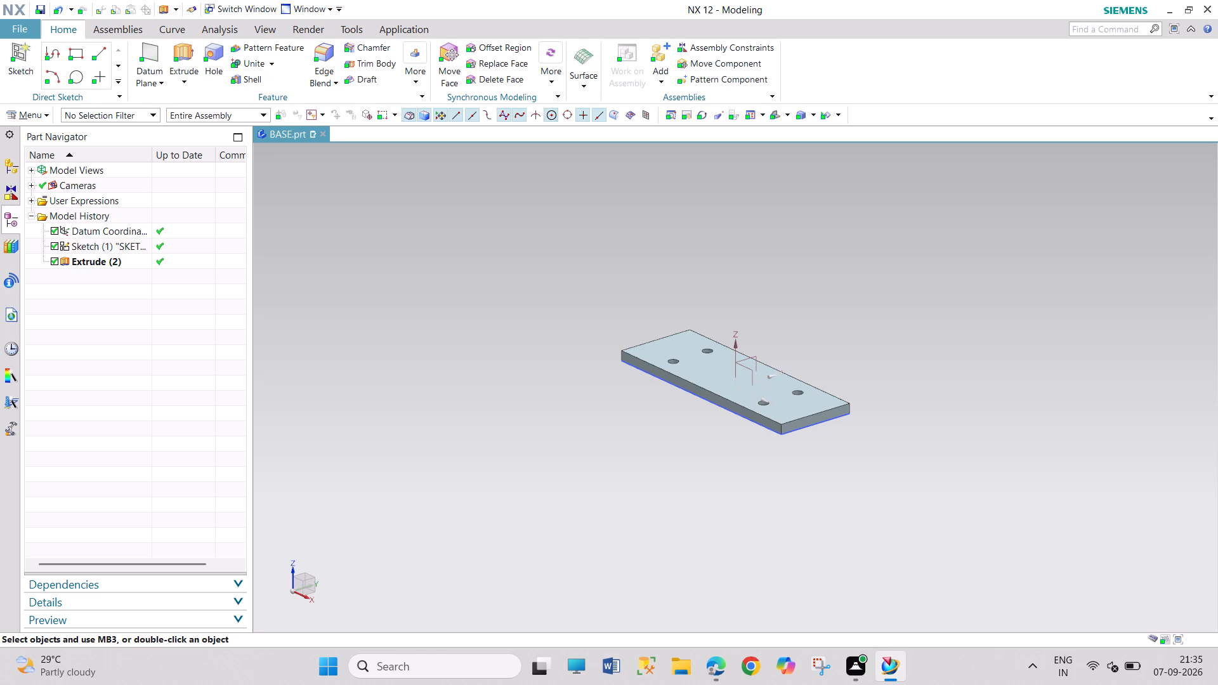
Save the BASE part.
scroll(776, 355, "up", 4)
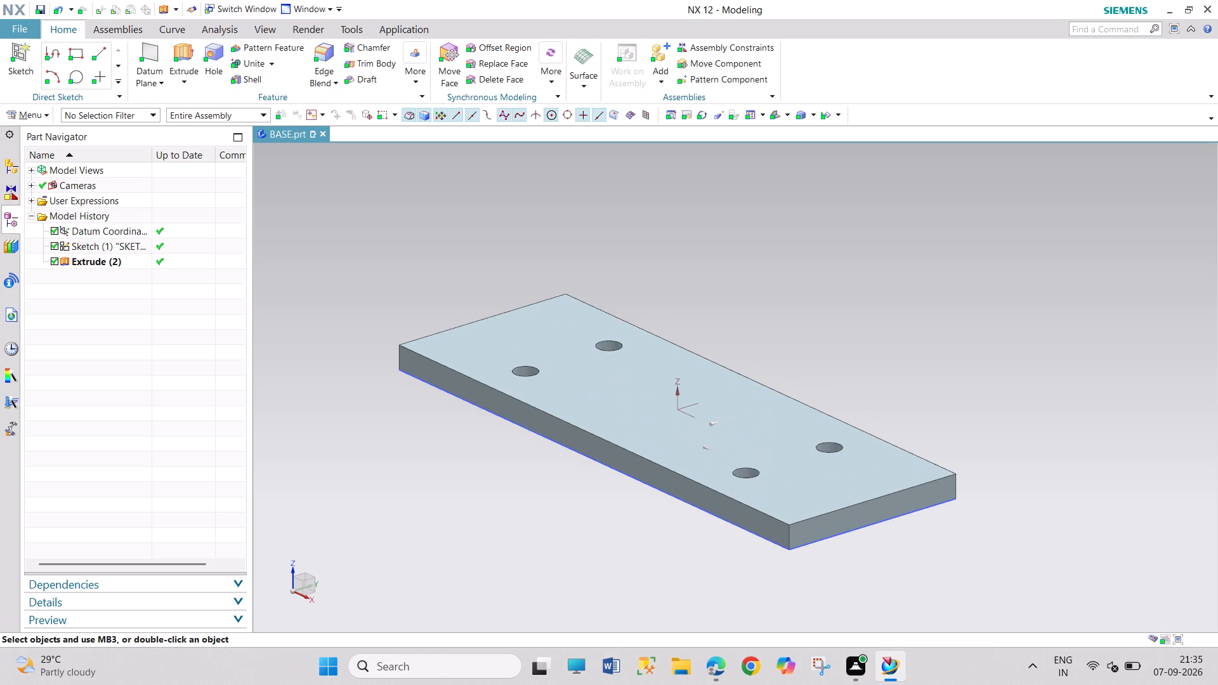
key("ctrl+s")
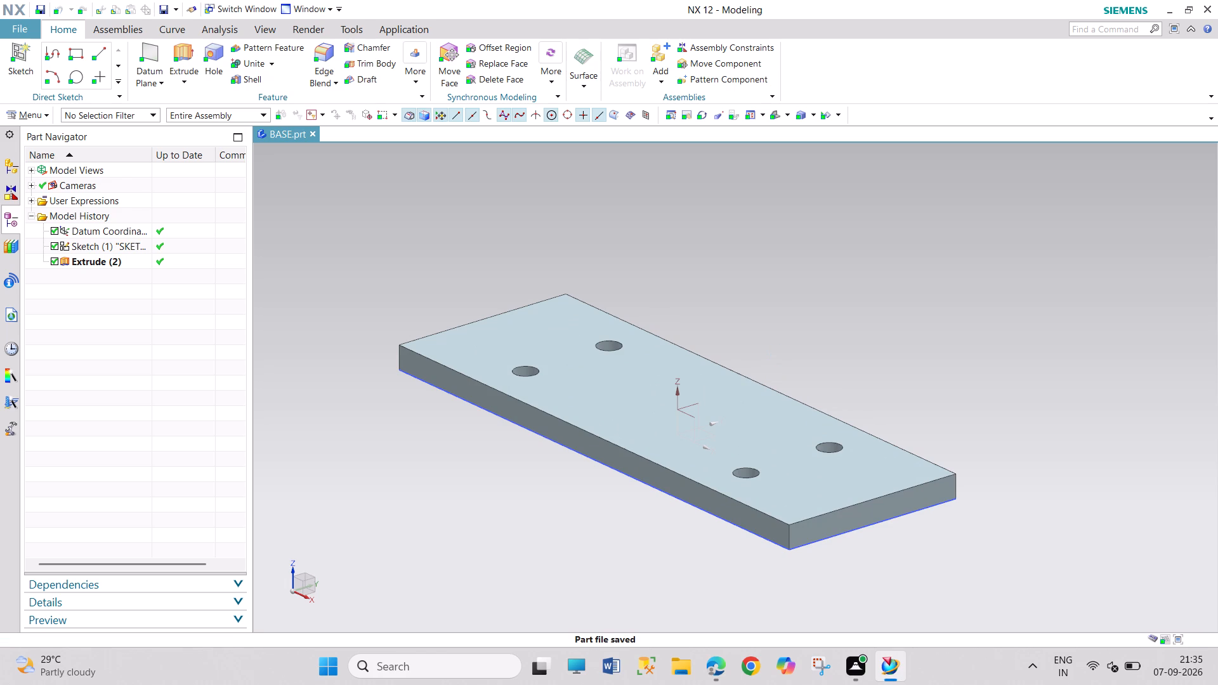
Create a new millimetre Model part named SUPPORT in the ASSEMBLY WHEEL SUPPORT folder.
key("ctrl+n")
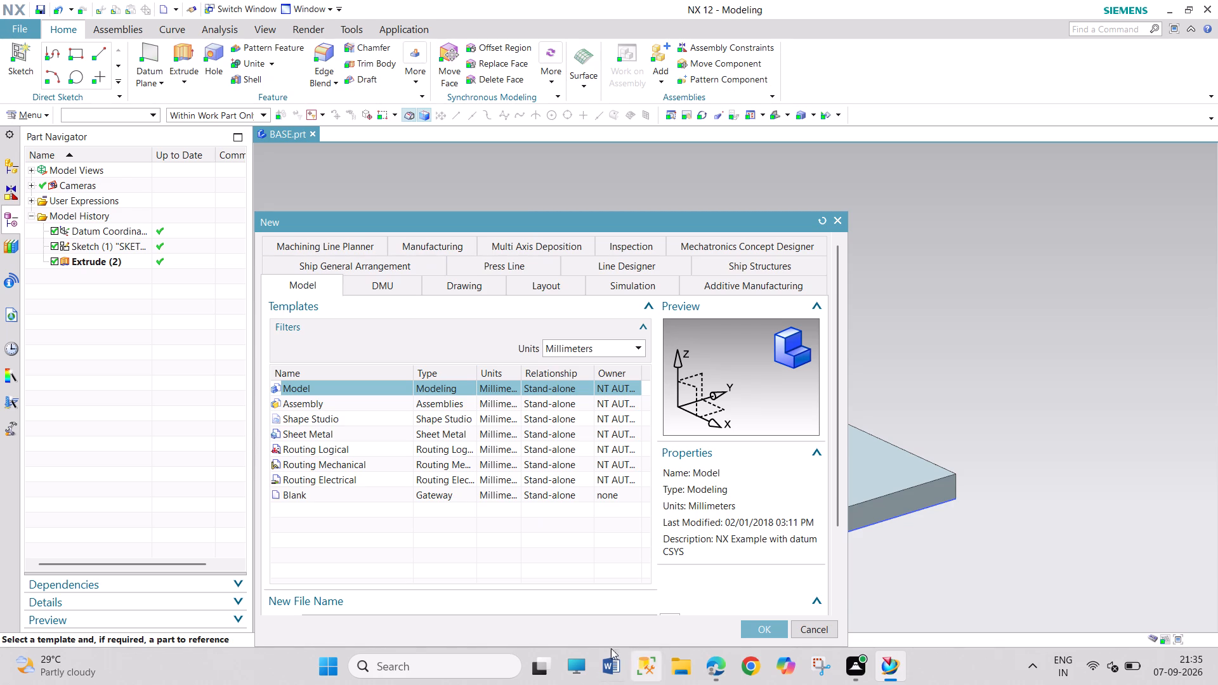
left_click_drag(834, 489, 835, 573)
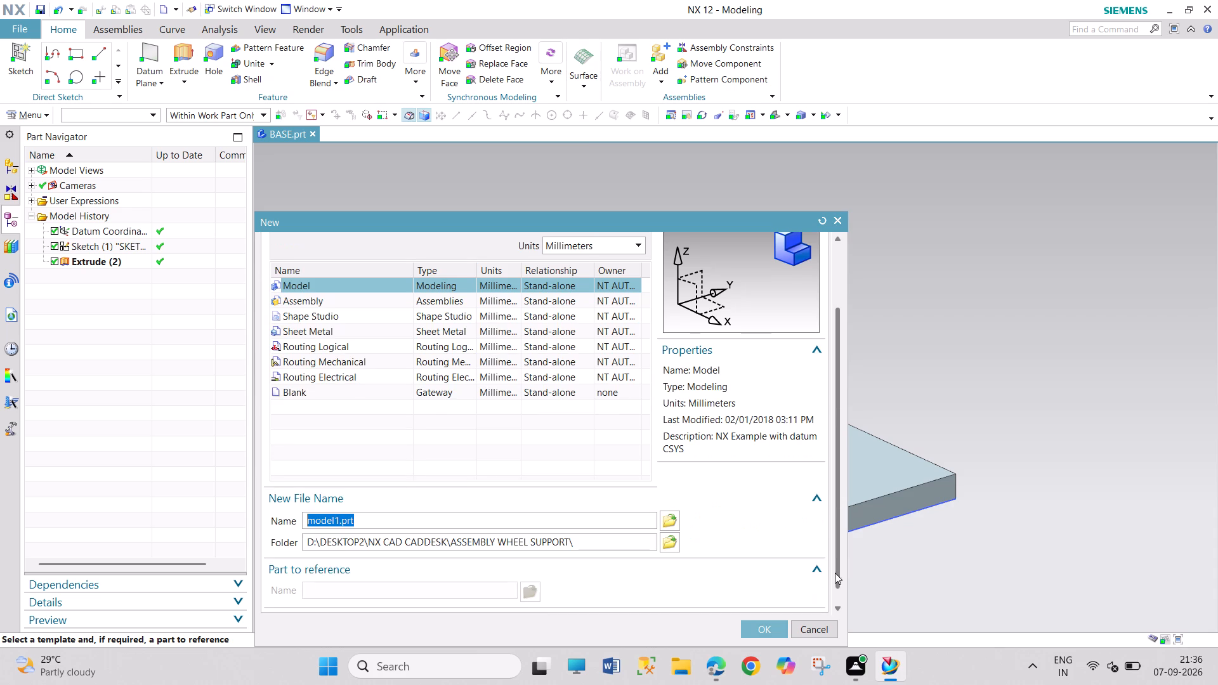
left_click_drag(835, 573, 822, 575)
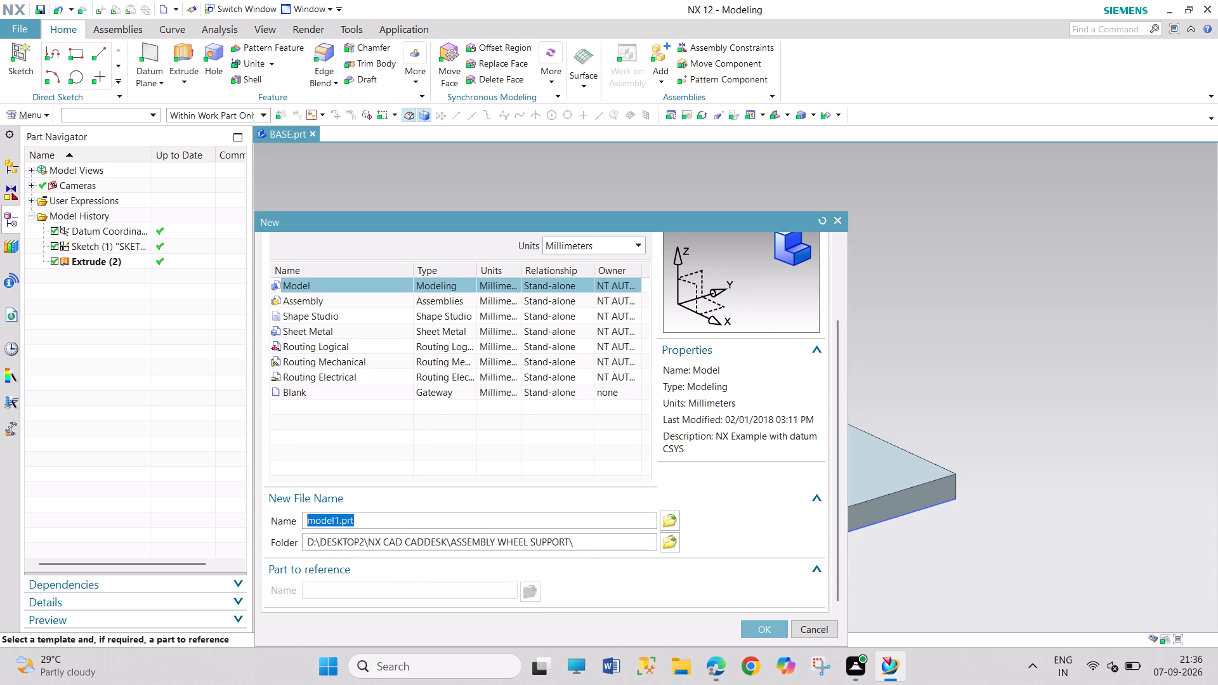
type("SUPPORT")
key("Return")
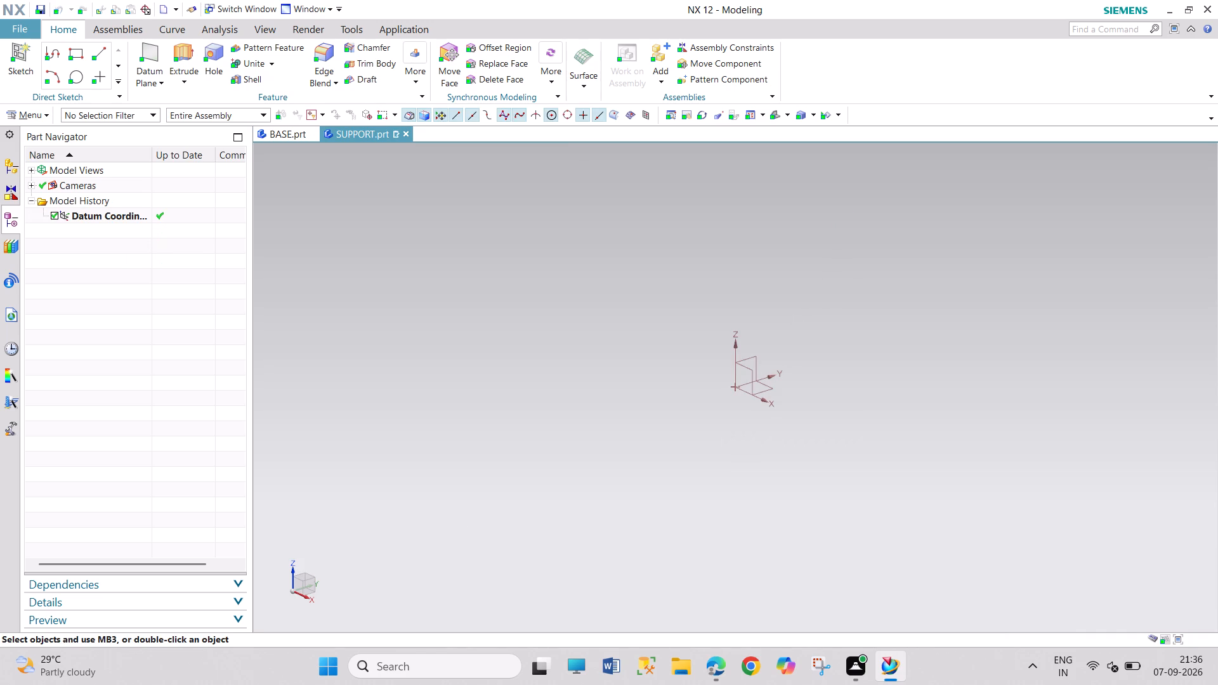
Start a sketch on the XZ plane of the datum coordinate system.
left_click(34, 115)
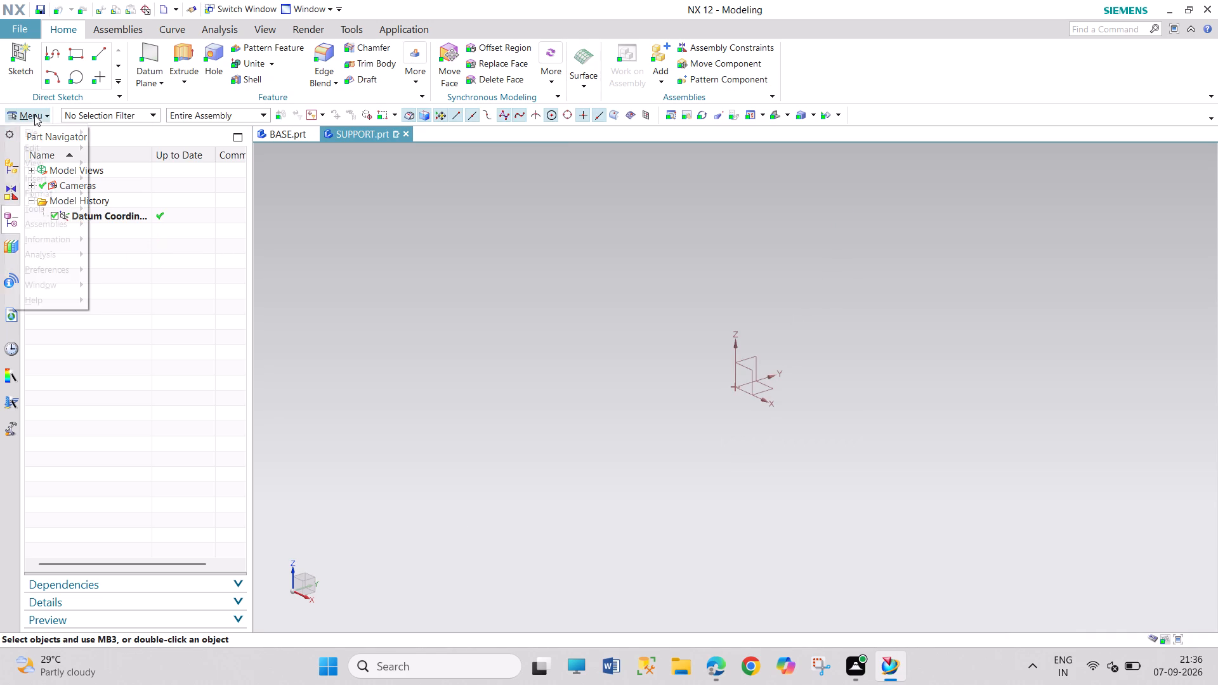
left_click(43, 178)
left_click(103, 195)
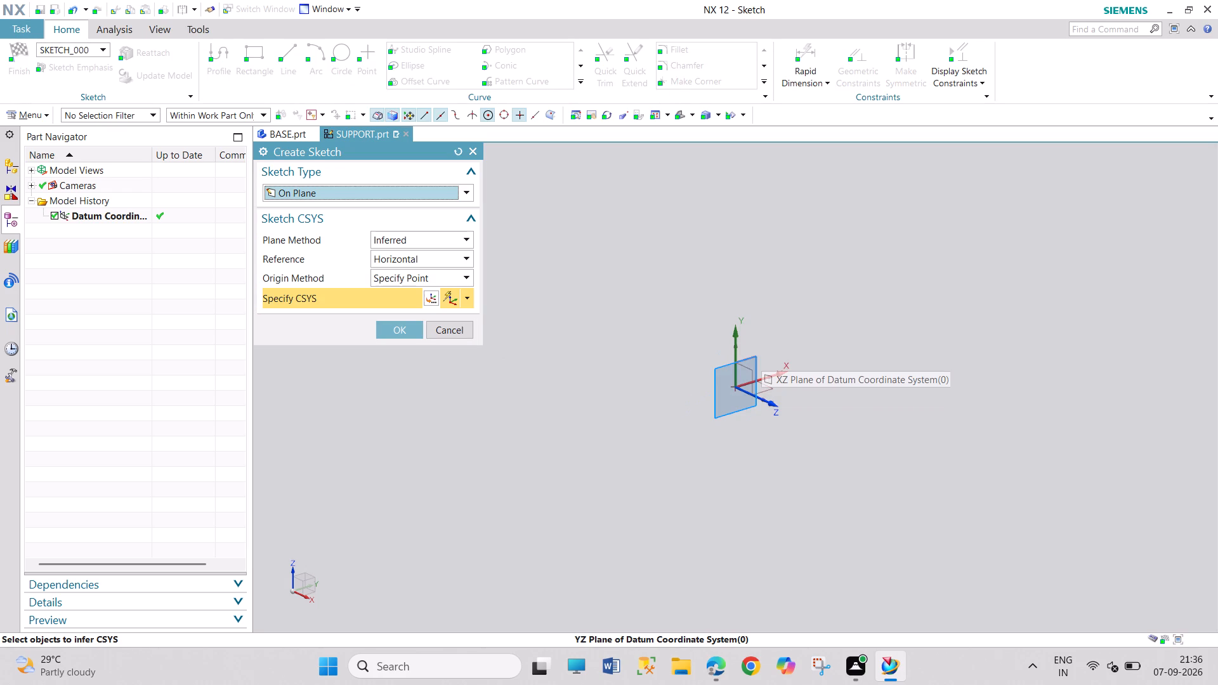
left_click(750, 377)
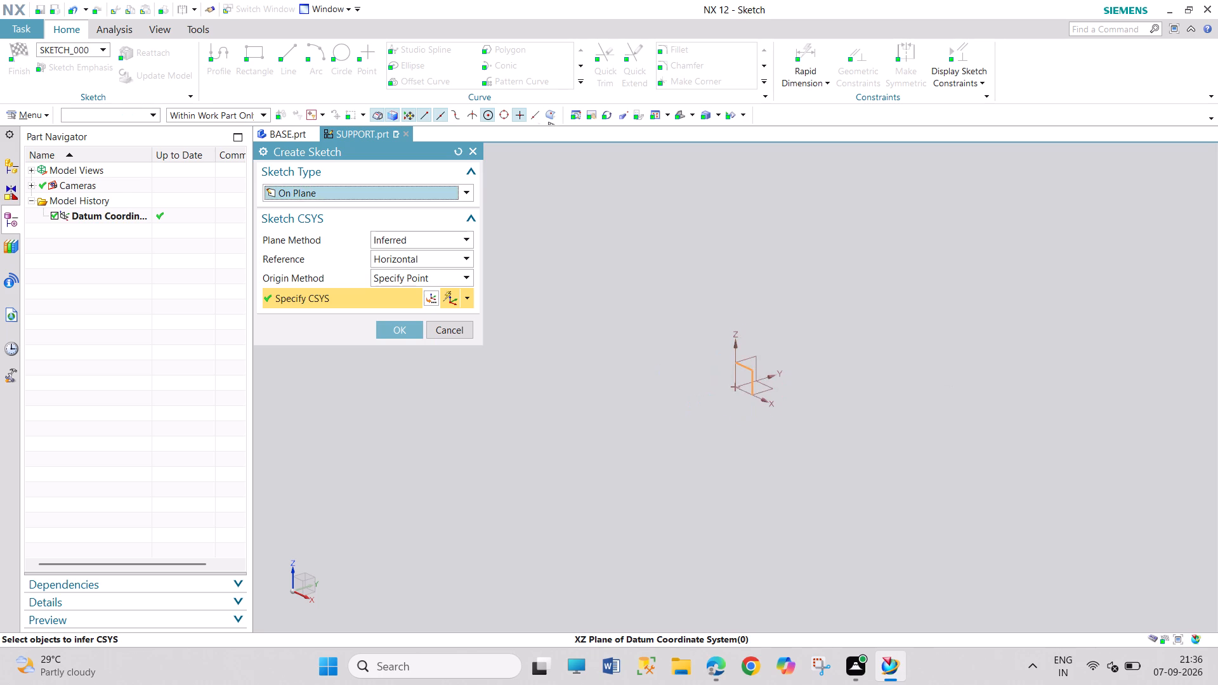
left_click(396, 324)
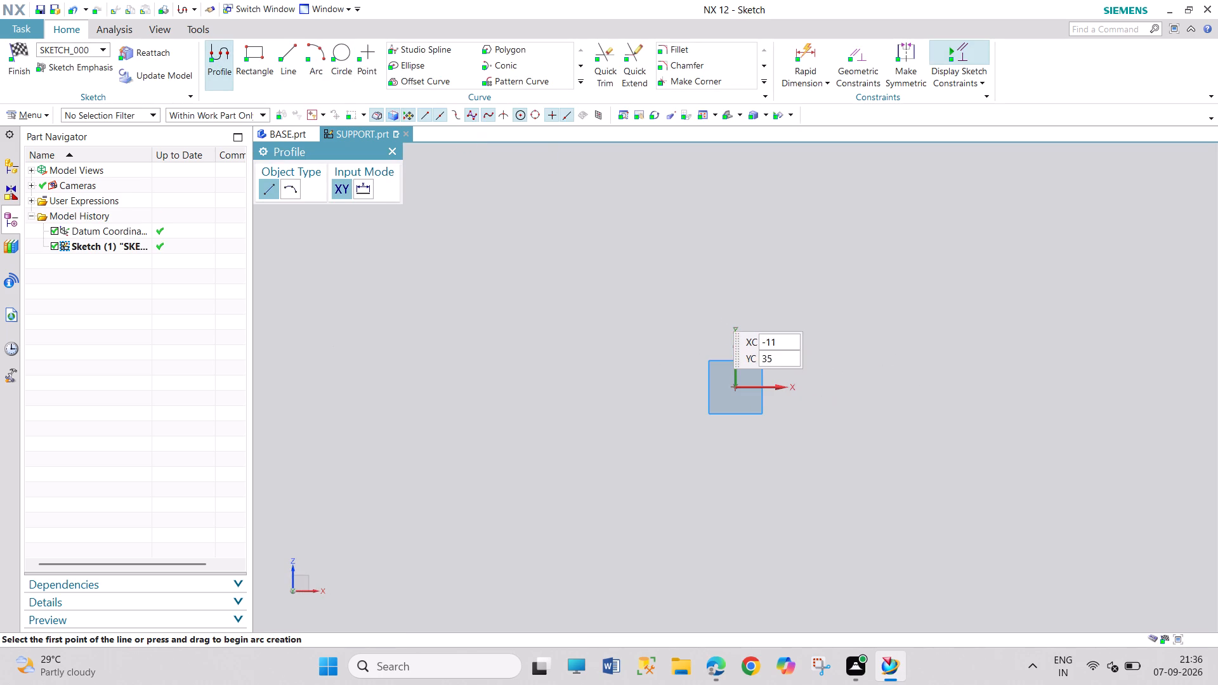
Draw a closed L-shaped profile from the origin, about 70 mm high and 65 mm wide, with legs about 14 mm and 12 mm thick.
left_click(735, 233)
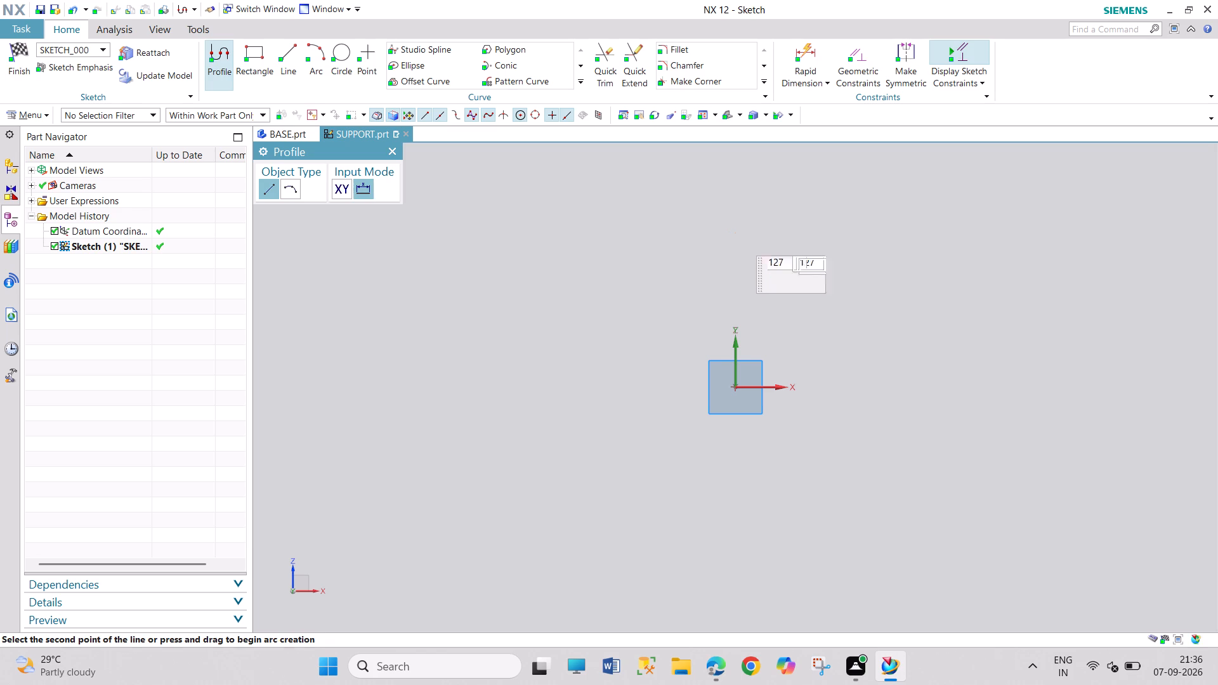
left_click(735, 389)
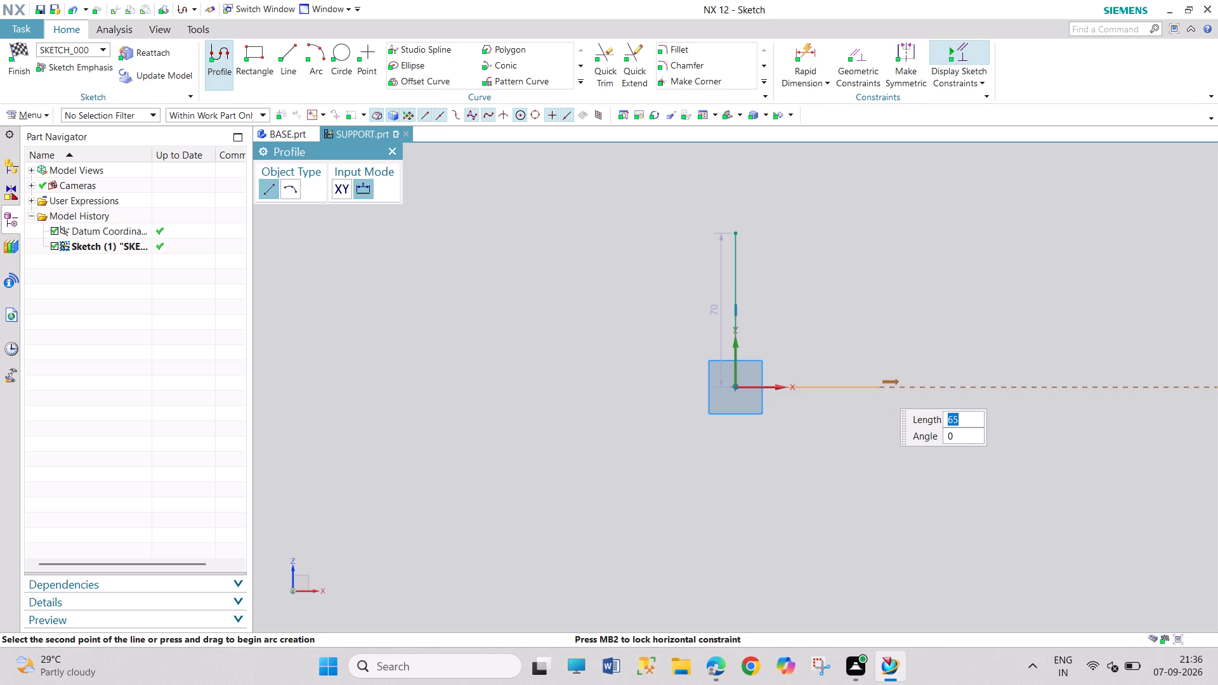
left_click(879, 388)
left_click(882, 360)
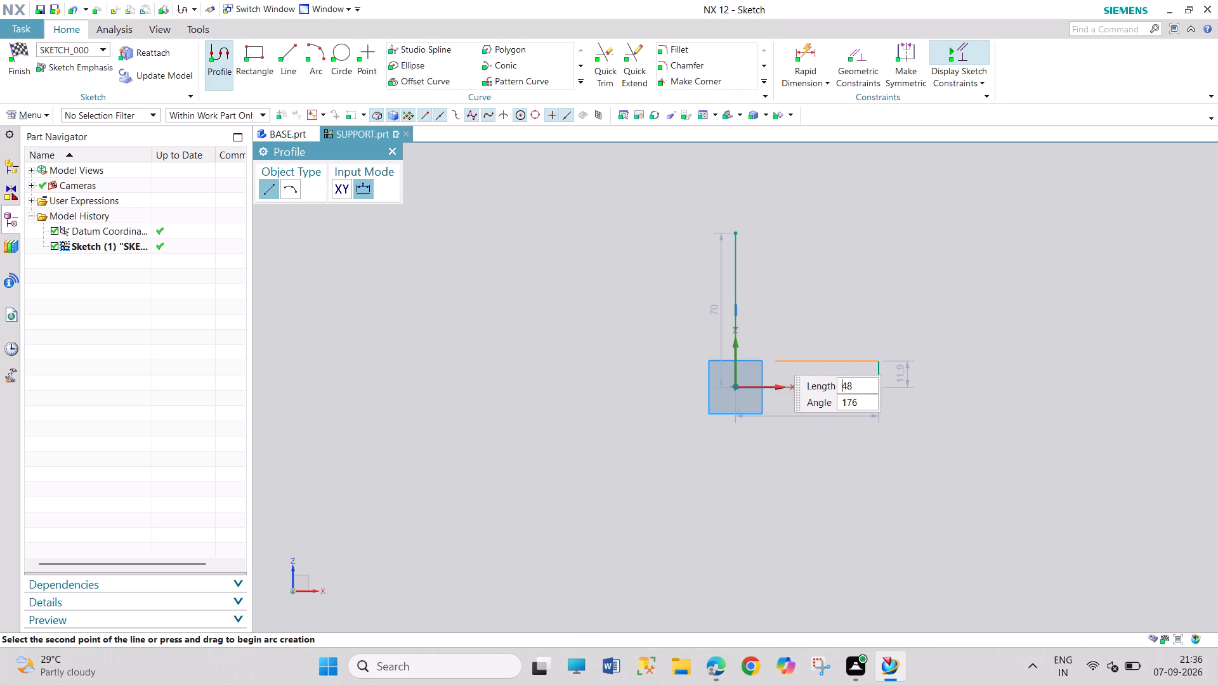
left_click(766, 354)
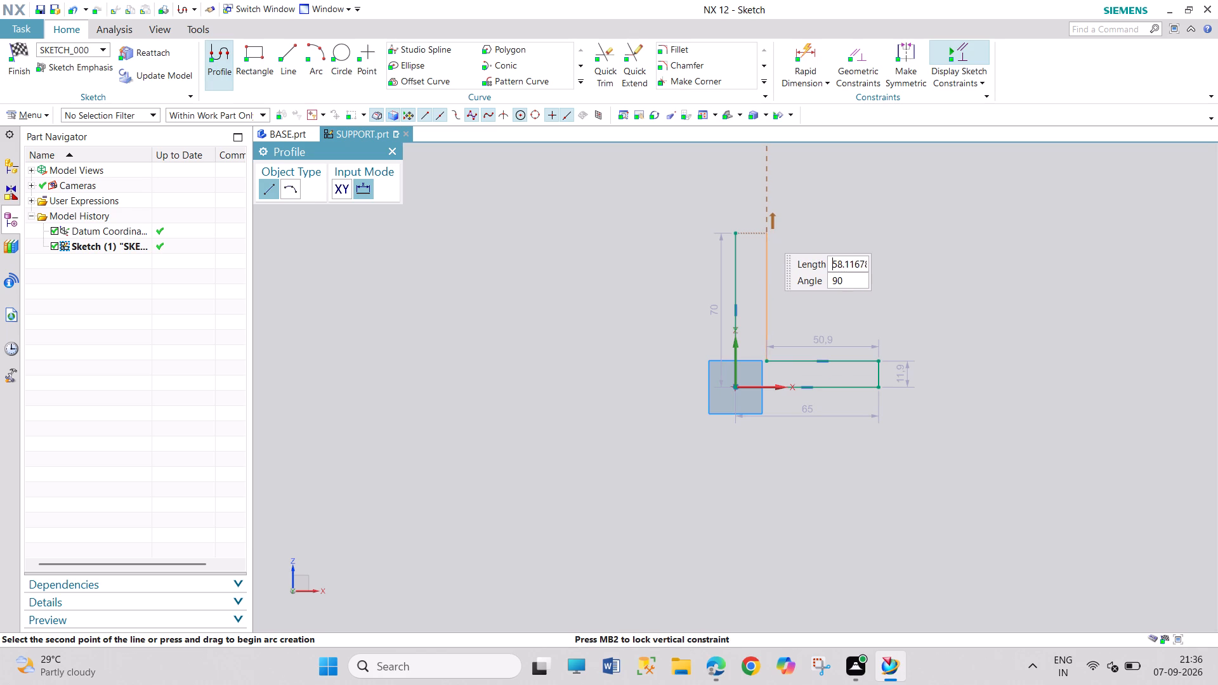
left_click(764, 232)
left_click(736, 232)
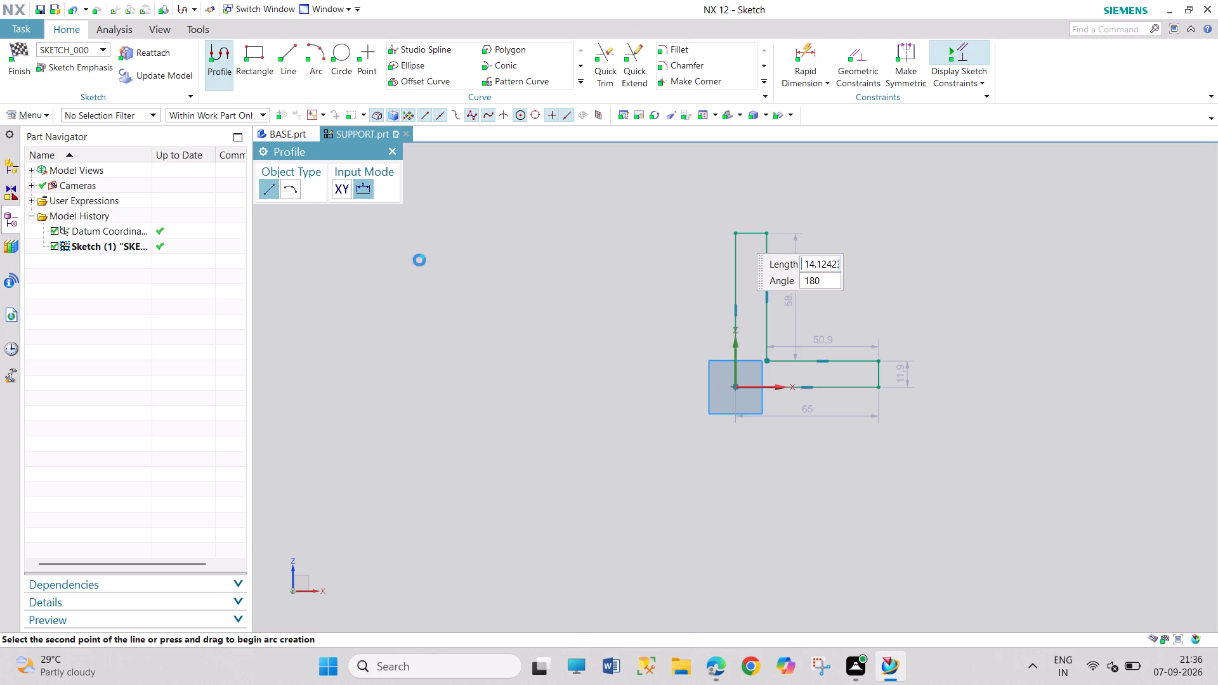
left_click(395, 152)
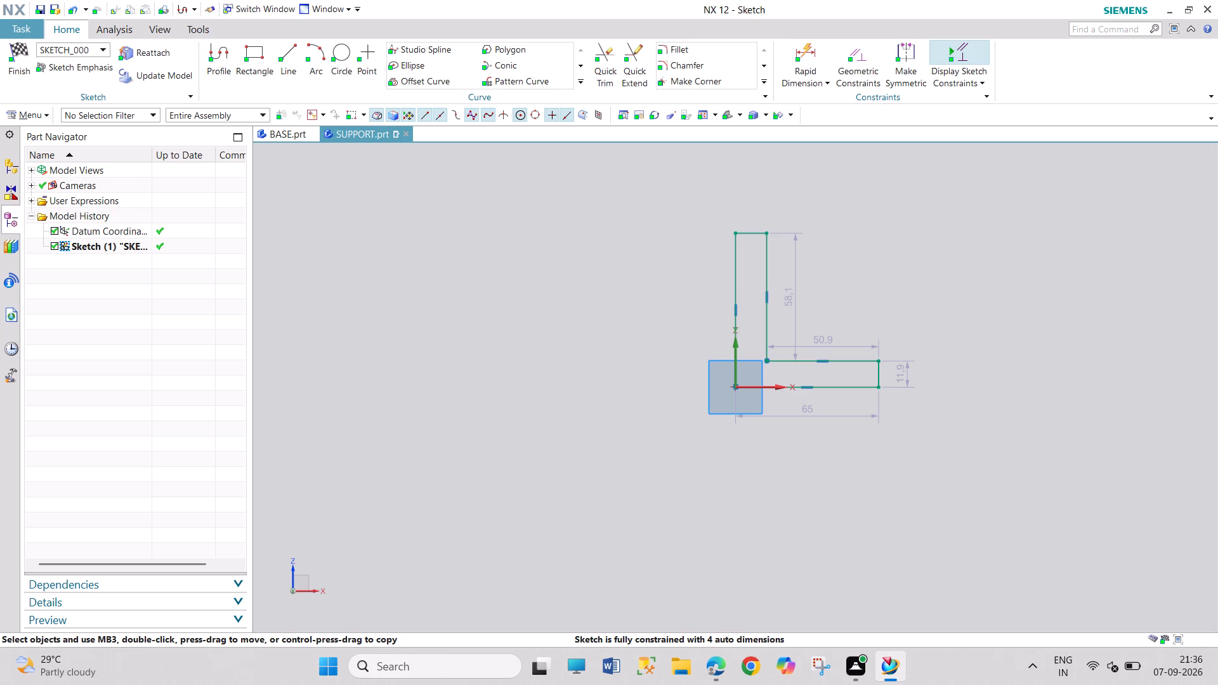
Set the length of the L-profile's bottom edge to 40 mm.
double_click(804, 408)
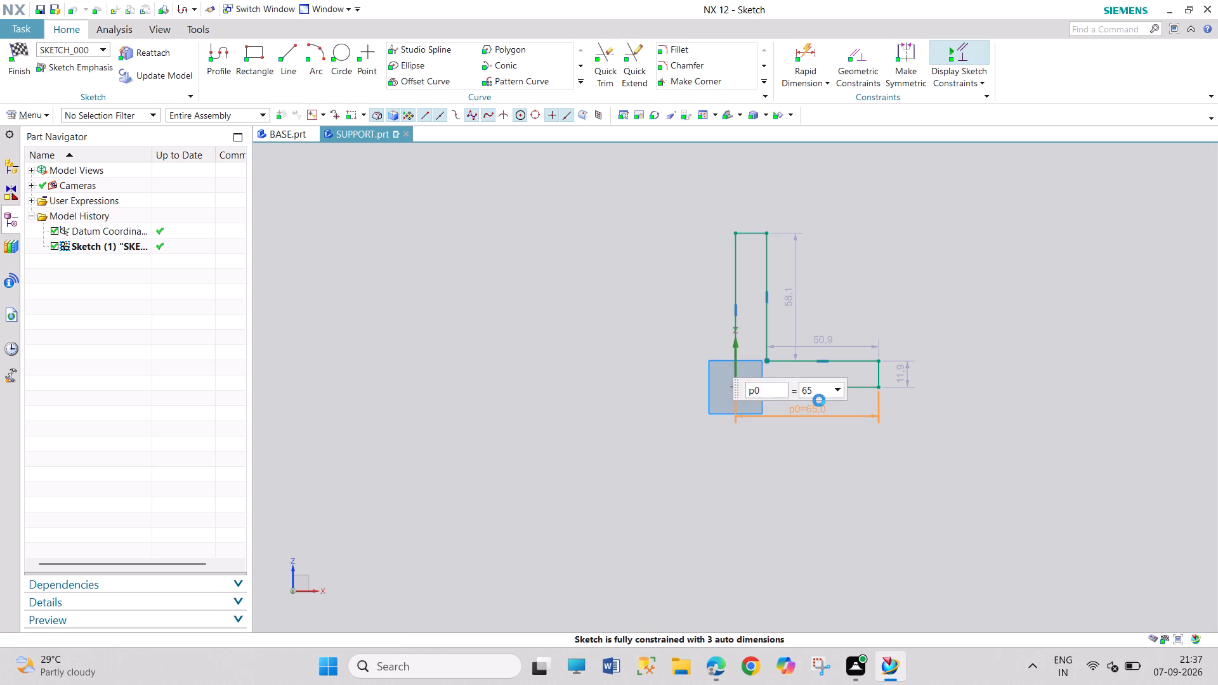
type("40")
key("Return")
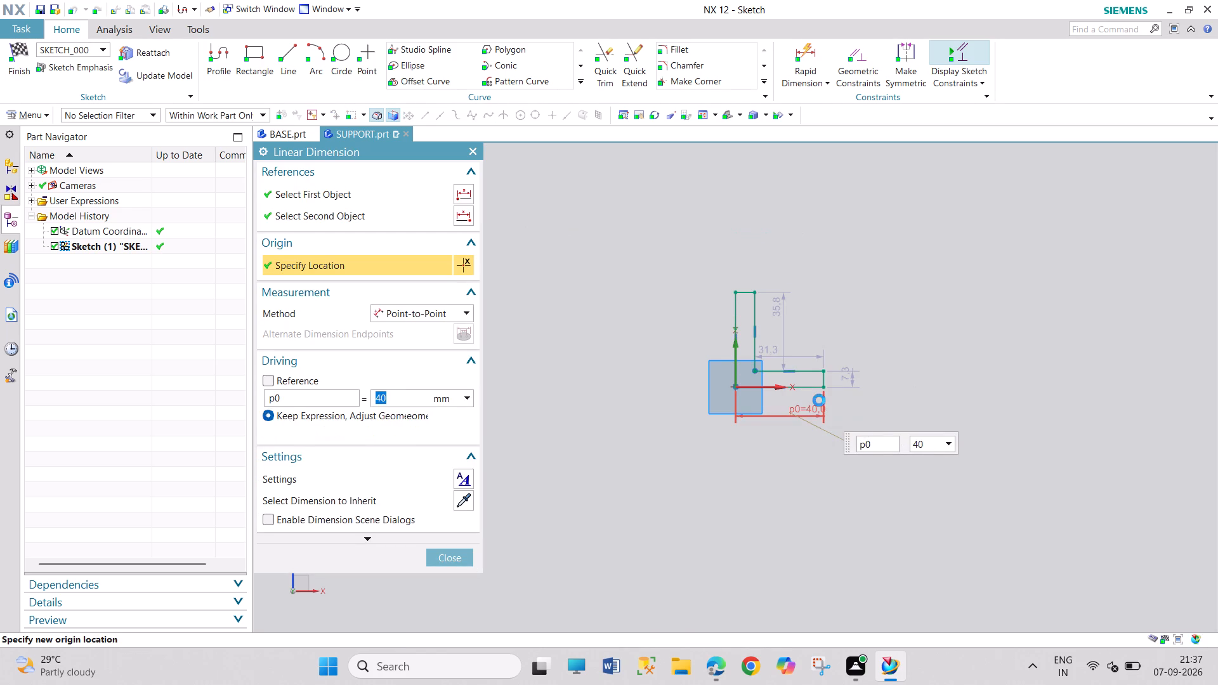
left_click(441, 563)
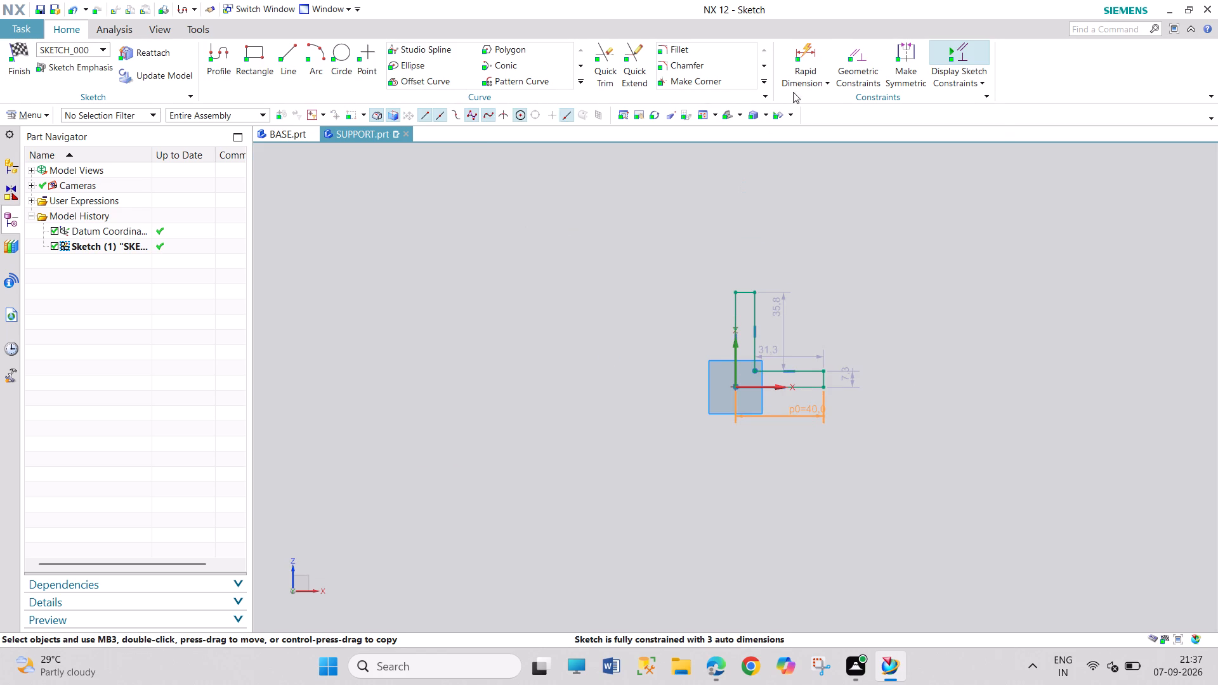
Dimension the L-profile's outer vertical edge as 40 mm, placing the dimension outside the profile.
left_click(801, 52)
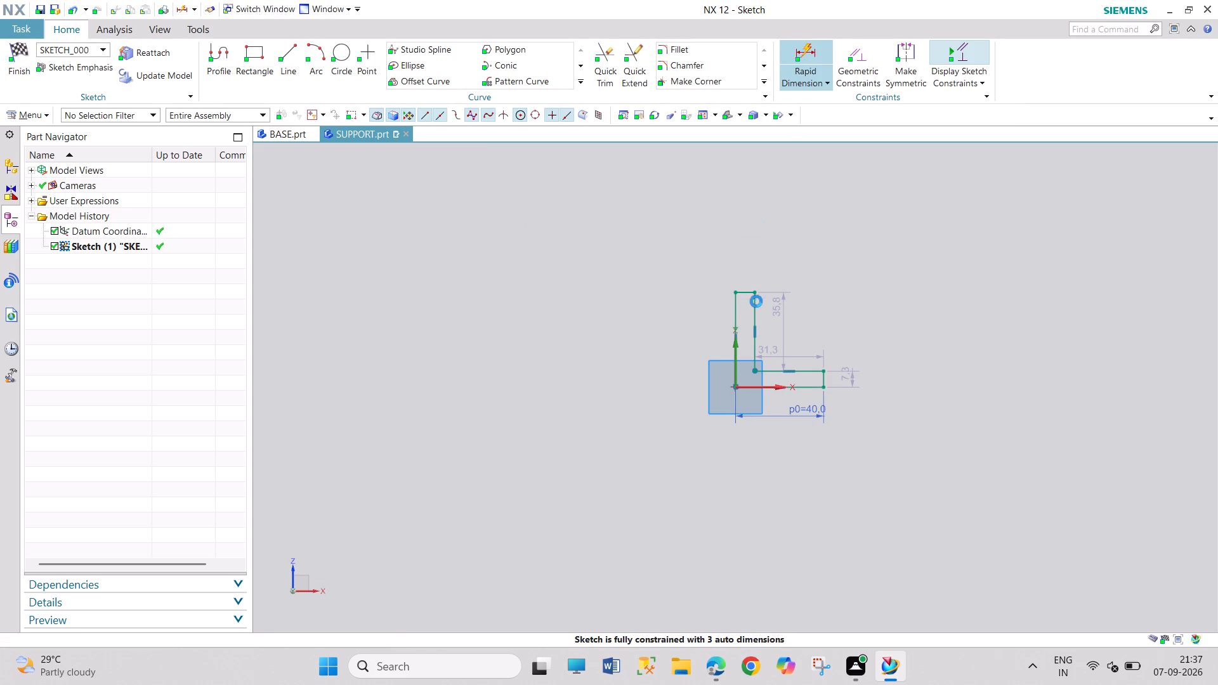
left_click(735, 313)
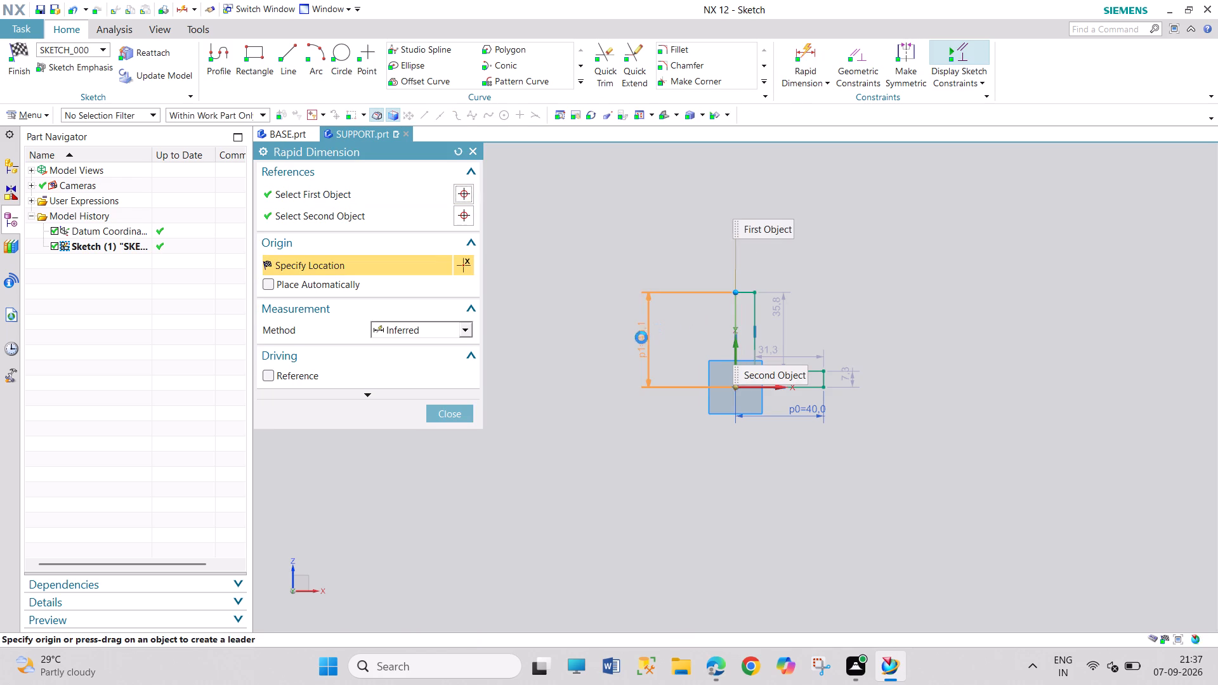
left_click_drag(641, 338, 647, 339)
type("40")
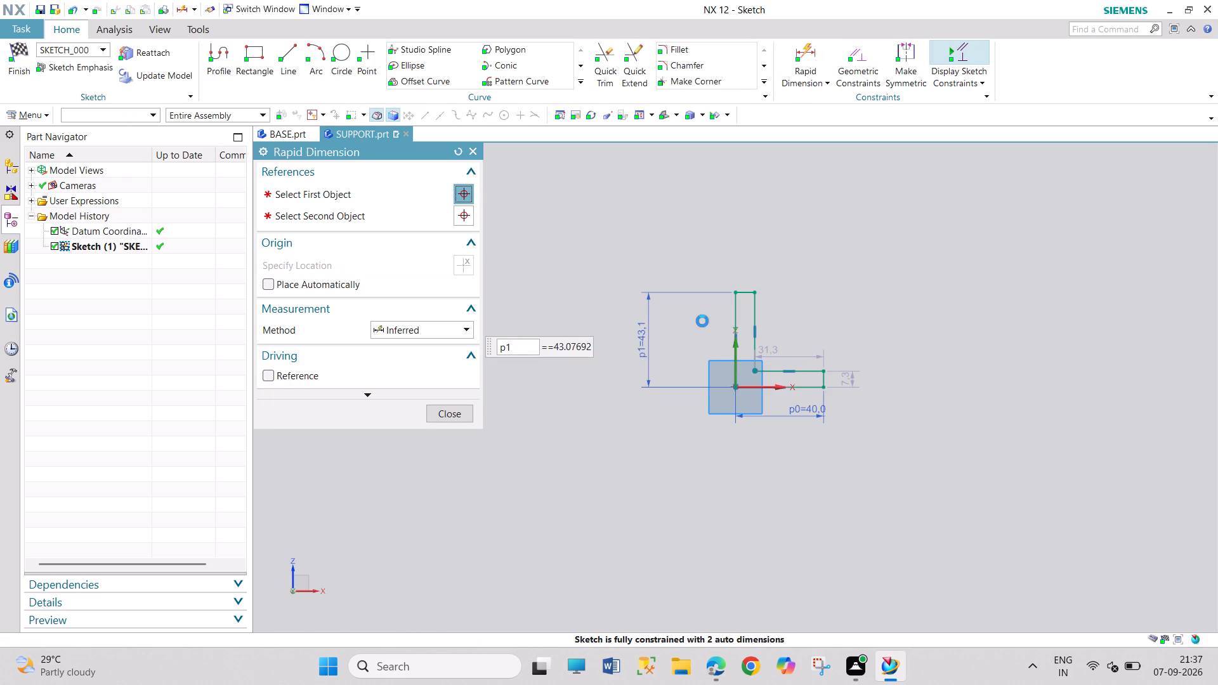
key("Return")
left_click(457, 412)
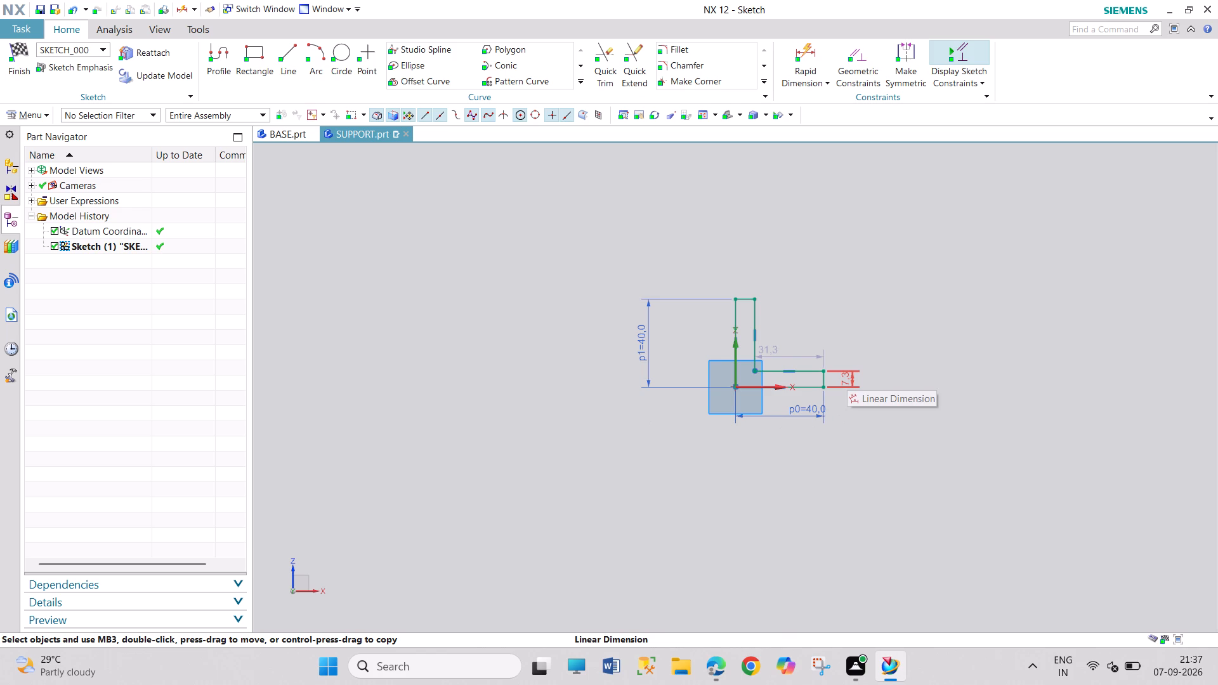
Set the thickness of the L-profile's horizontal leg to 5 mm.
double_click(840, 376)
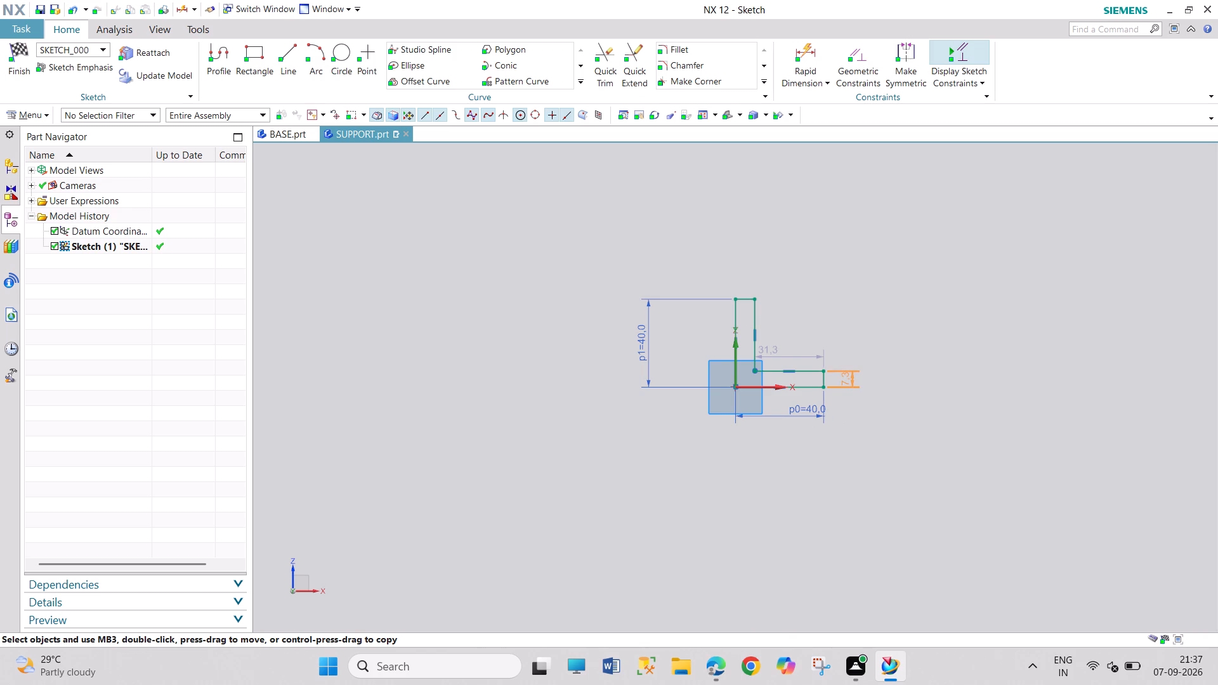
double_click(849, 379)
key("5")
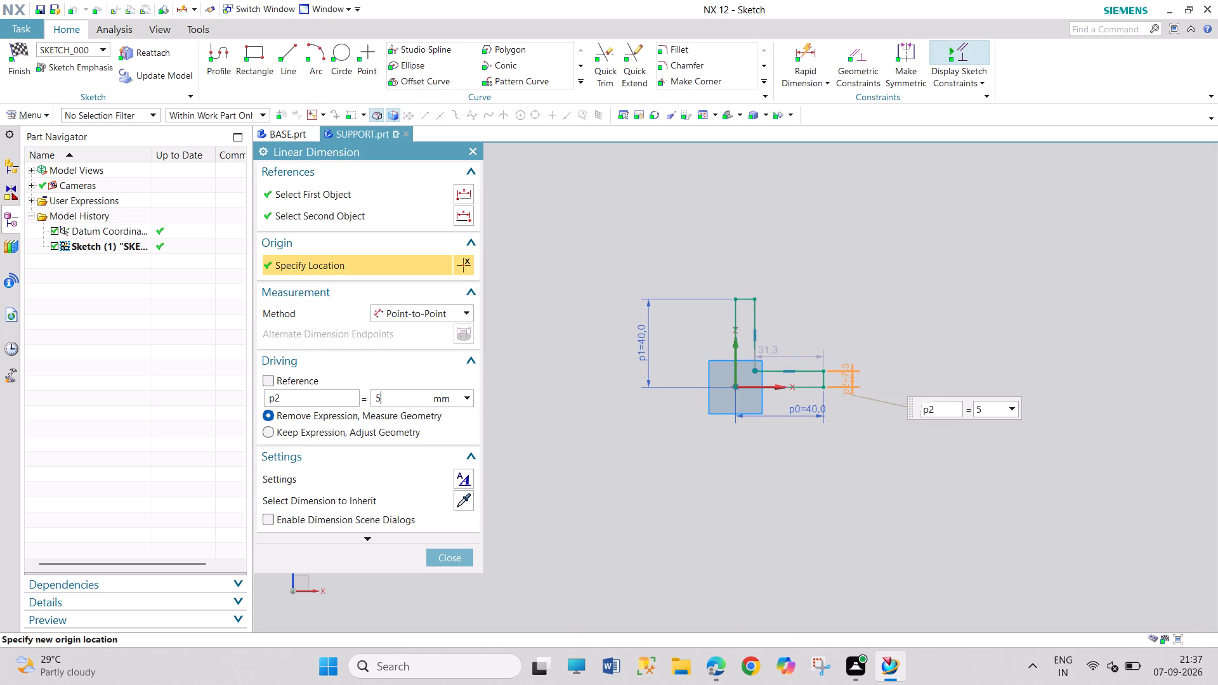
key("Return")
left_click(464, 560)
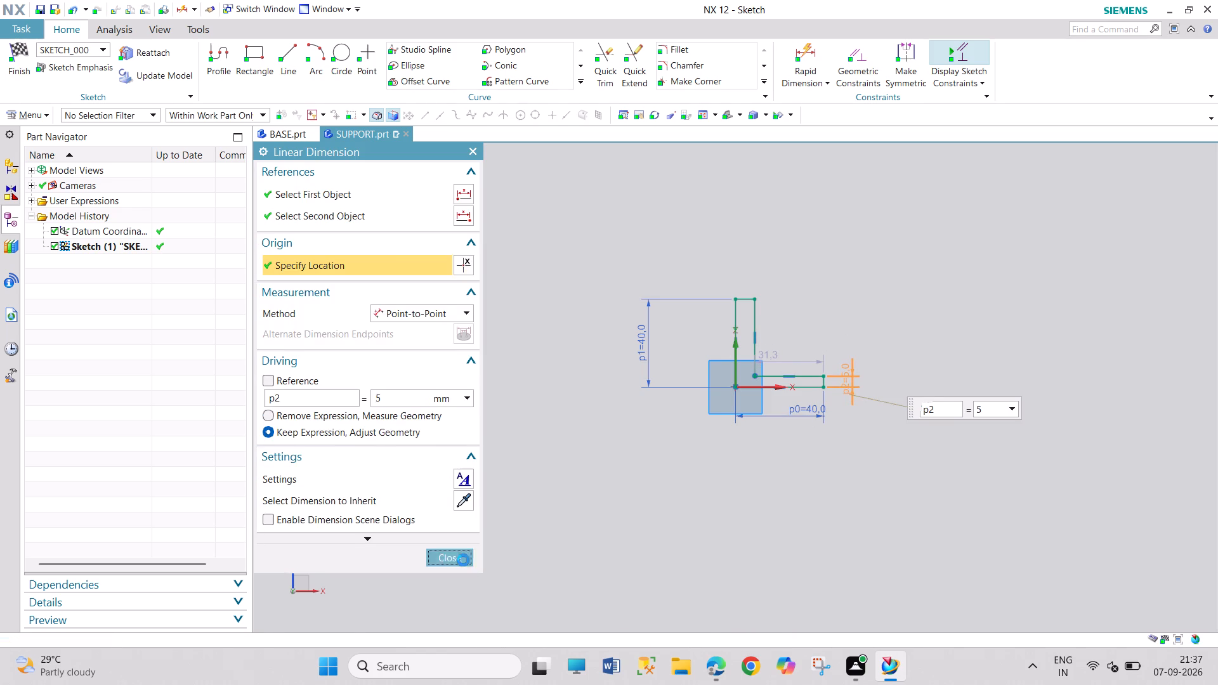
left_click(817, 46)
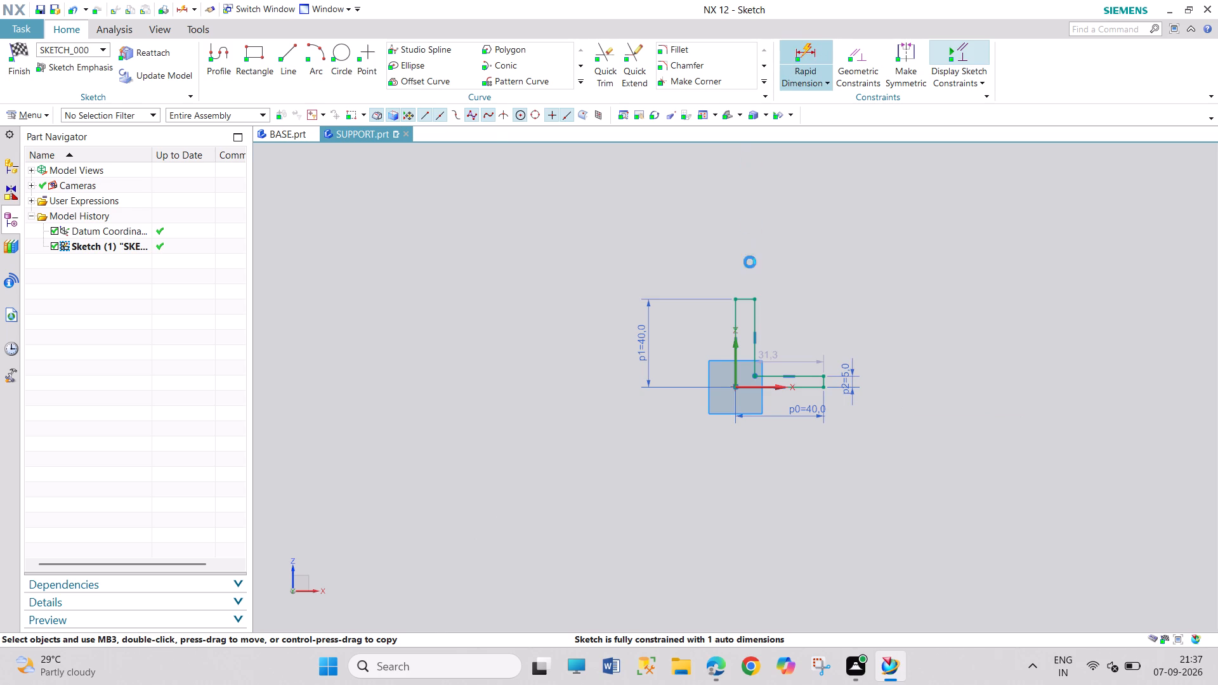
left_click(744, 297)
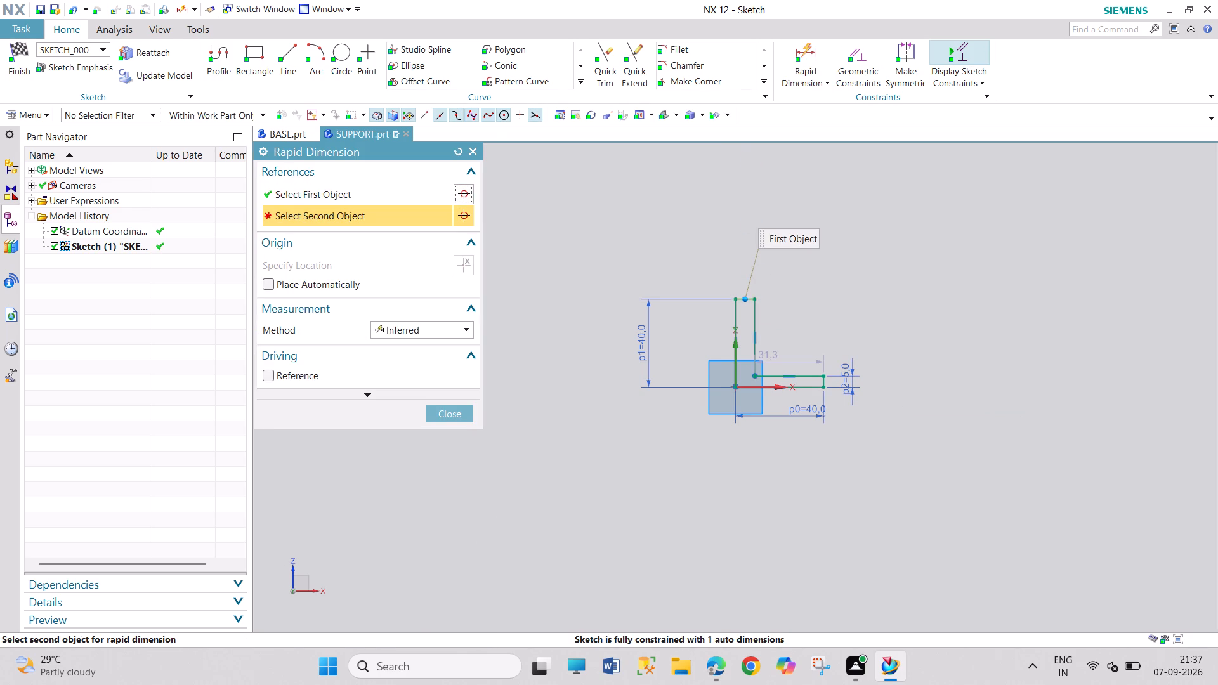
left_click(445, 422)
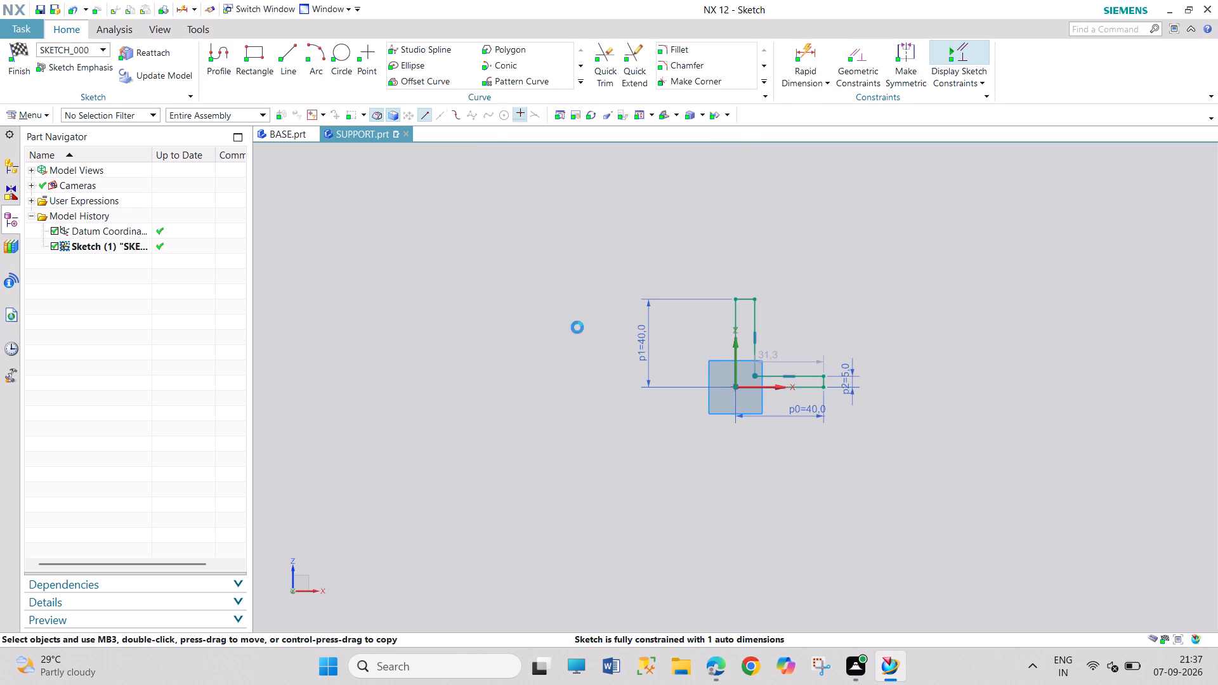
Dimension the thickness of the L-profile's vertical leg as 5 mm, placing the dimension above the profile.
left_click(804, 56)
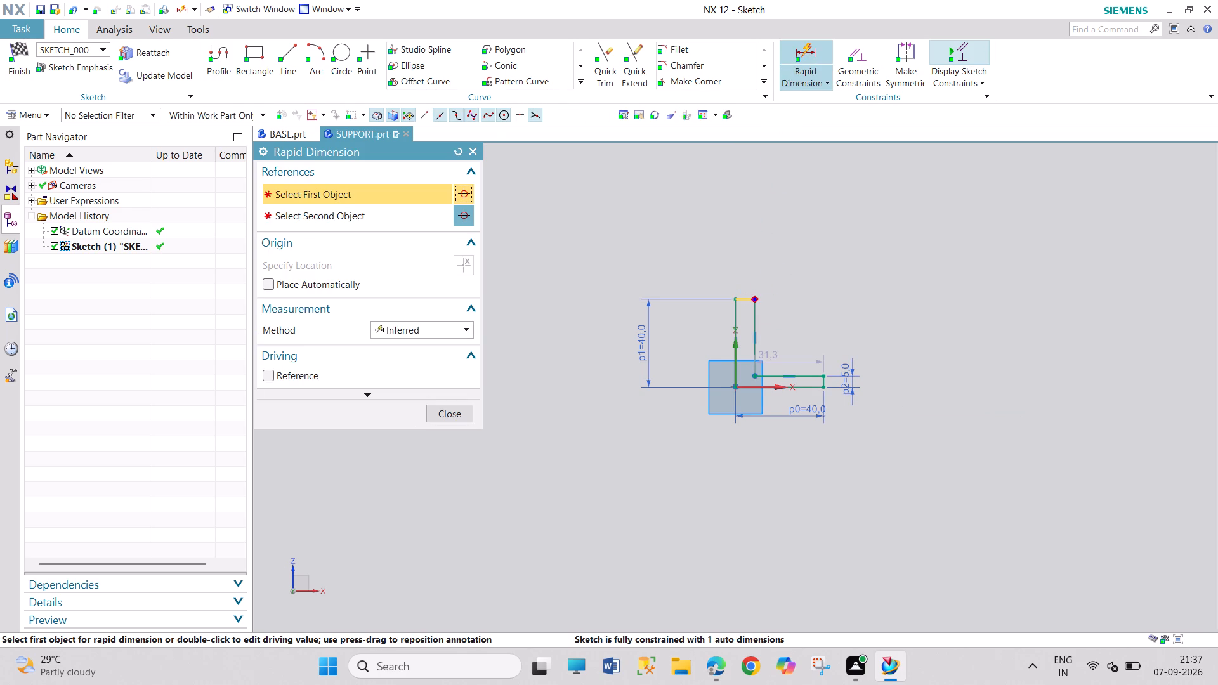
left_click(749, 296)
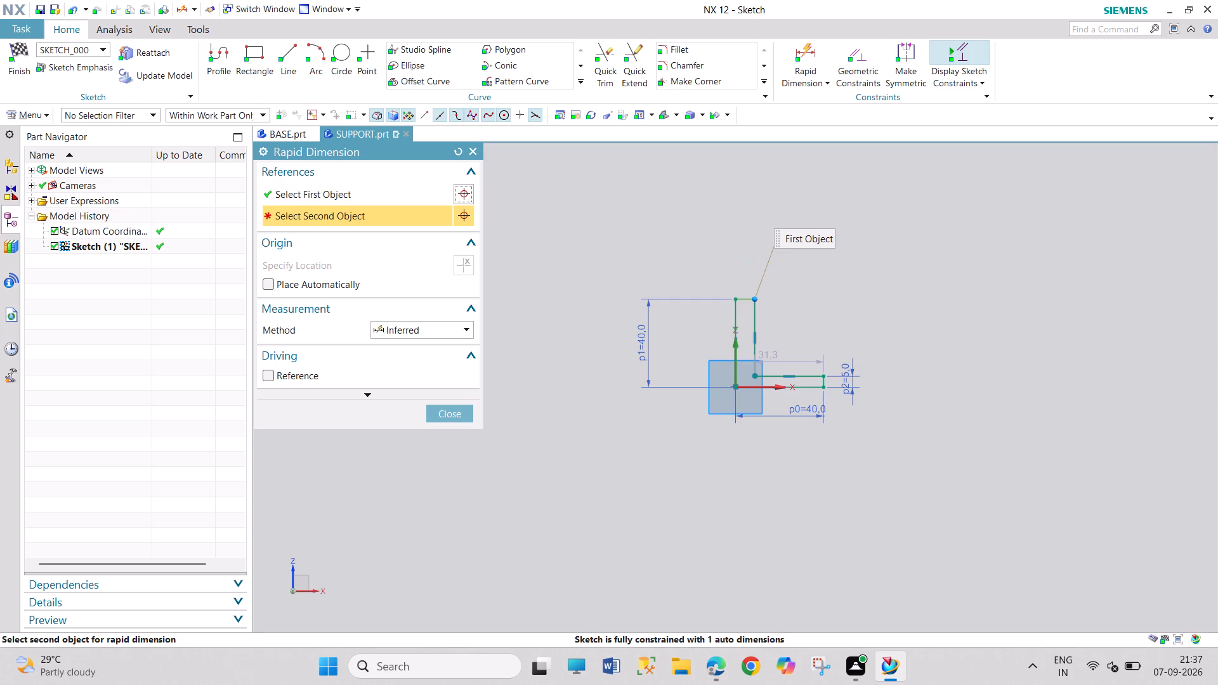
left_click(733, 297)
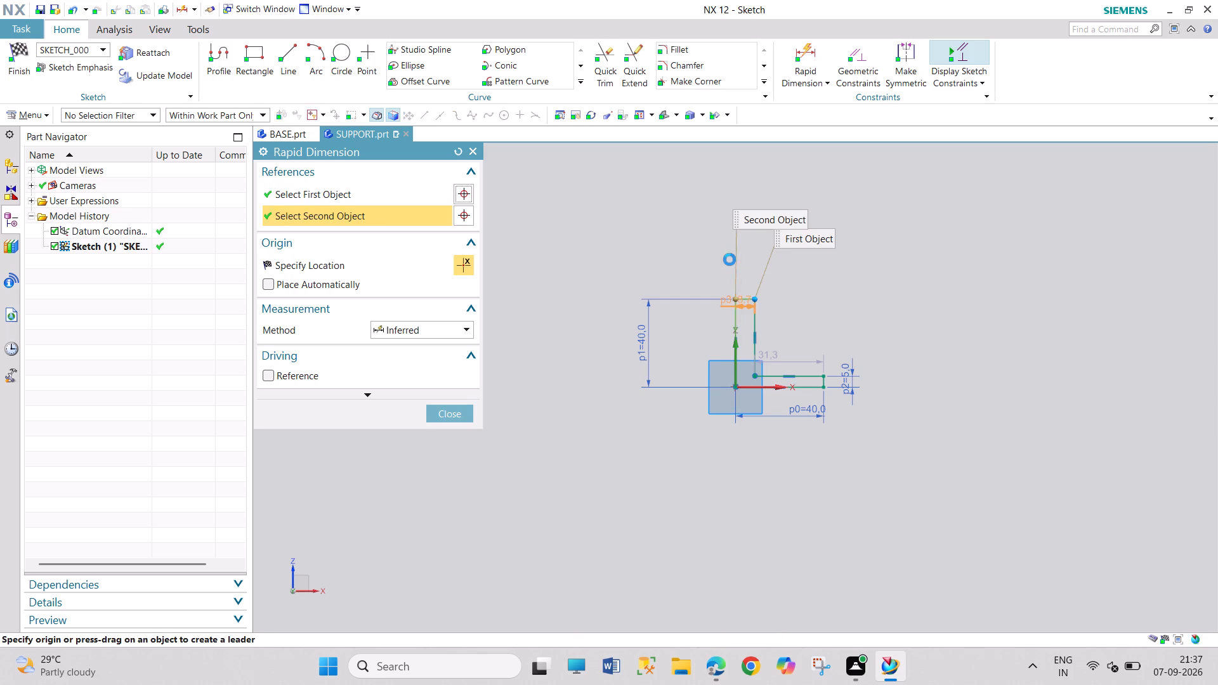
left_click(692, 253)
key("5")
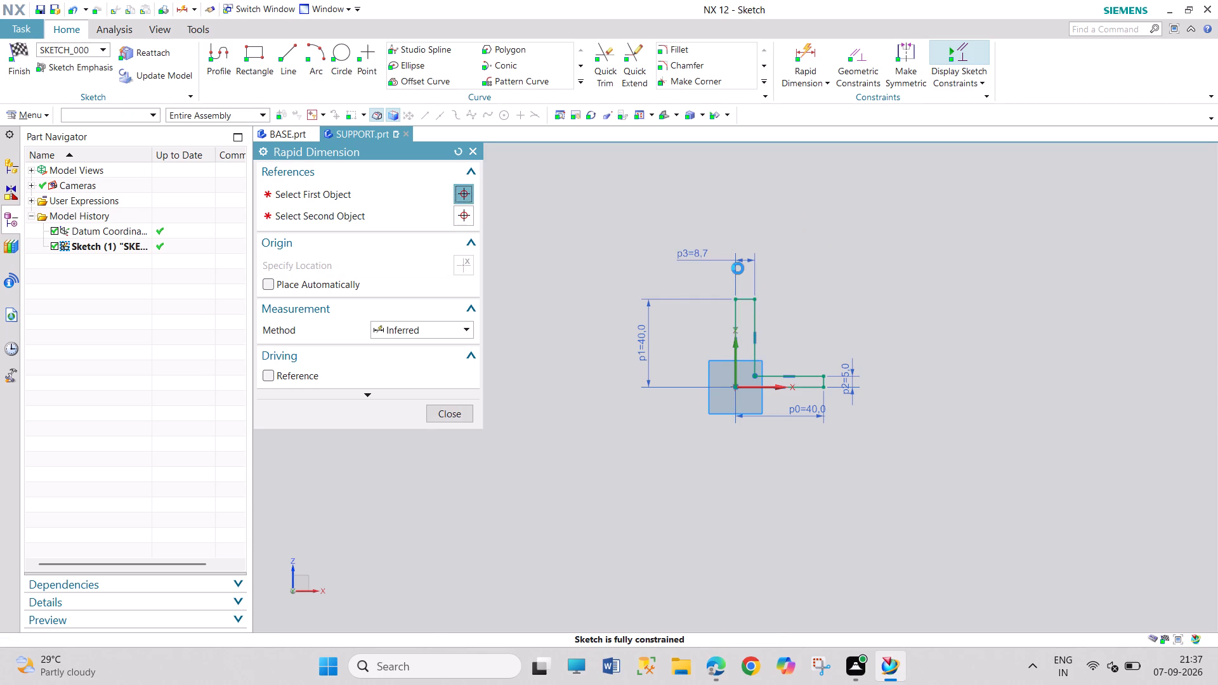
key("Return")
left_click(450, 407)
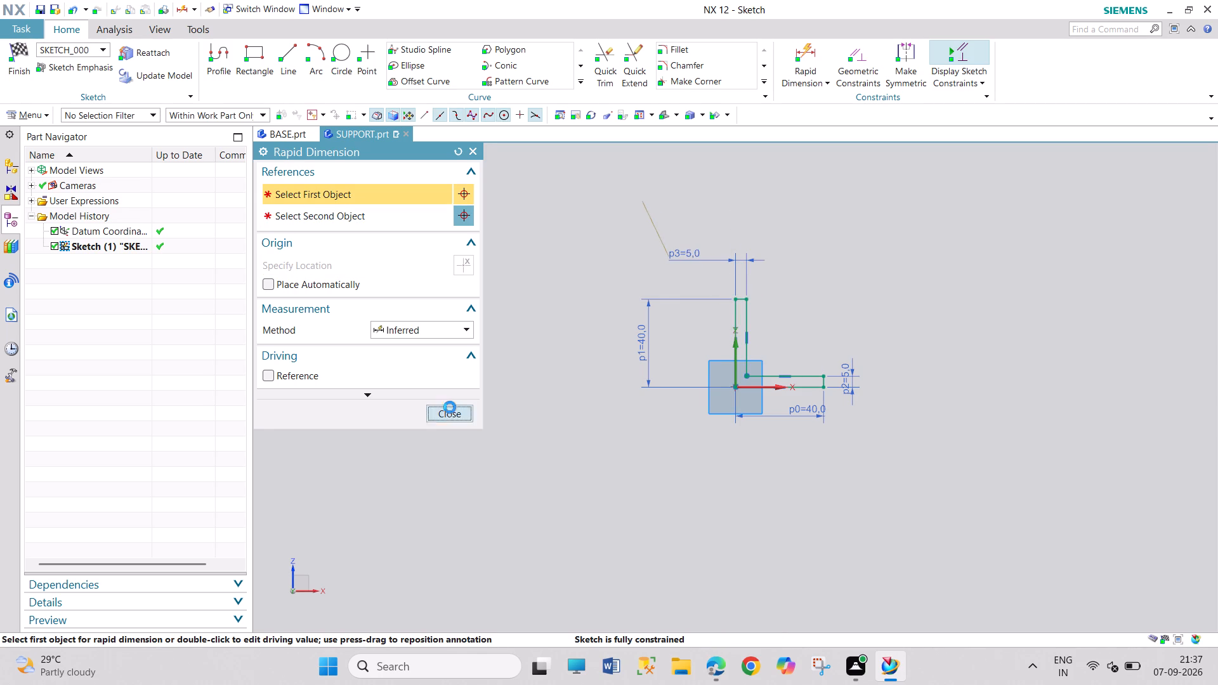
Move the horizontal leg's thickness dimension and the bottom edge's length dimension farther from the L-profile, and finish the sketch.
left_click_drag(840, 366, 850, 340)
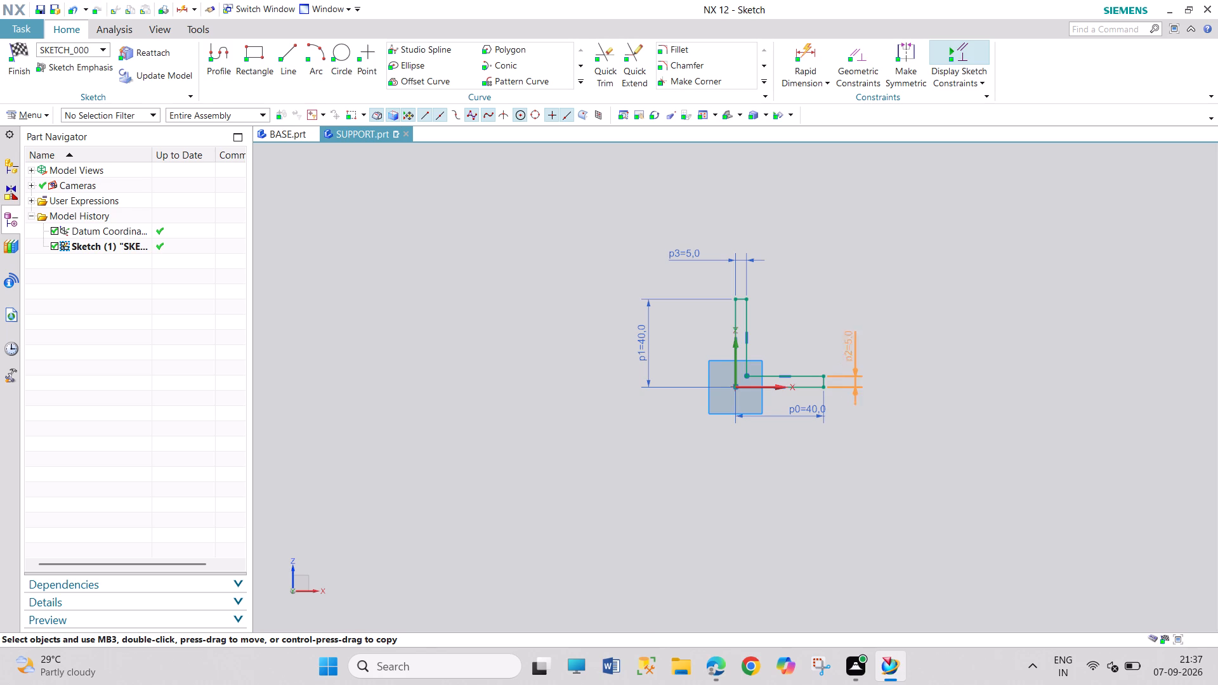
left_click_drag(850, 340, 856, 300)
left_click_drag(812, 412, 889, 442)
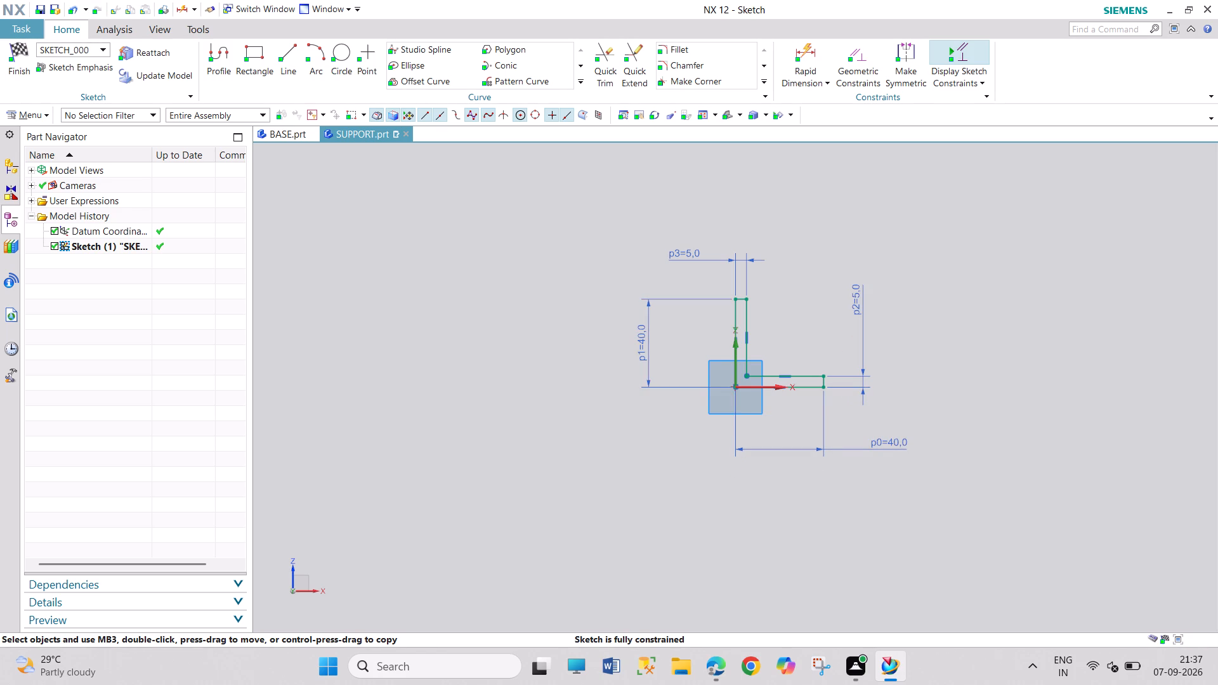
left_click(10, 78)
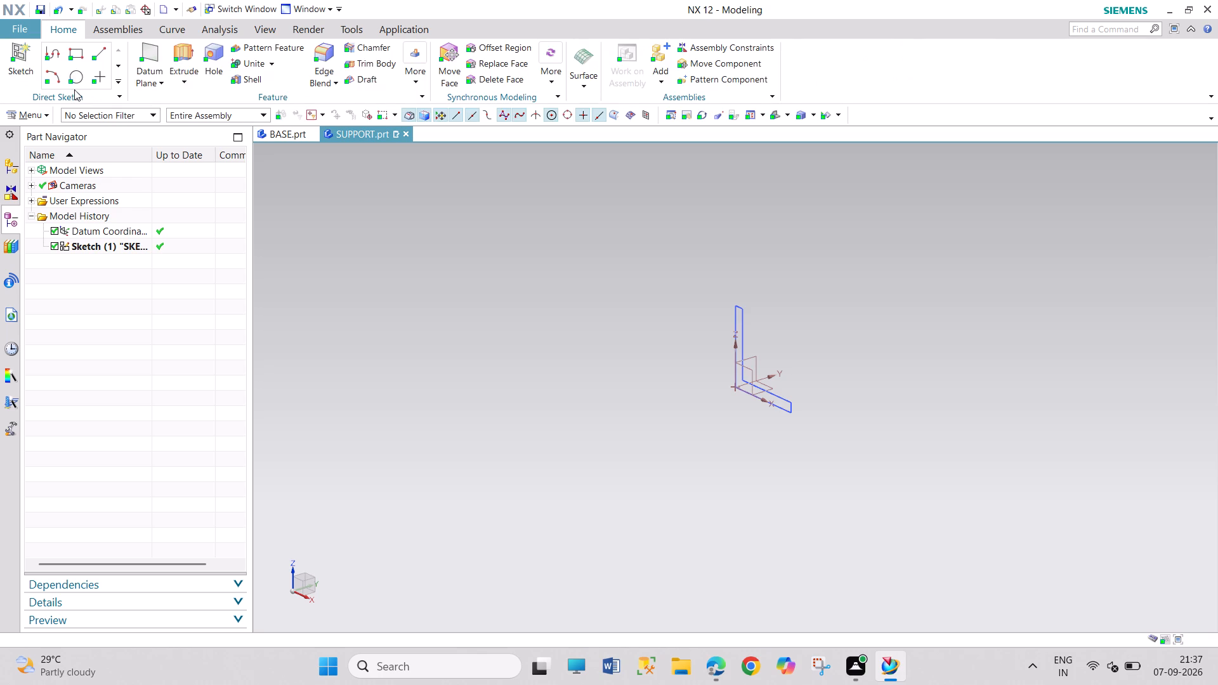
Extrude the L-profile as a solid with a symmetric value of 20 mm.
left_click(188, 53)
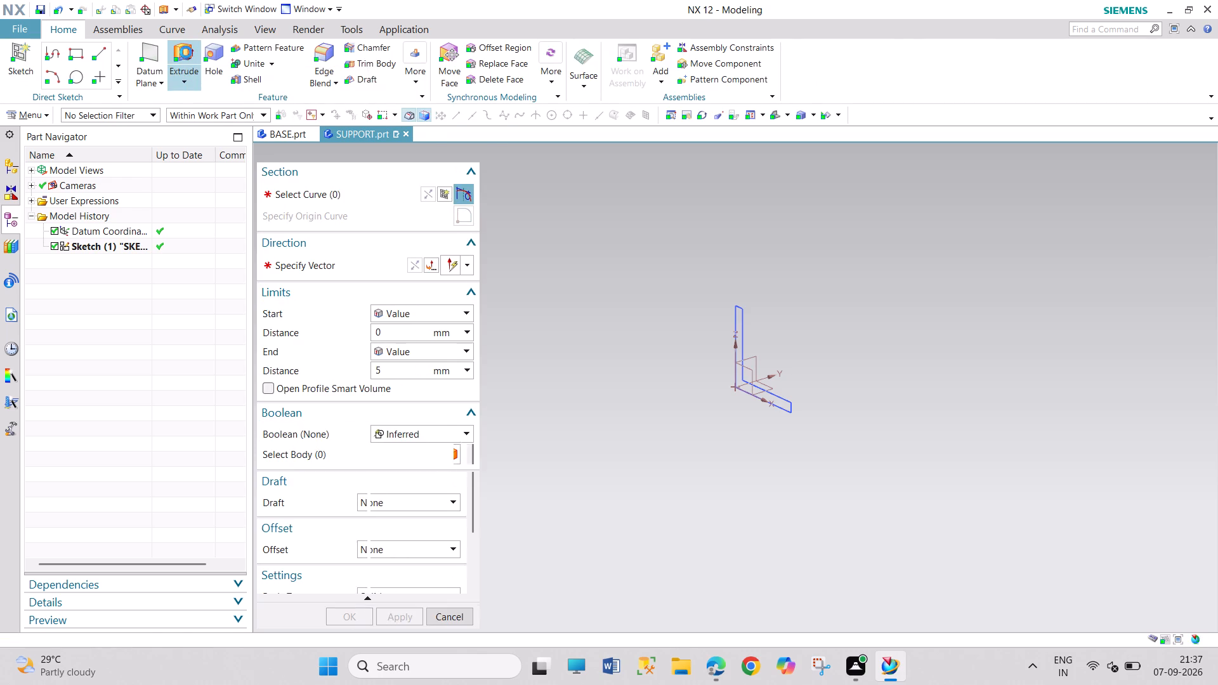
left_click(735, 318)
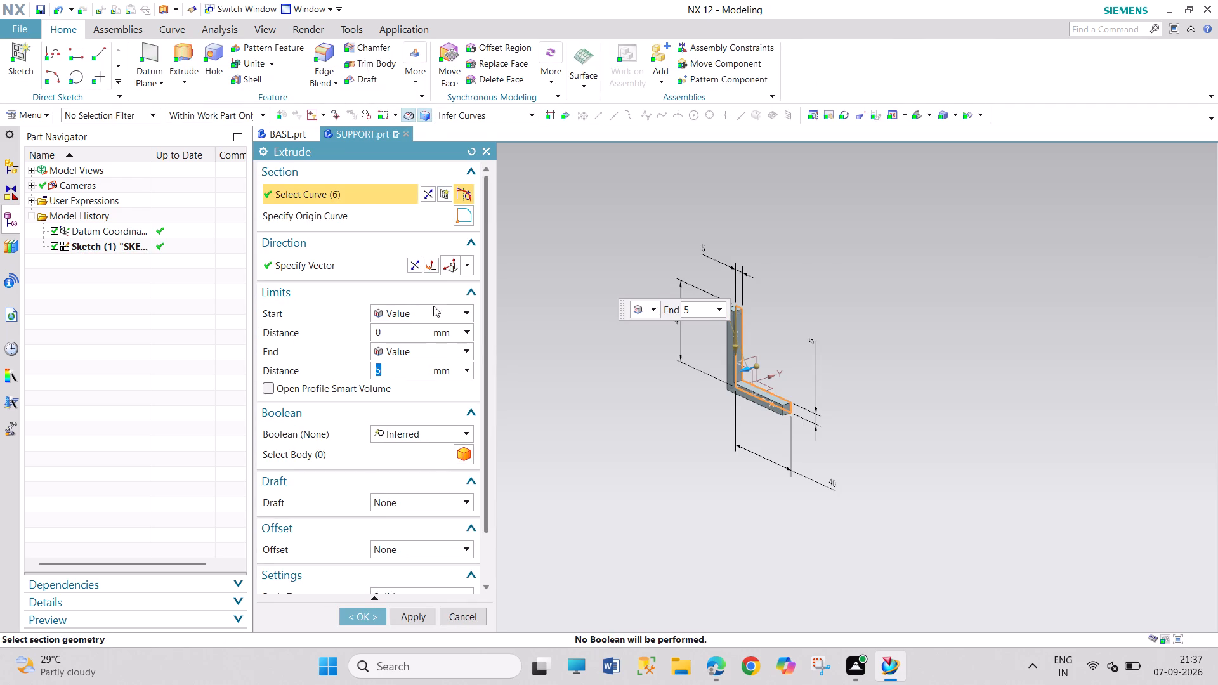
left_click(438, 323)
left_click(438, 319)
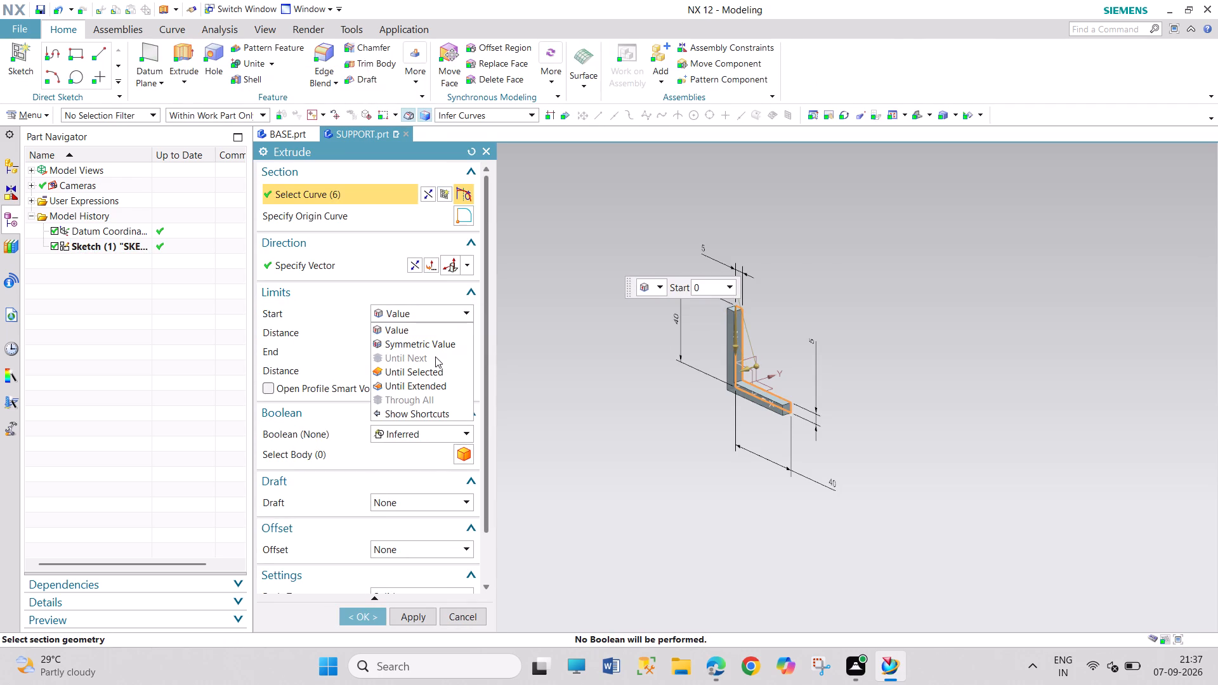
left_click(435, 346)
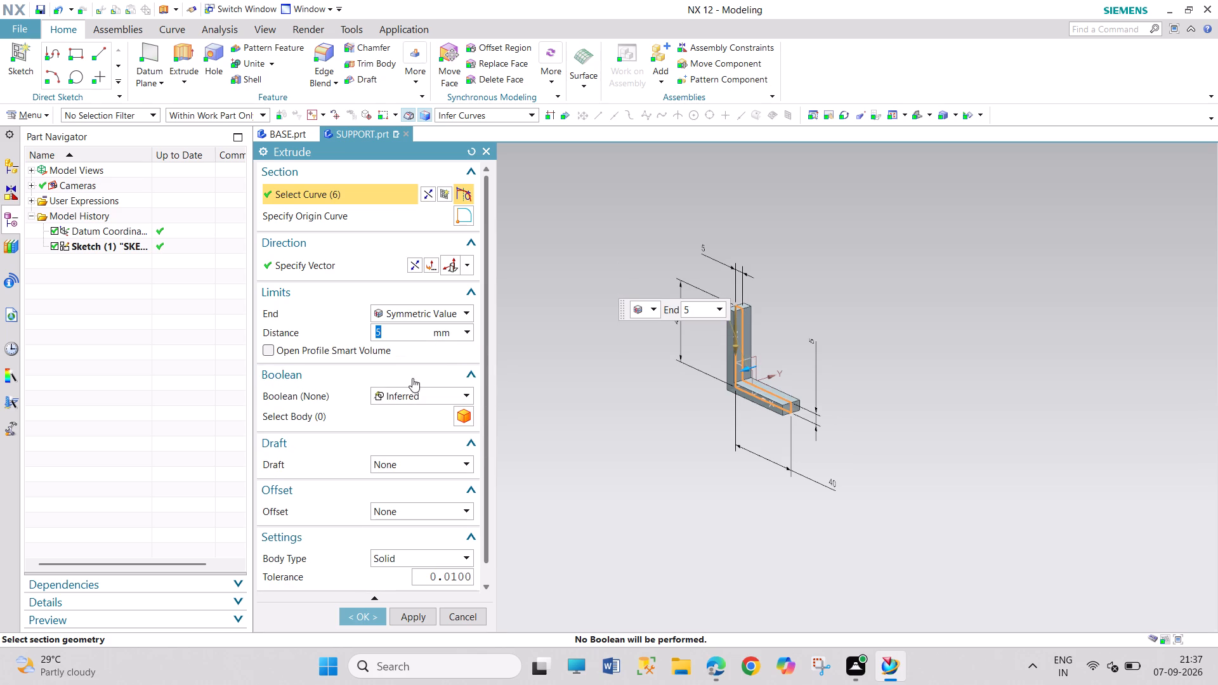
type("20")
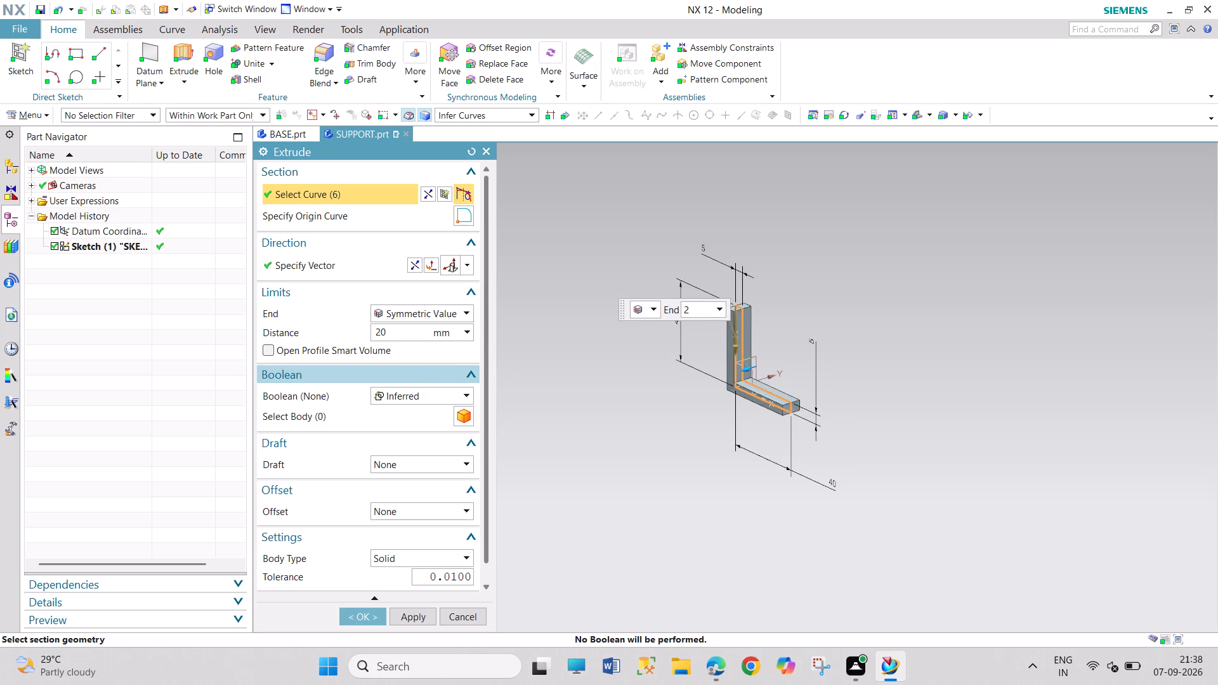
key("Return")
left_click(371, 620)
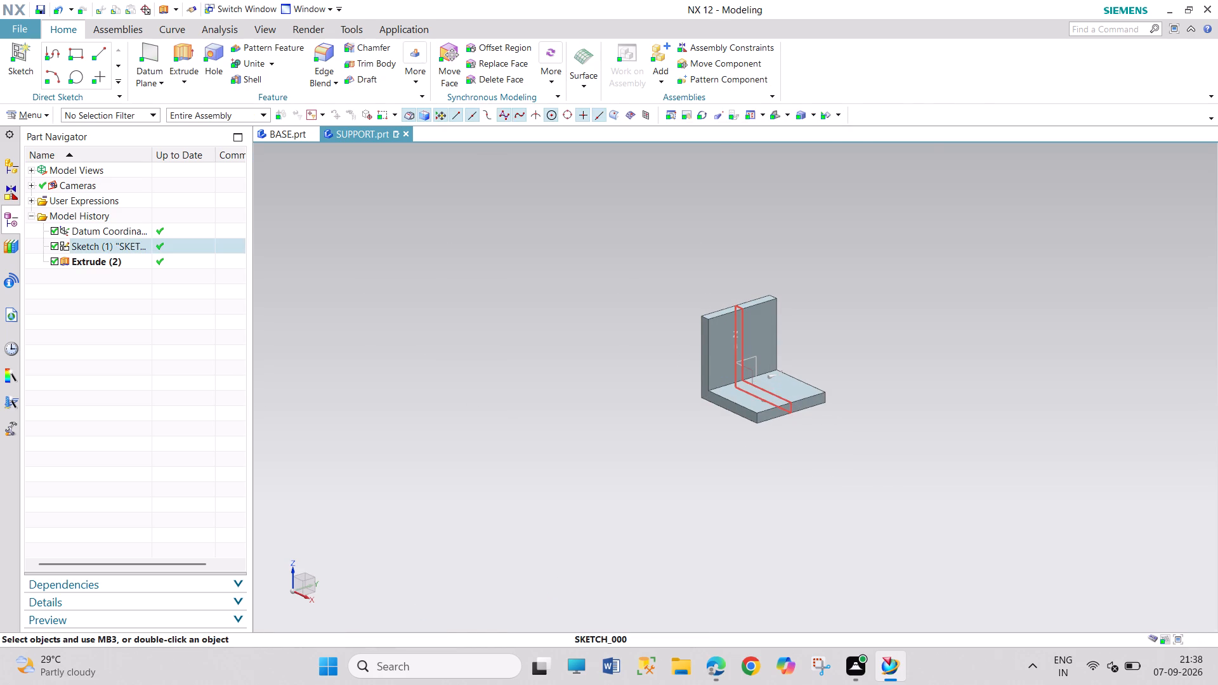
Apply an edge blend of radius 6.25 mm to the outer corner edge where the two legs meet.
right_click(791, 400)
left_click_drag(713, 448, 747, 517)
scroll(678, 374, "down", 4)
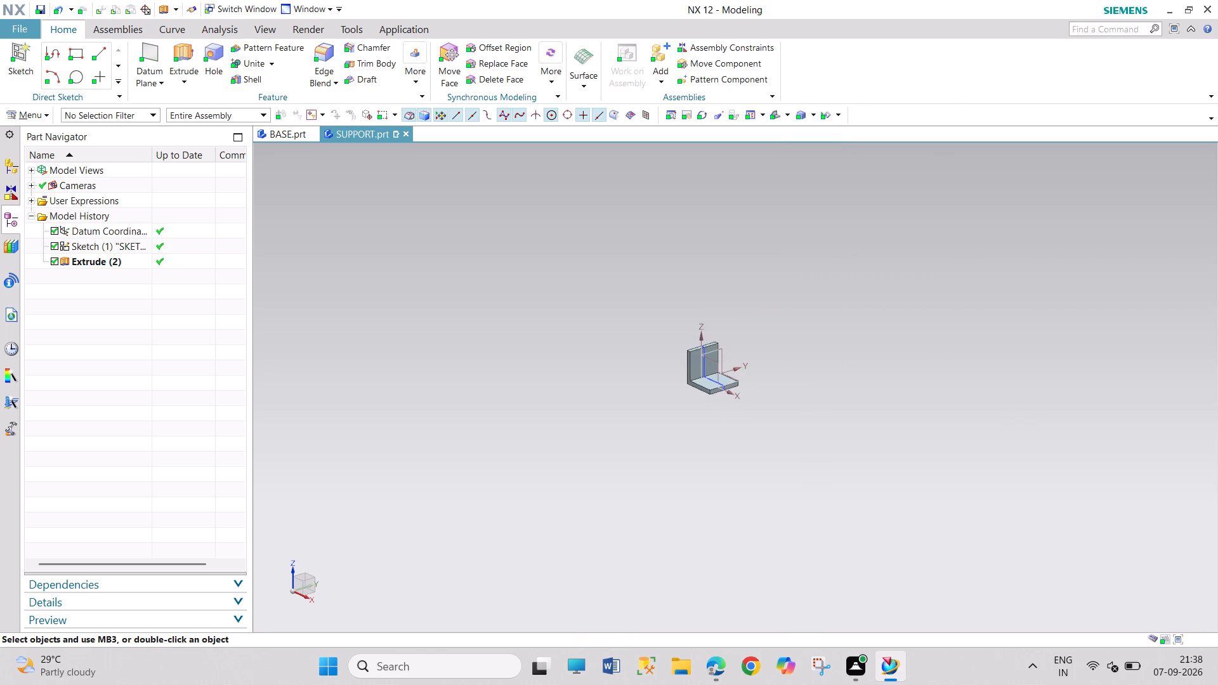
scroll(678, 378, "up", 7)
middle_click_drag(623, 443, 657, 443)
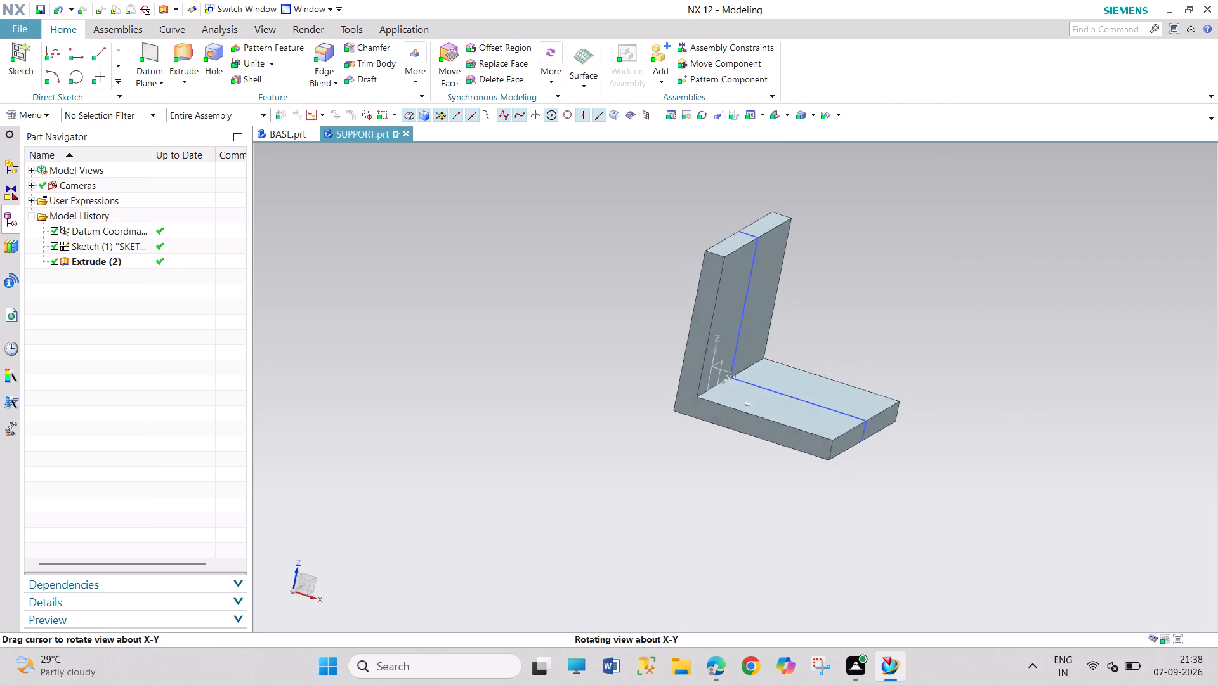
middle_click_drag(657, 443, 684, 431)
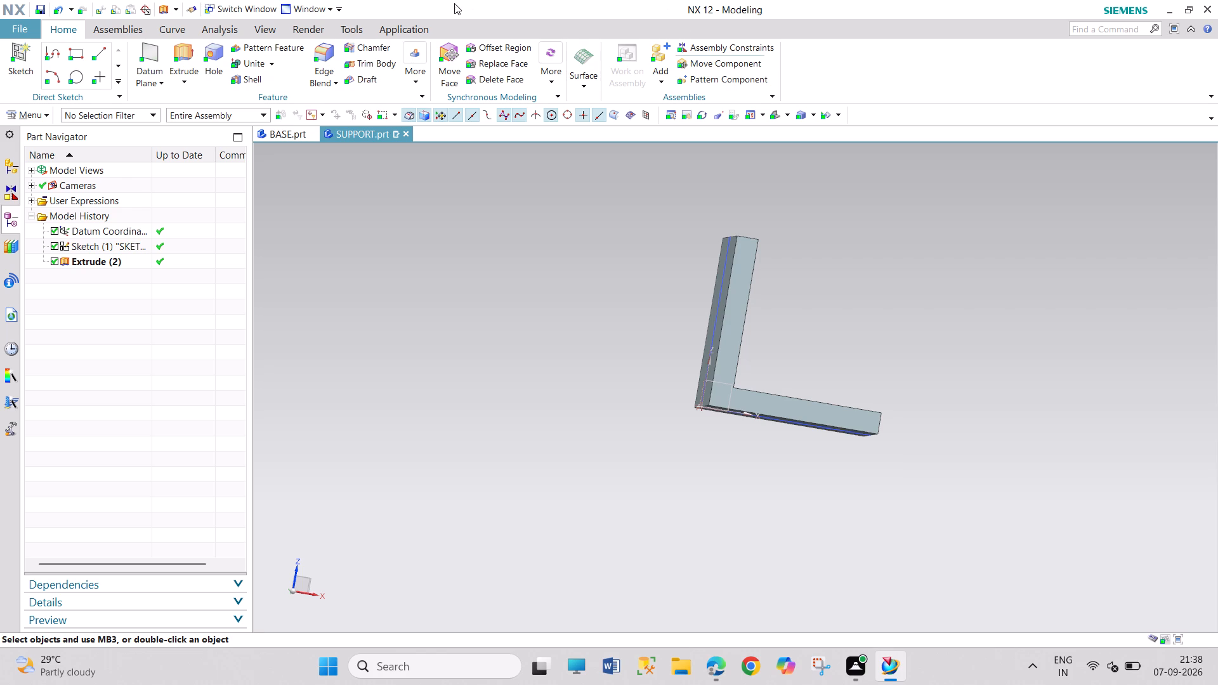
left_click(332, 49)
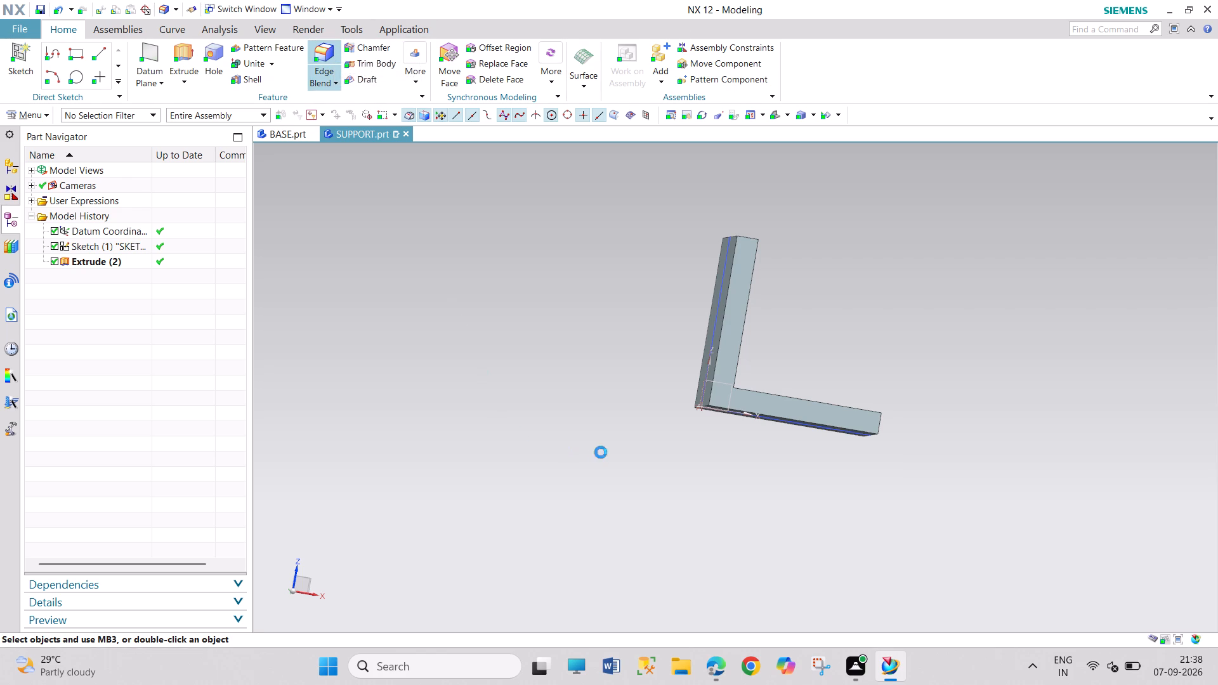
middle_click_drag(632, 457, 682, 444)
scroll(705, 390, "down", 2)
scroll(704, 391, "up", 8)
left_click_drag(704, 408, 700, 414)
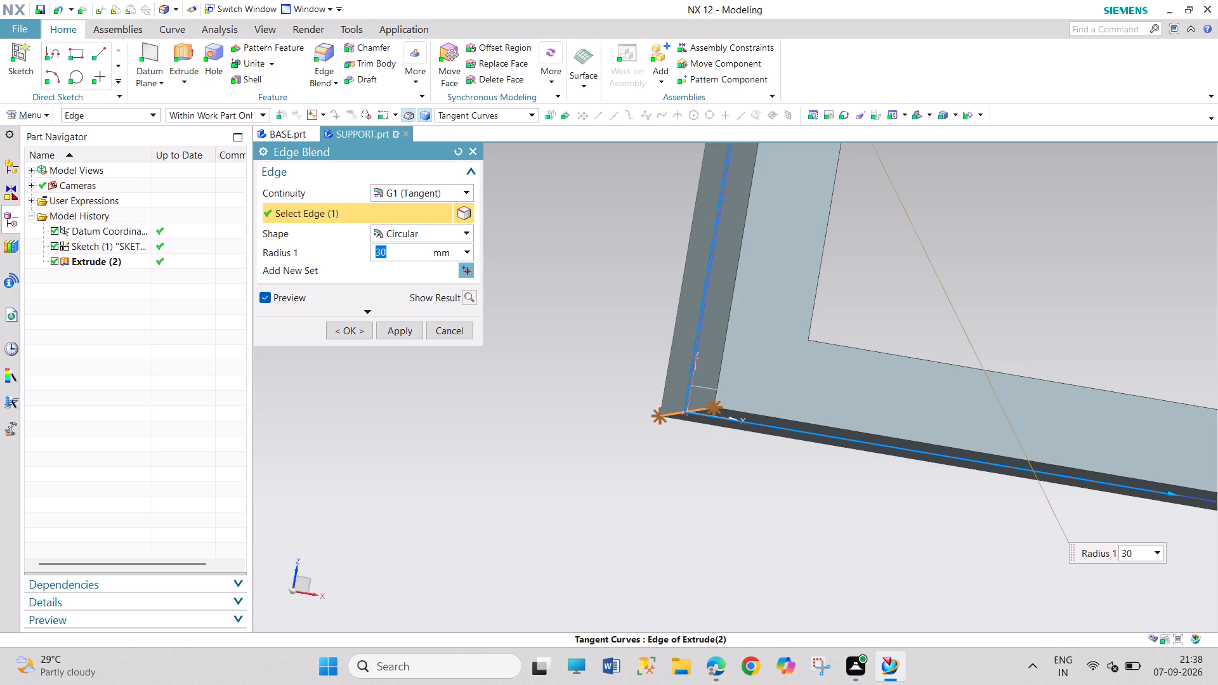
type("6.25")
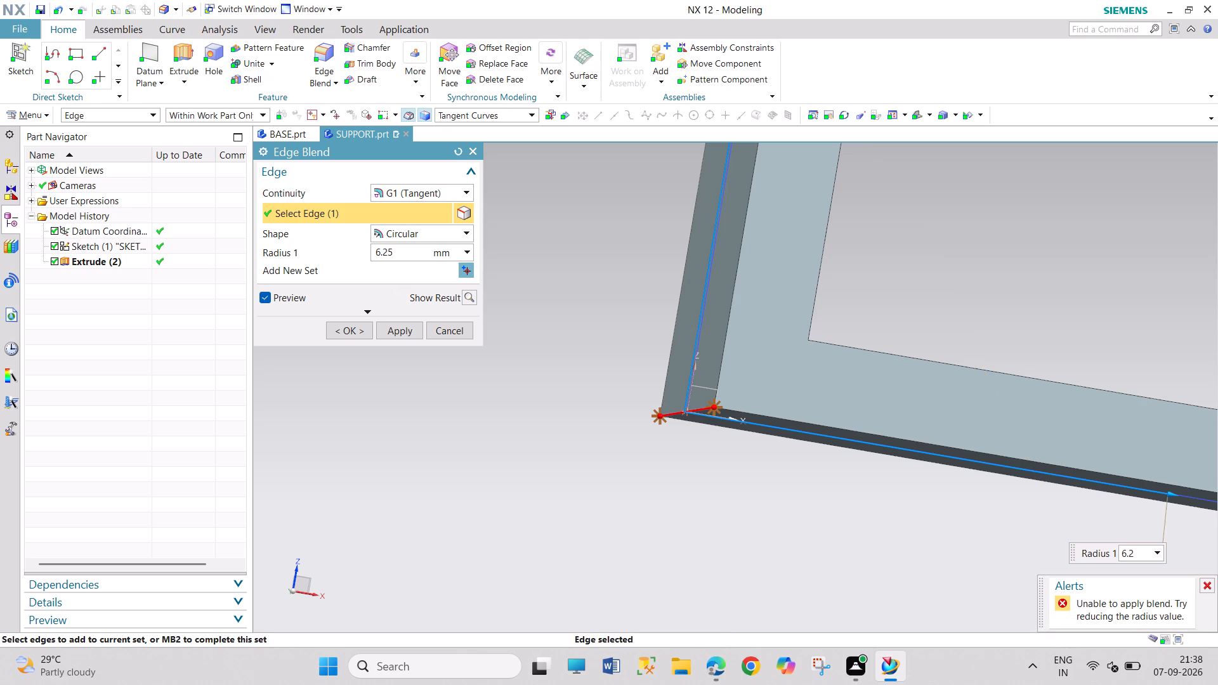
key("Return")
left_click(363, 330)
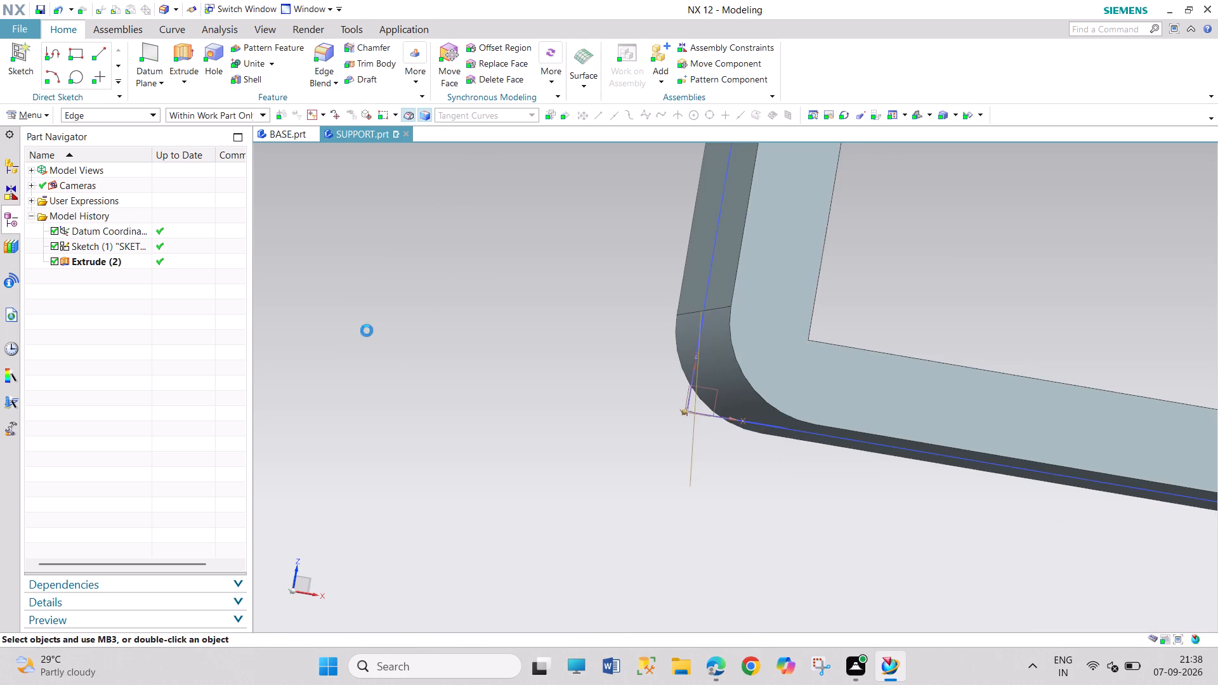
Create a new sketch on the inner face of the vertical leg.
middle_click_drag(475, 409, 421, 421)
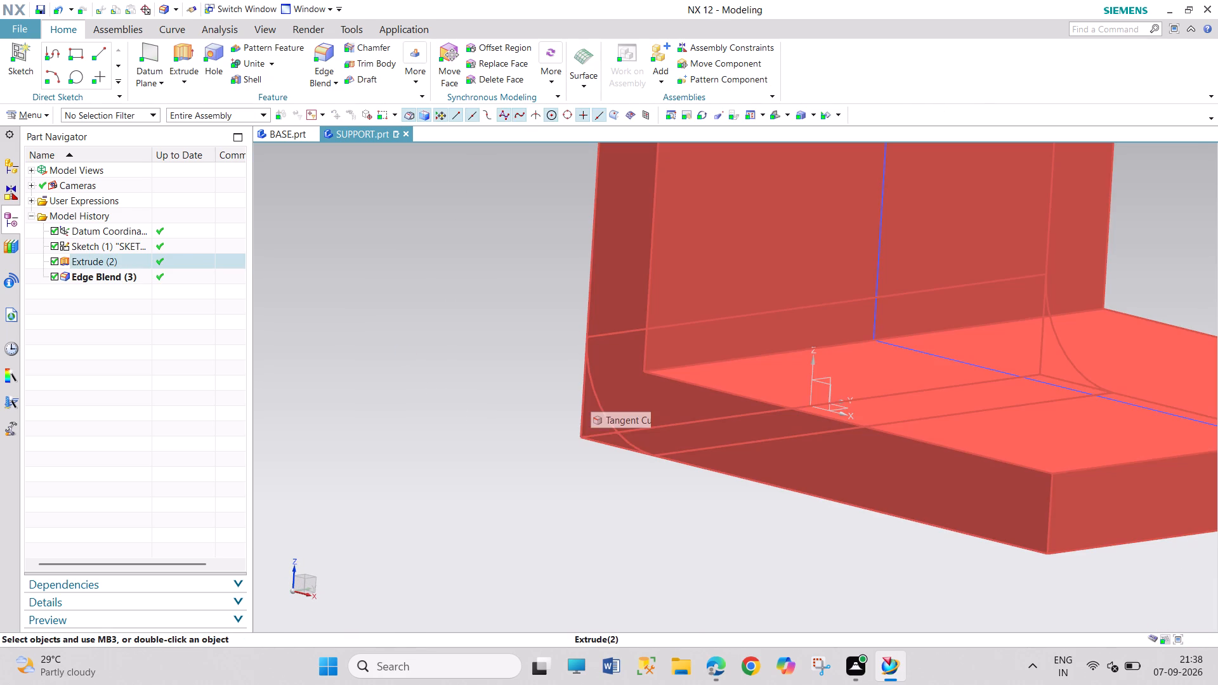
scroll(591, 395, "down", 3)
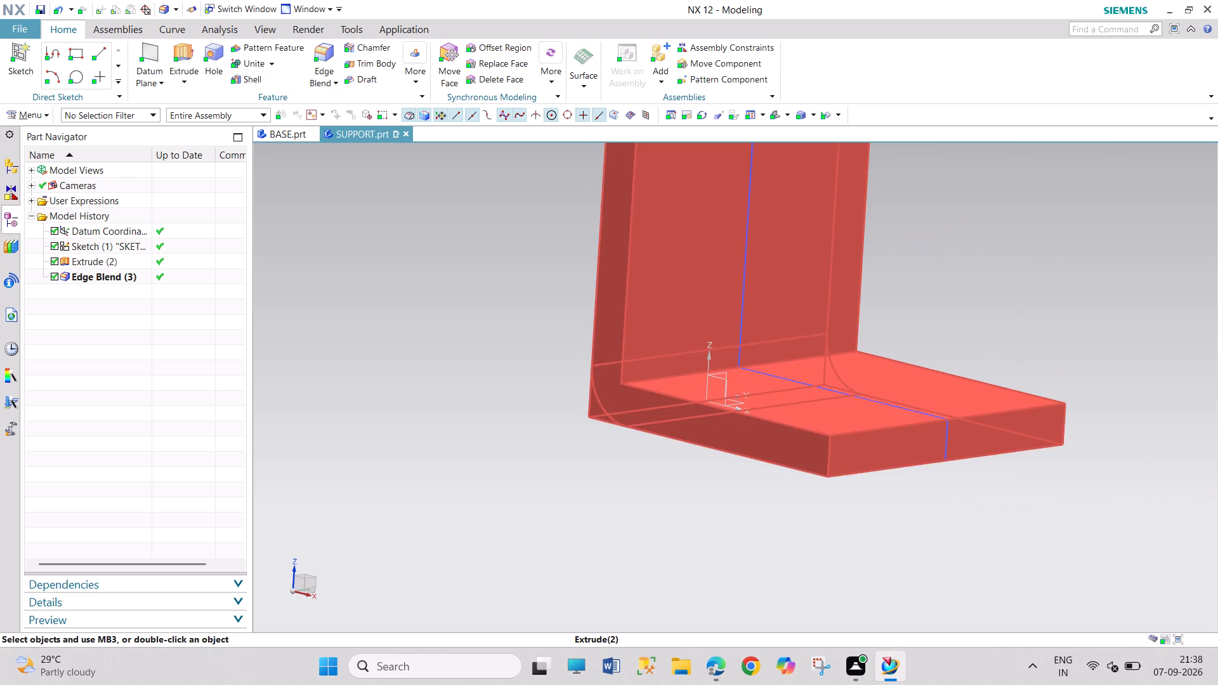
scroll(712, 382, "down", 3)
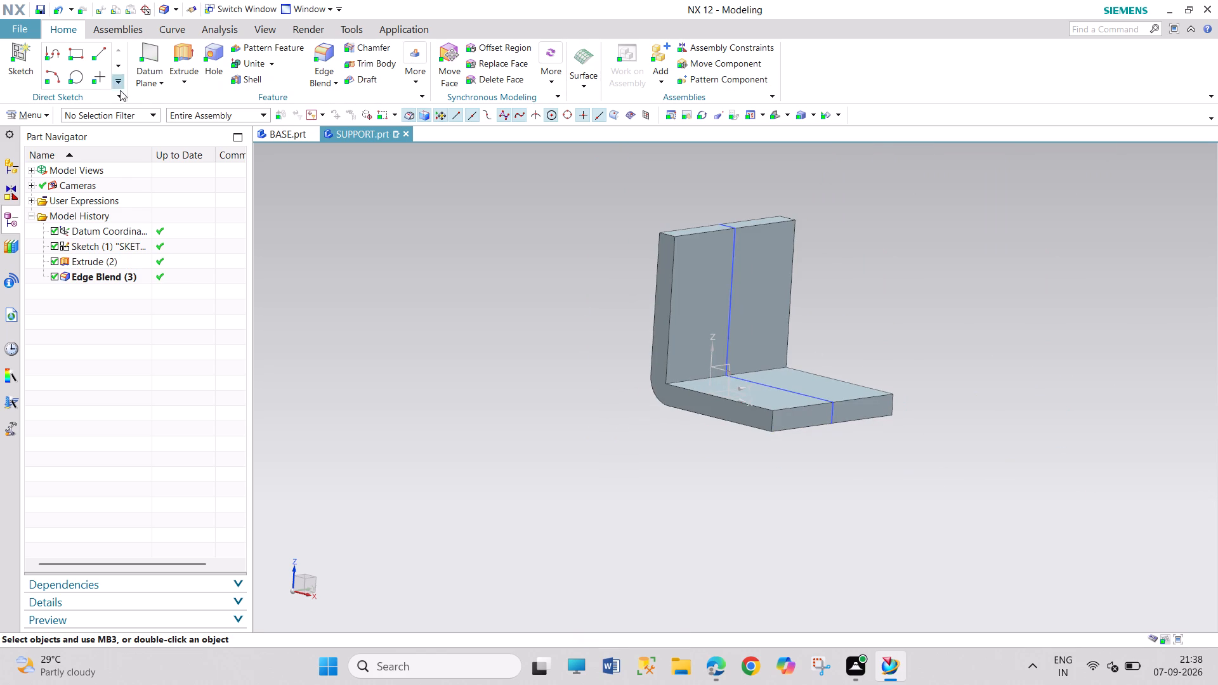
left_click(45, 116)
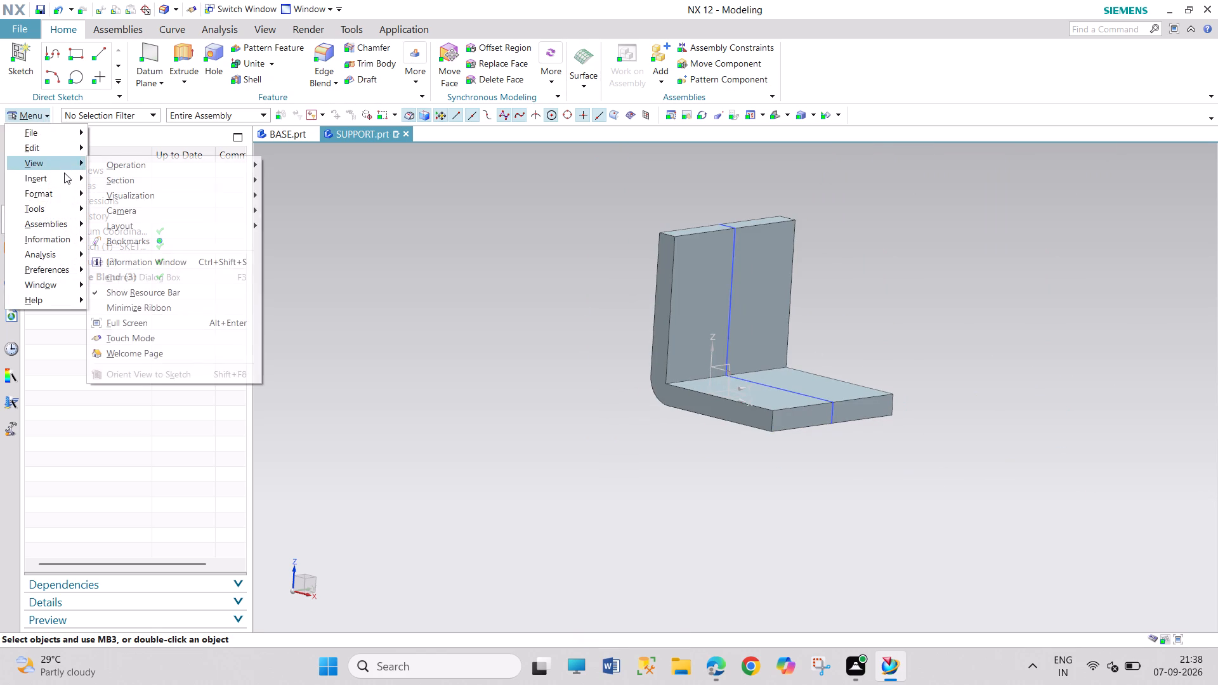
left_click(64, 173)
left_click_drag(134, 196, 142, 199)
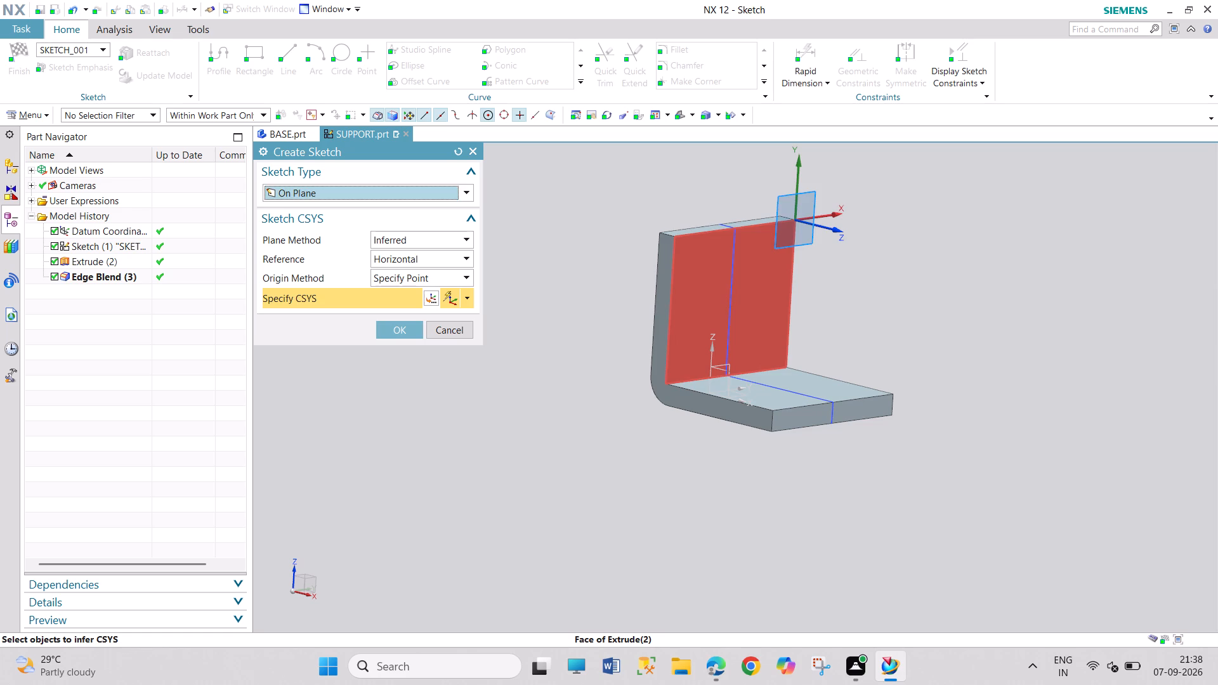
left_click(757, 294)
left_click(398, 327)
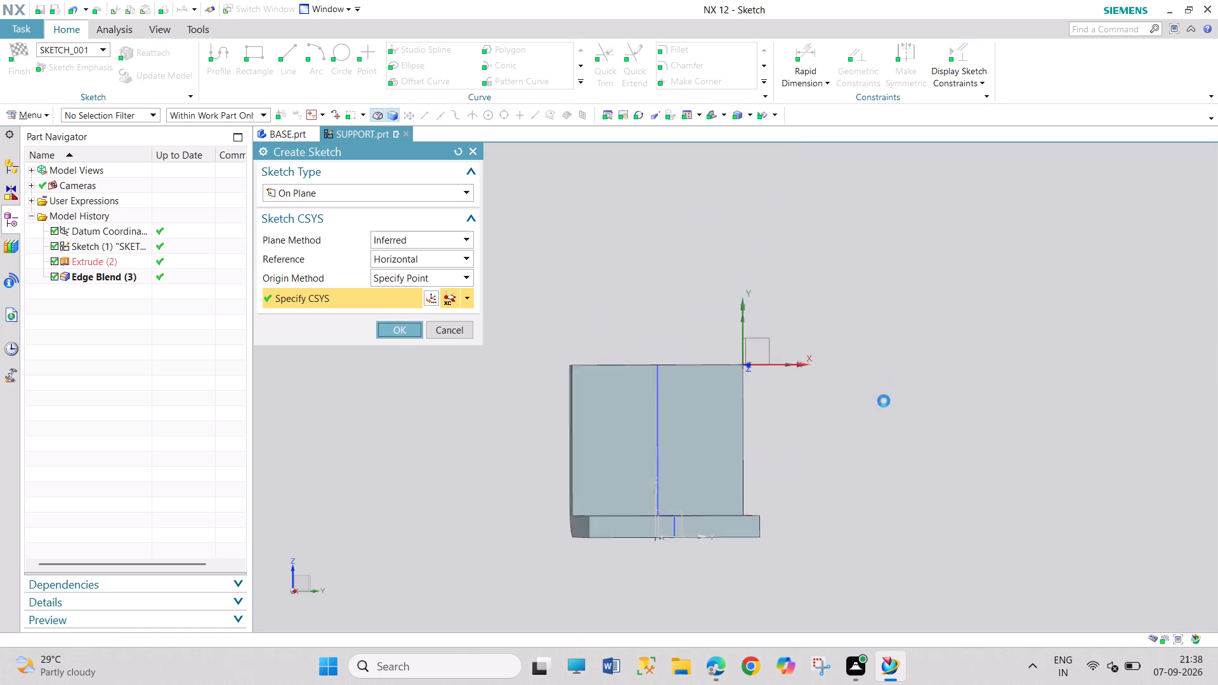
Draw a 10 mm diameter circle centred on the vertical midline in the upper half of the vertical leg's face.
scroll(683, 600, "up", 3)
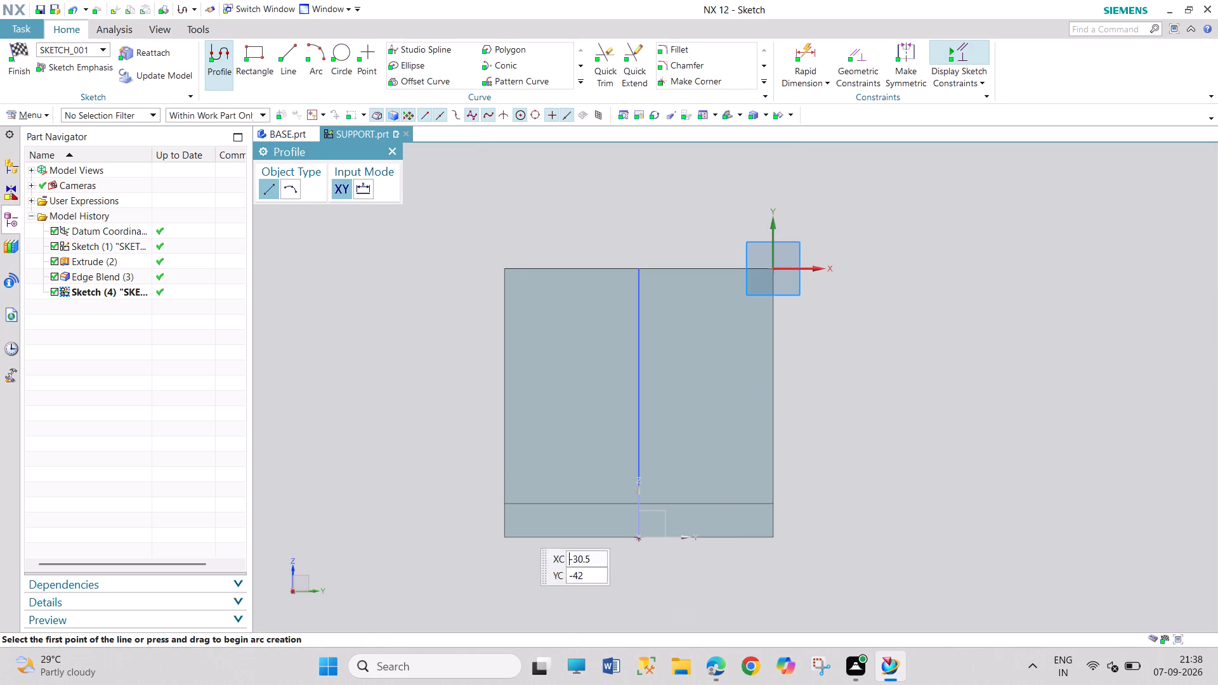
left_click(336, 52)
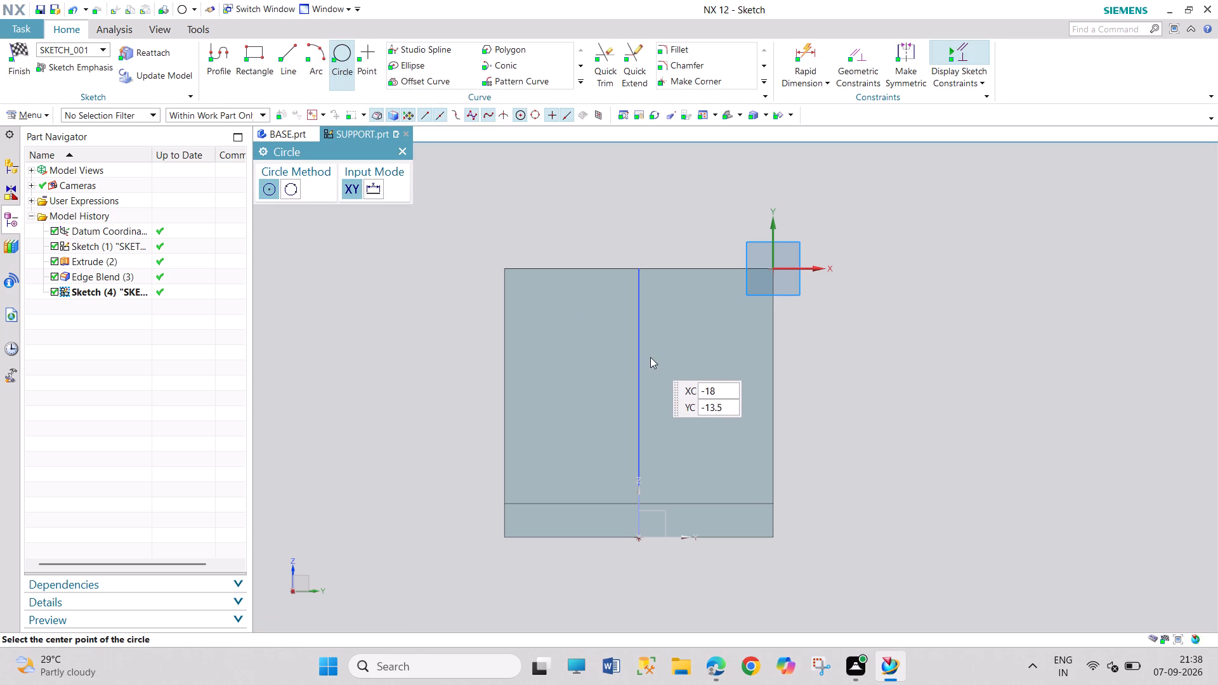
left_click(639, 342)
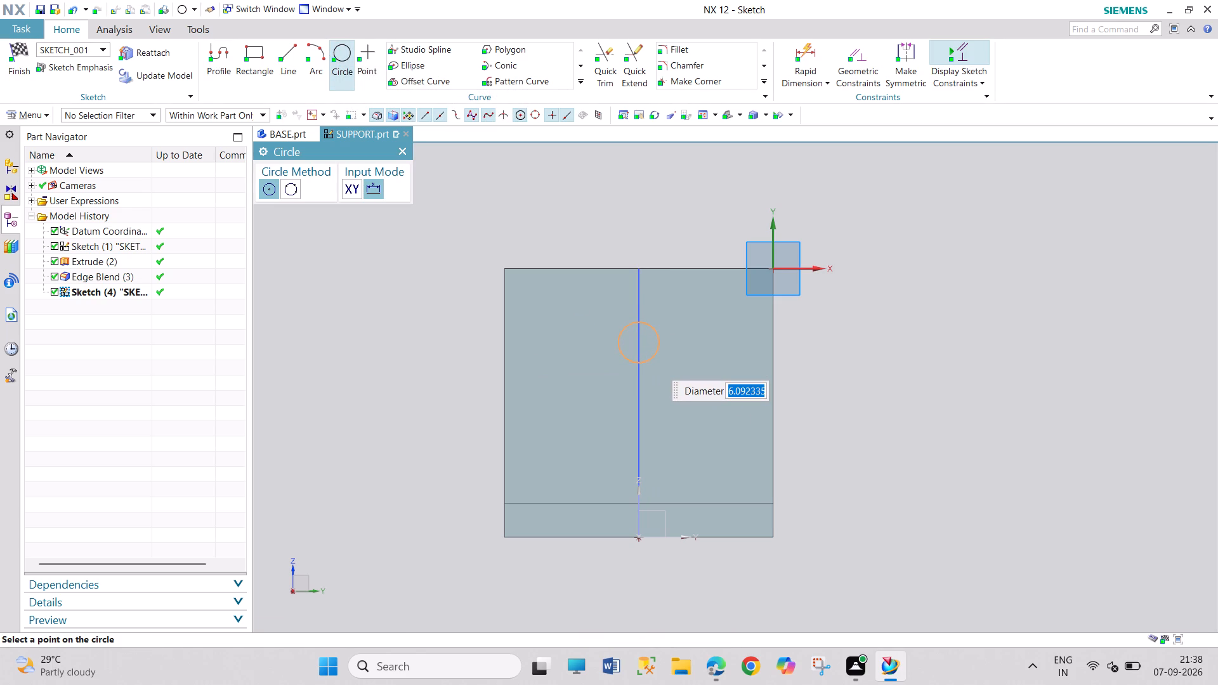
type("10")
key("Return")
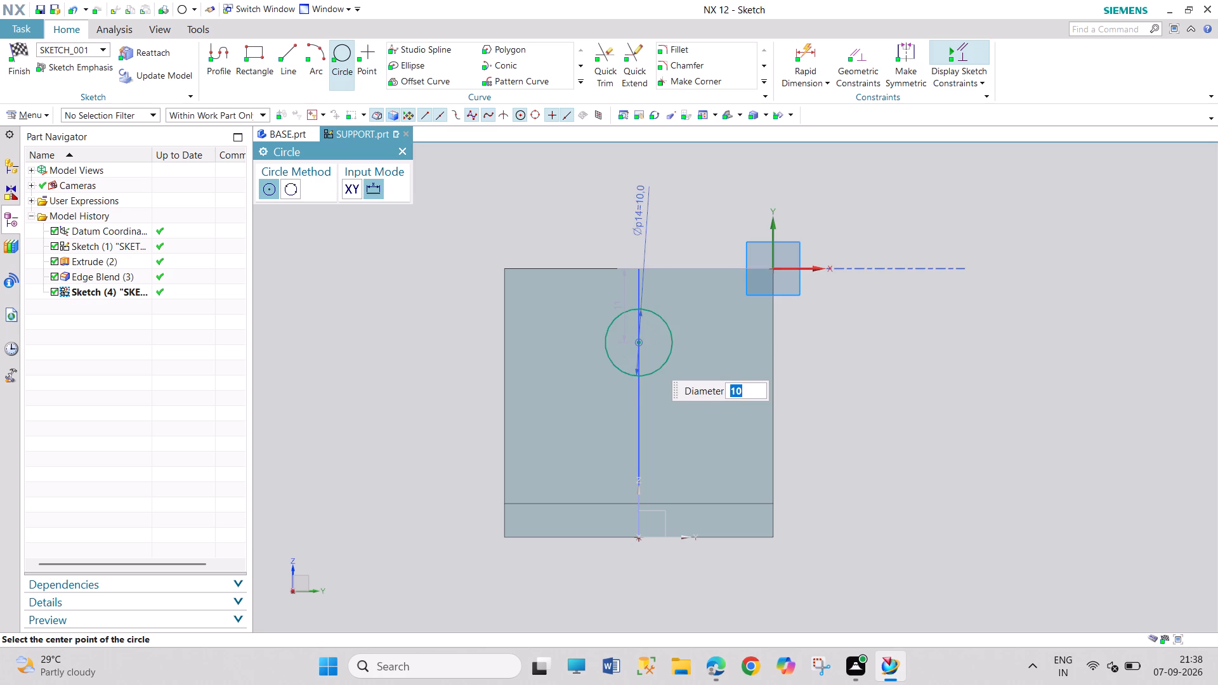
left_click(403, 150)
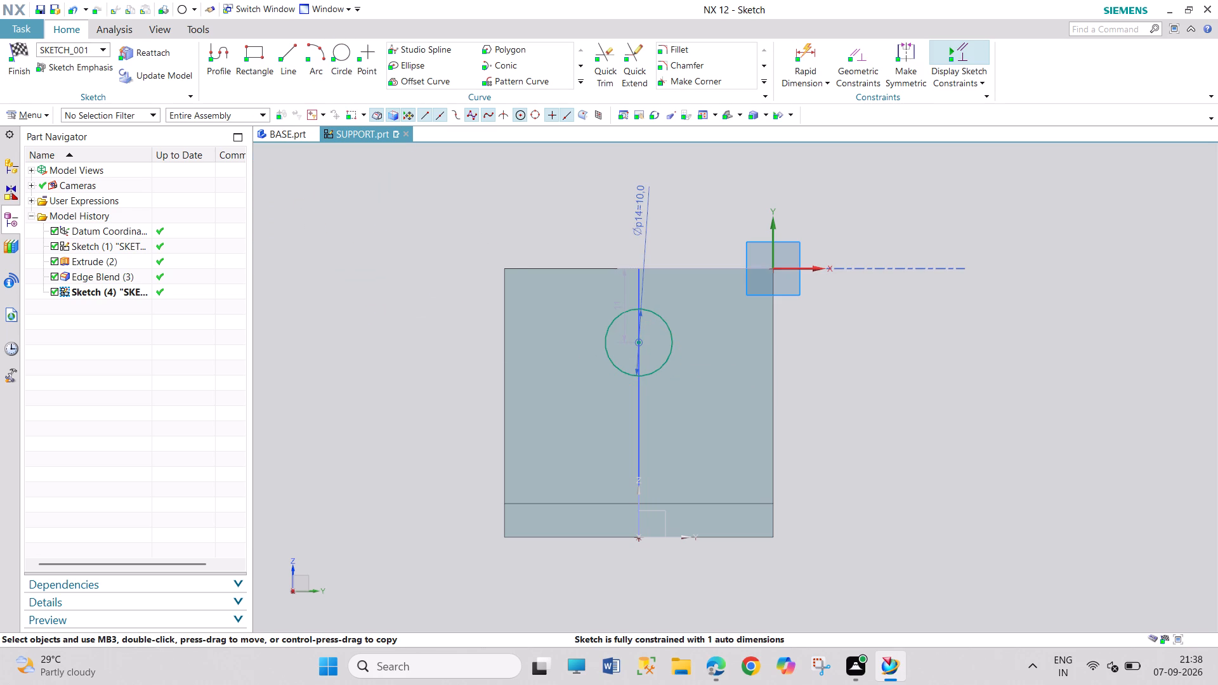
Set the circle centre's distance from the vertical leg's upper edge to 15 mm and finish the sketch.
left_click_drag(624, 295, 591, 300)
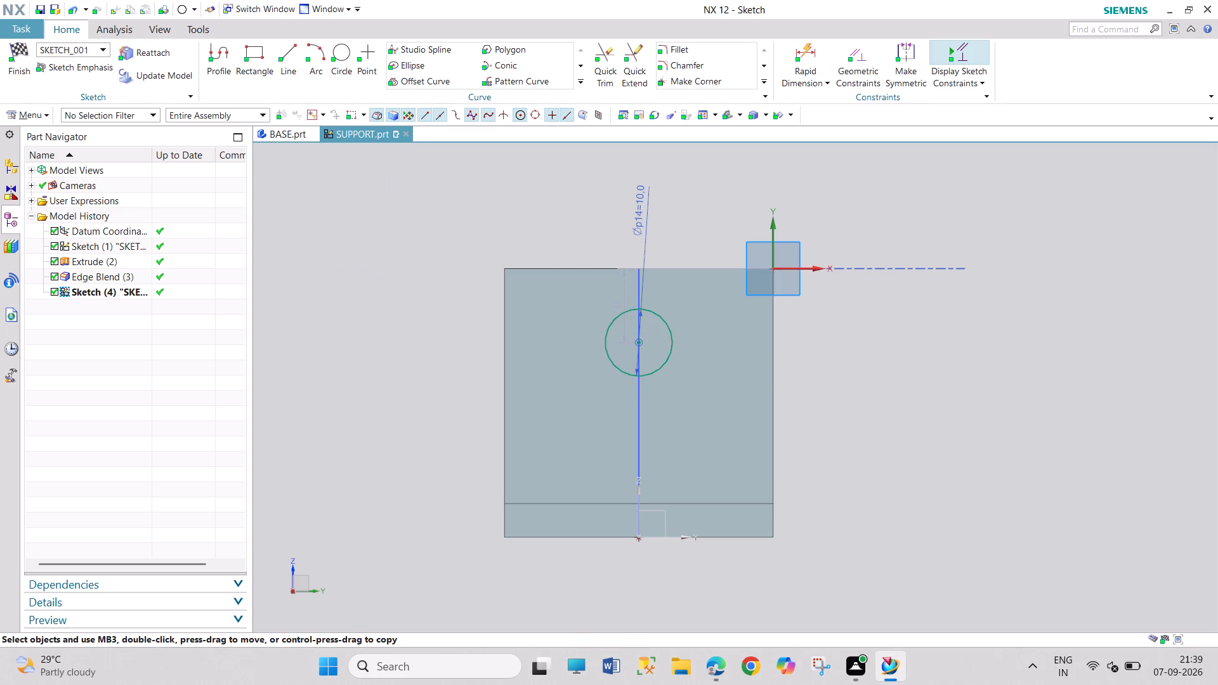
left_click_drag(591, 300, 431, 304)
double_click(431, 305)
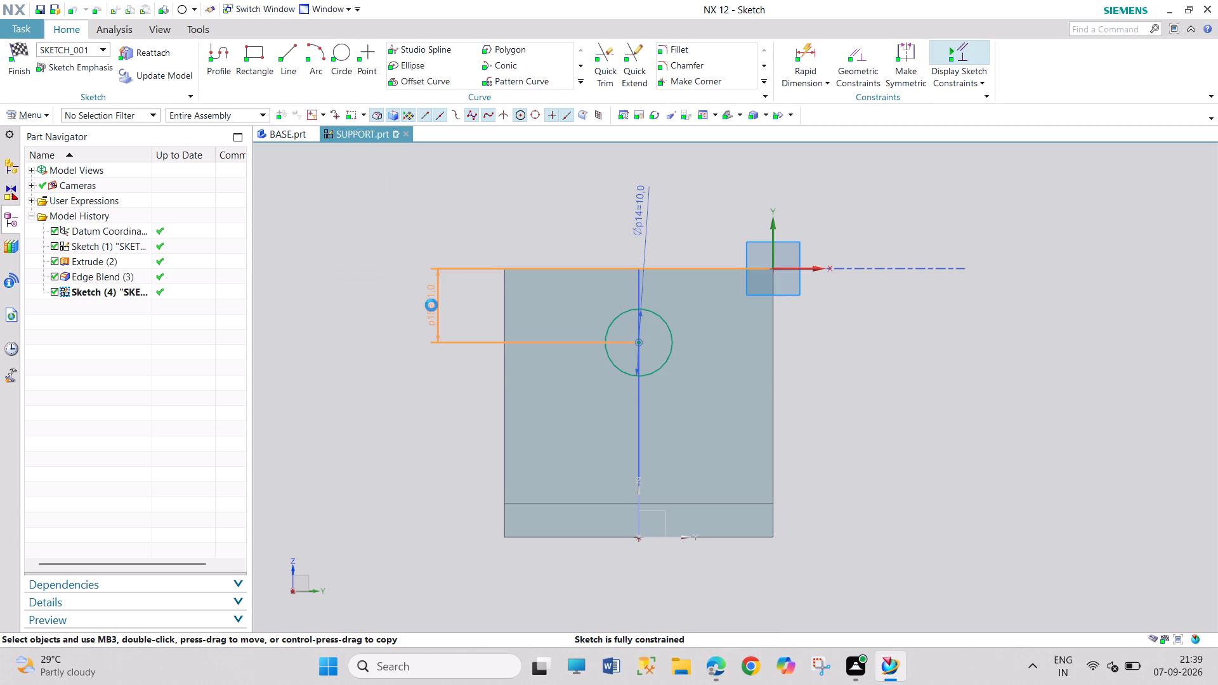
type("15")
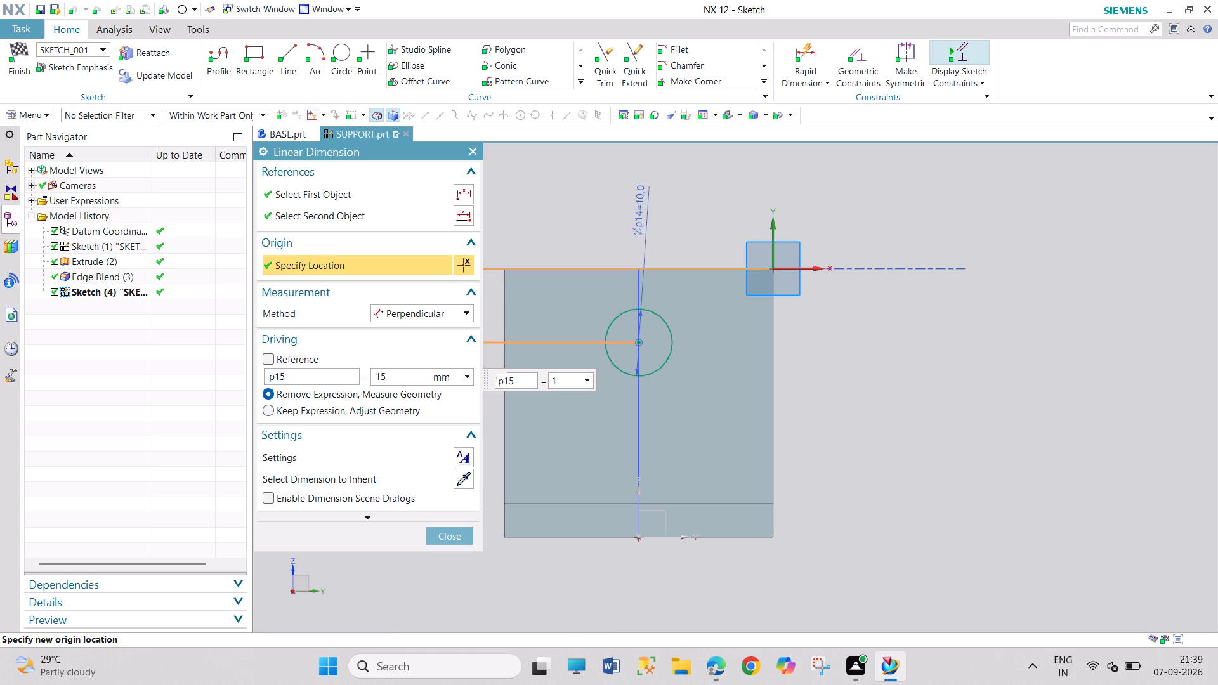
key("Return")
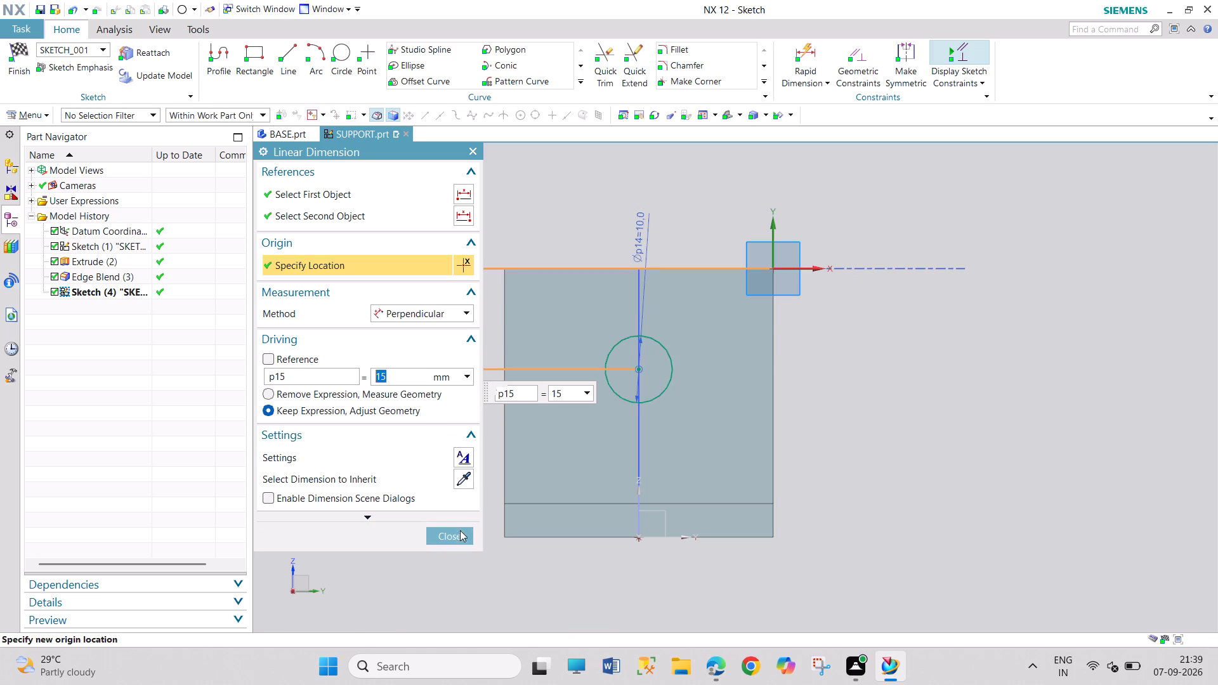
left_click(457, 534)
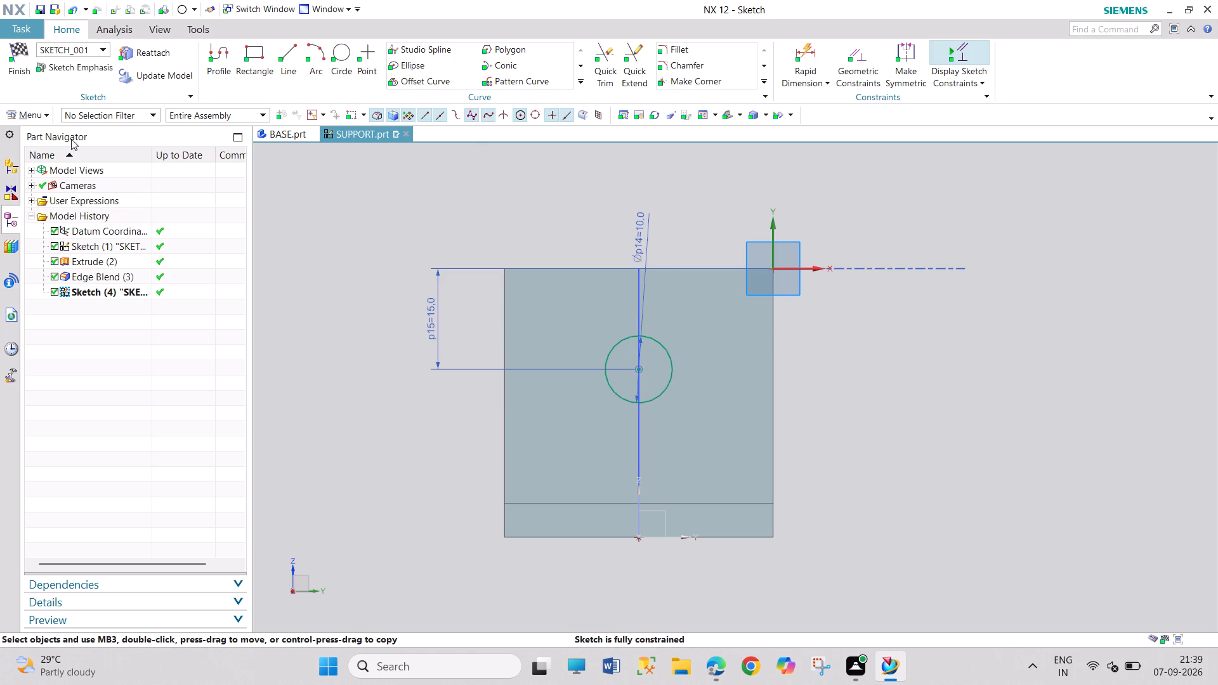
left_click(11, 70)
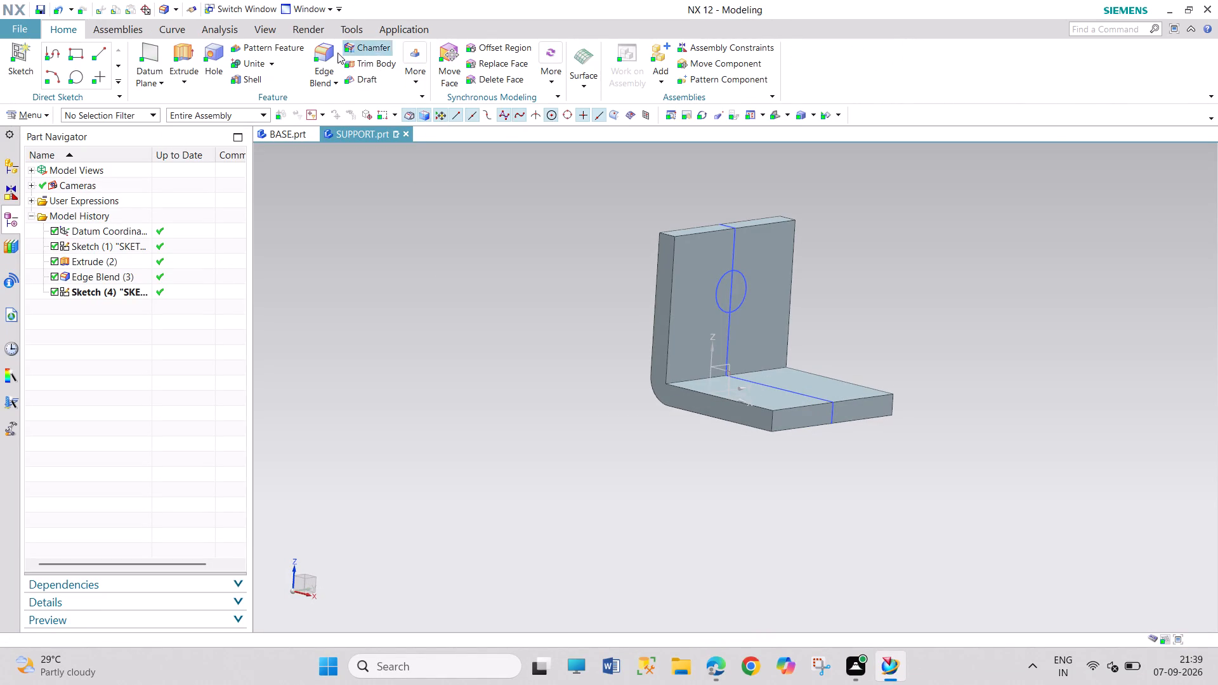
Extrude the 10 mm circle 20 mm in the reversed direction through the vertical leg, with Boolean set to Subtract.
left_click(185, 49)
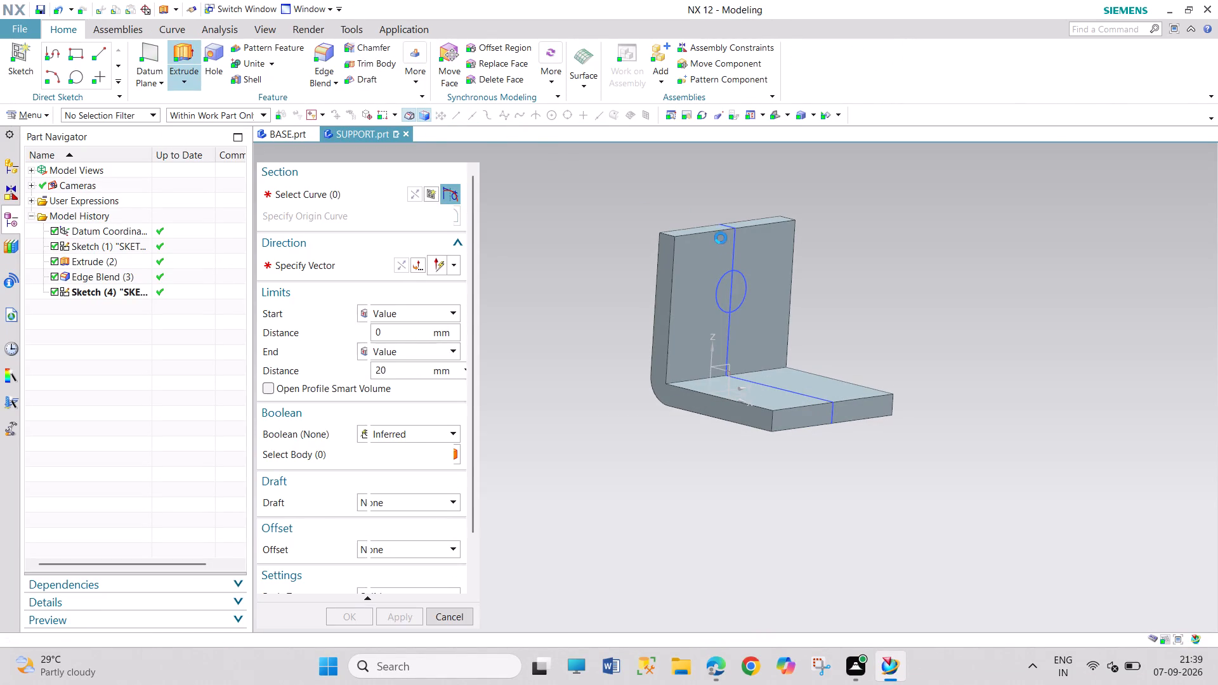
left_click(745, 280)
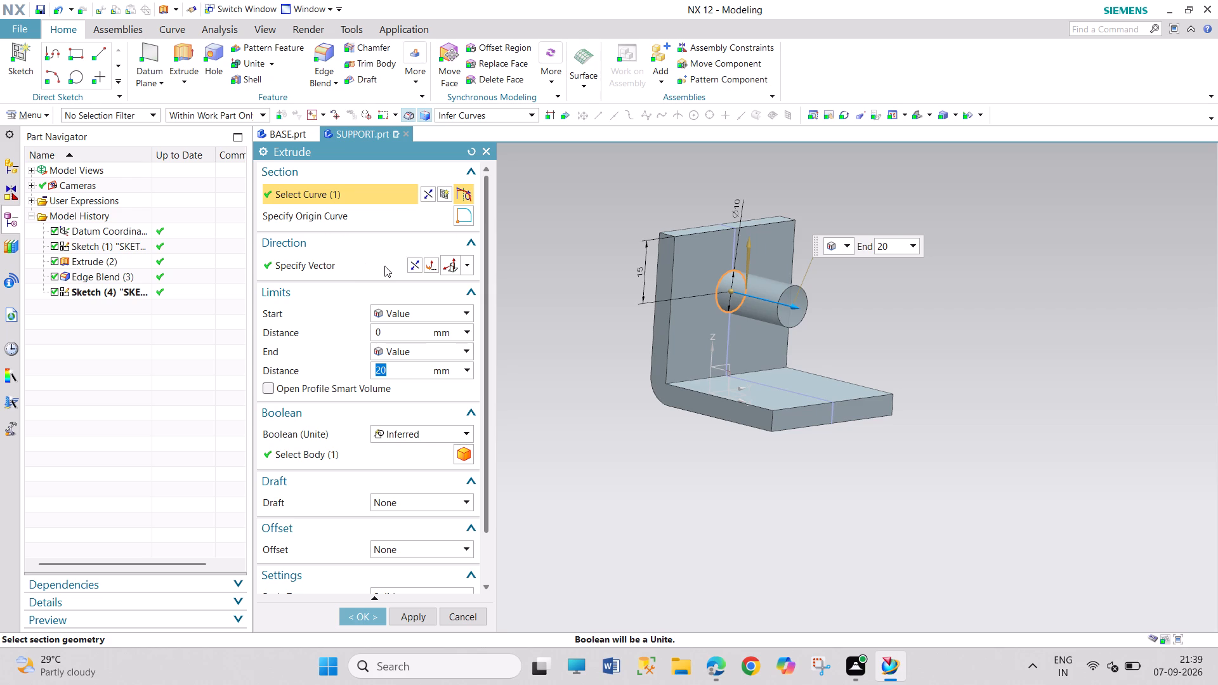
left_click(410, 263)
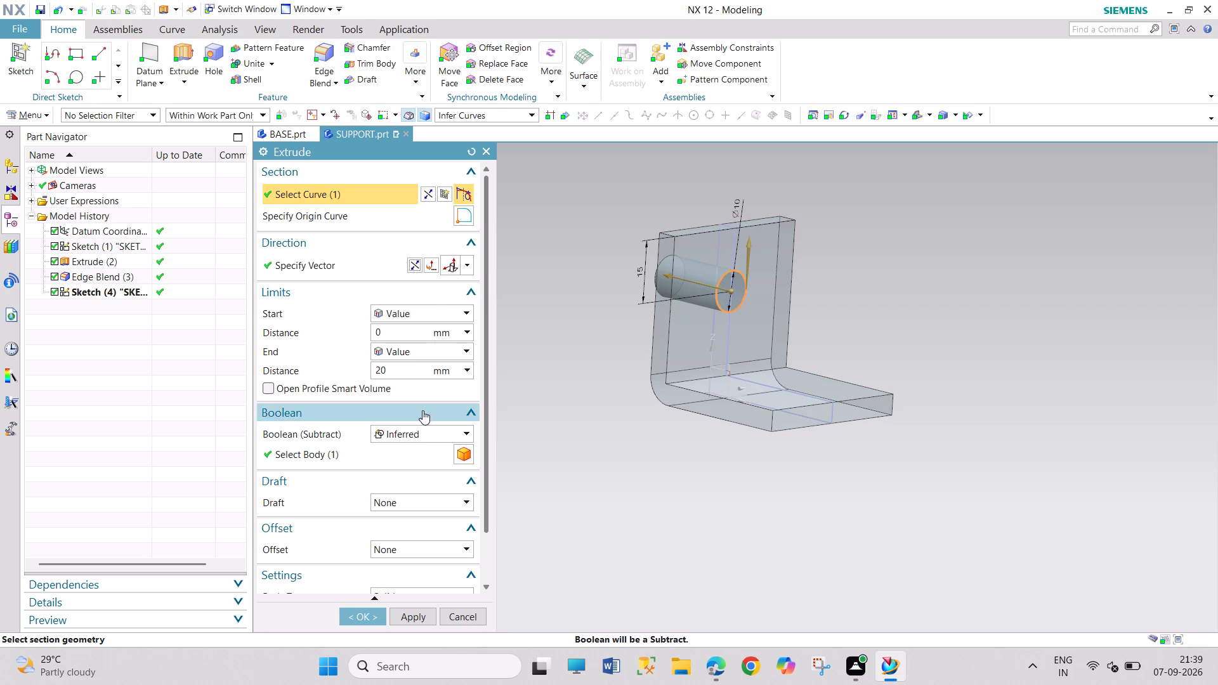
left_click(433, 428)
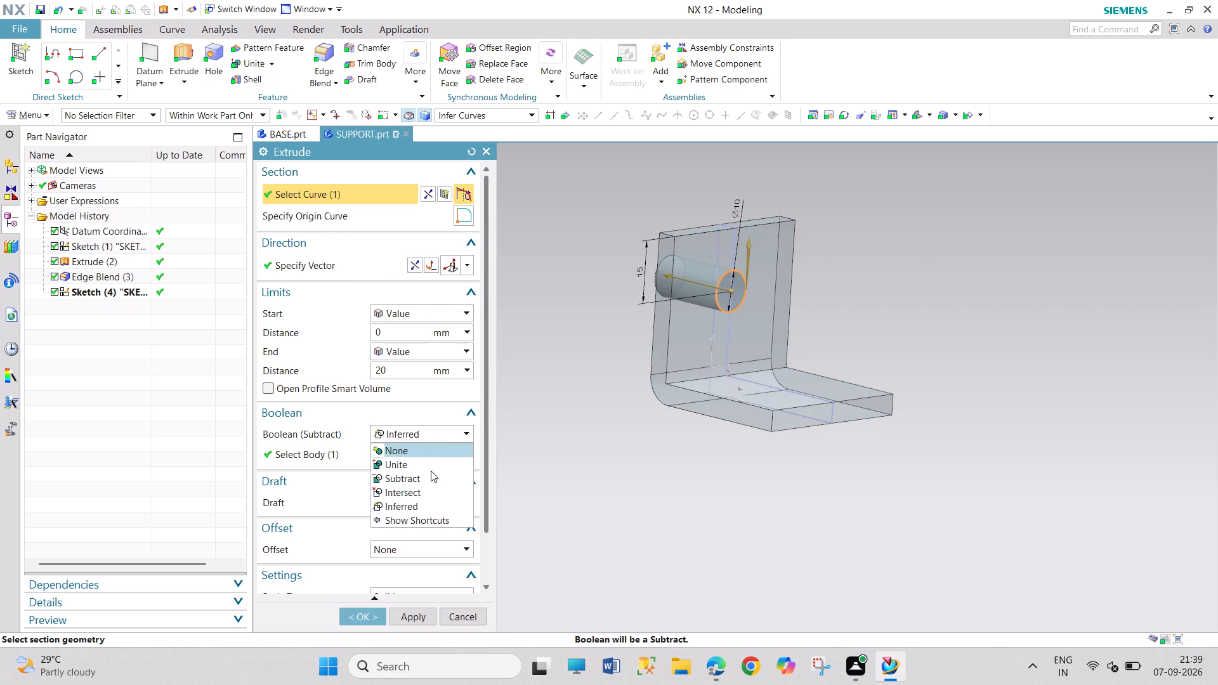
left_click(431, 476)
left_click(376, 618)
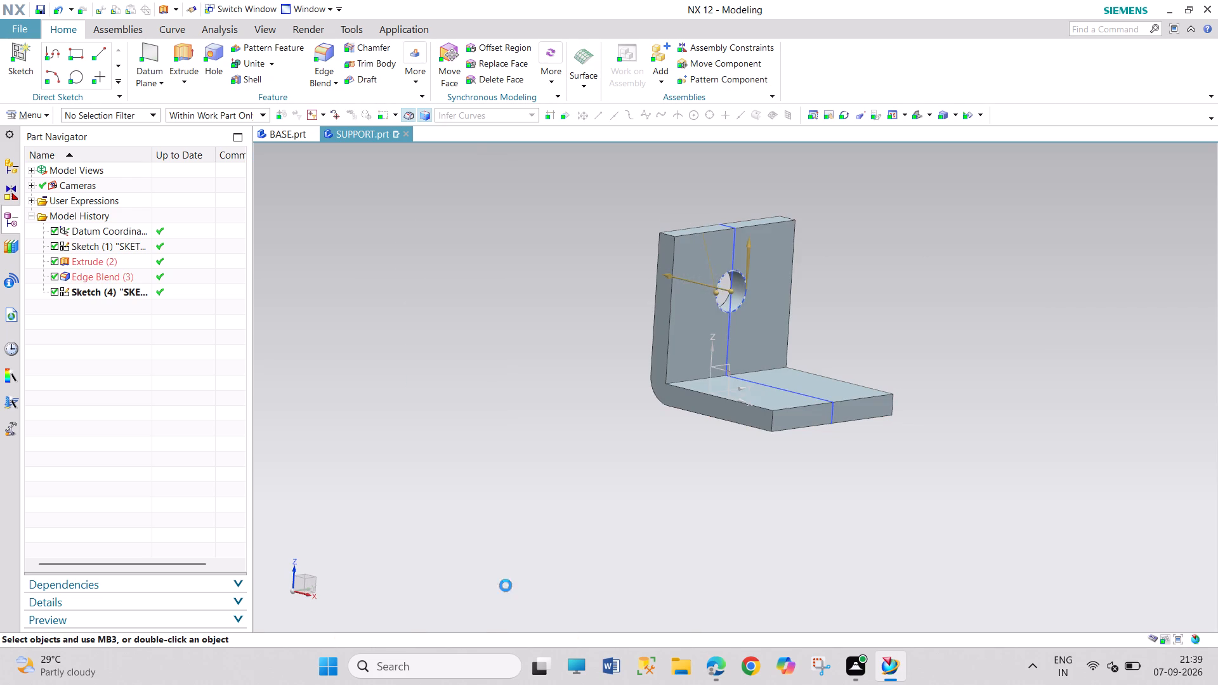
Create a new sketch on the upper face of the horizontal leg.
left_click(39, 113)
left_click(57, 175)
left_click(105, 195)
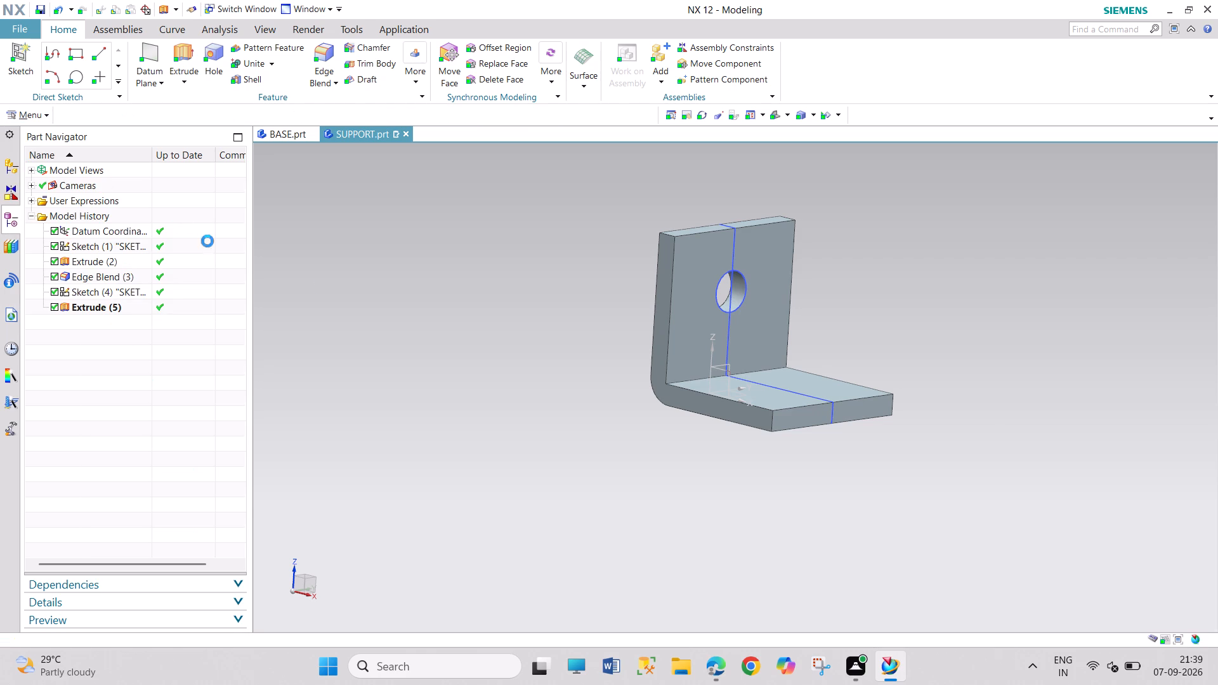
left_click(758, 395)
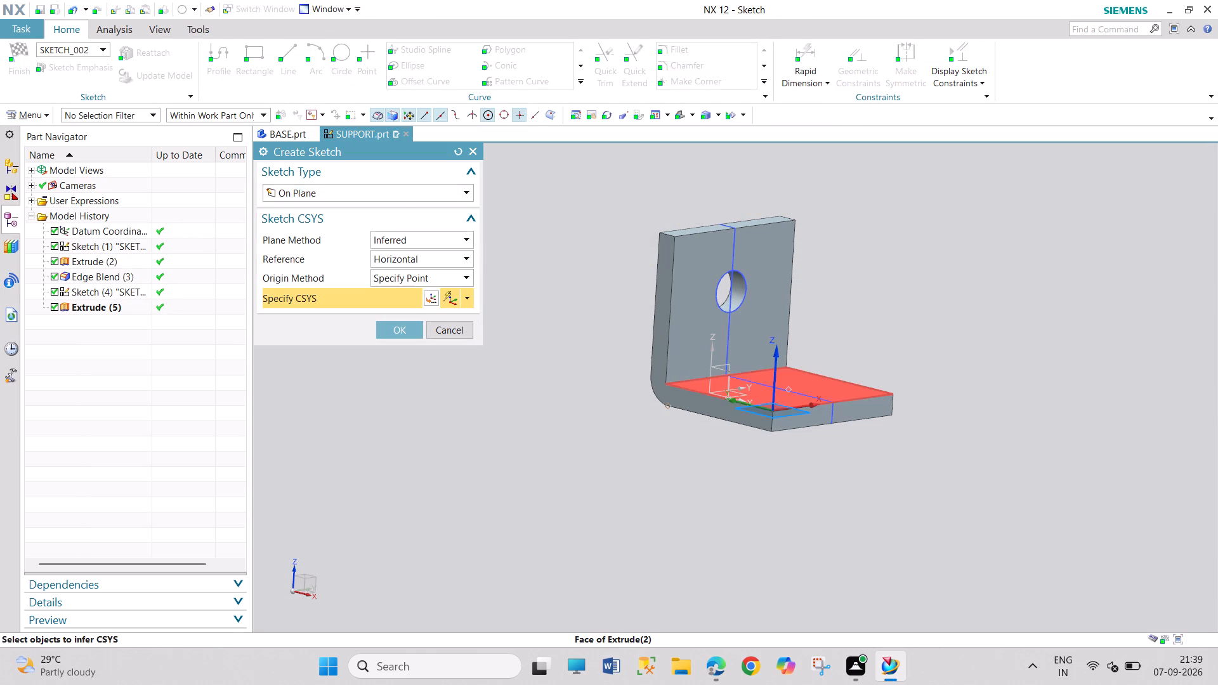
left_click(391, 327)
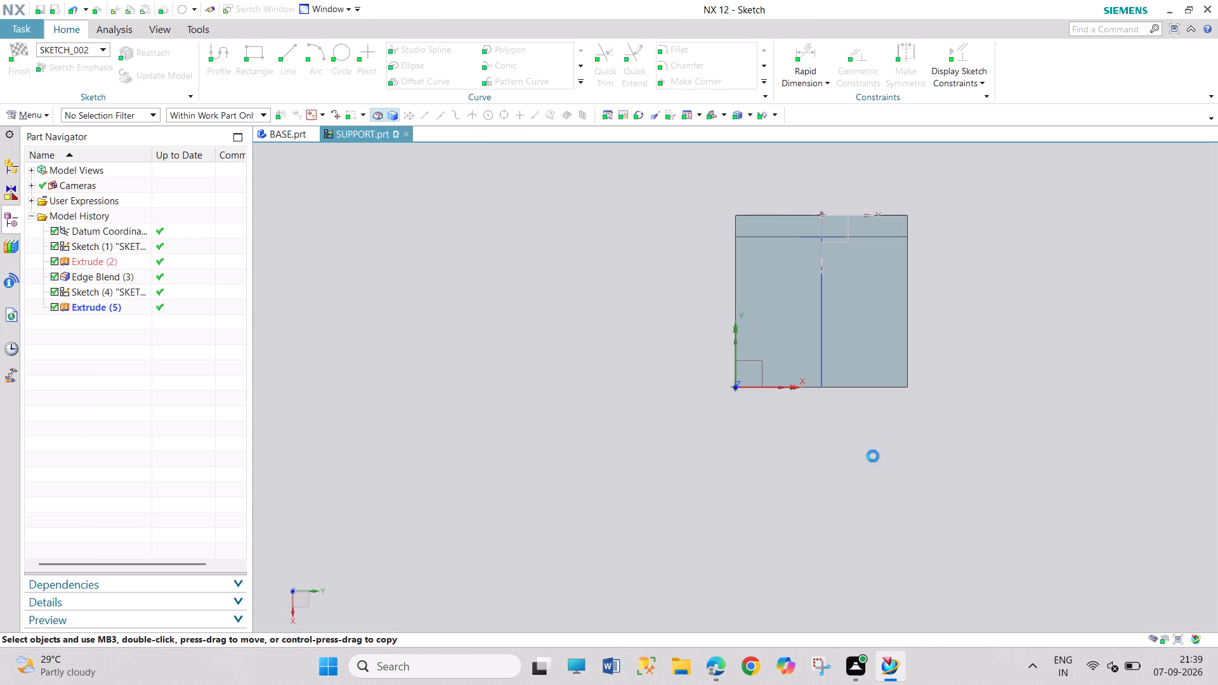
Draw two 5 mm diameter circles level with each other, one on each side of the horizontal leg's midline.
scroll(974, 336, "up", 2)
scroll(929, 254, "down", 2)
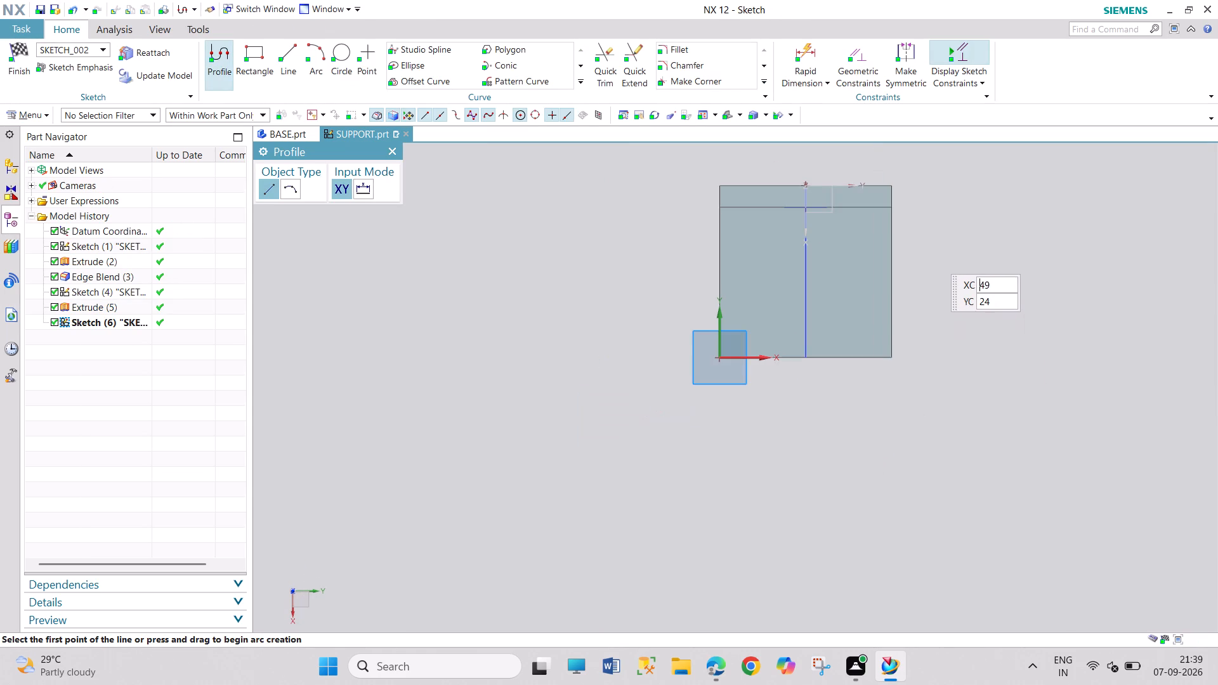
scroll(999, 174, "up", 1)
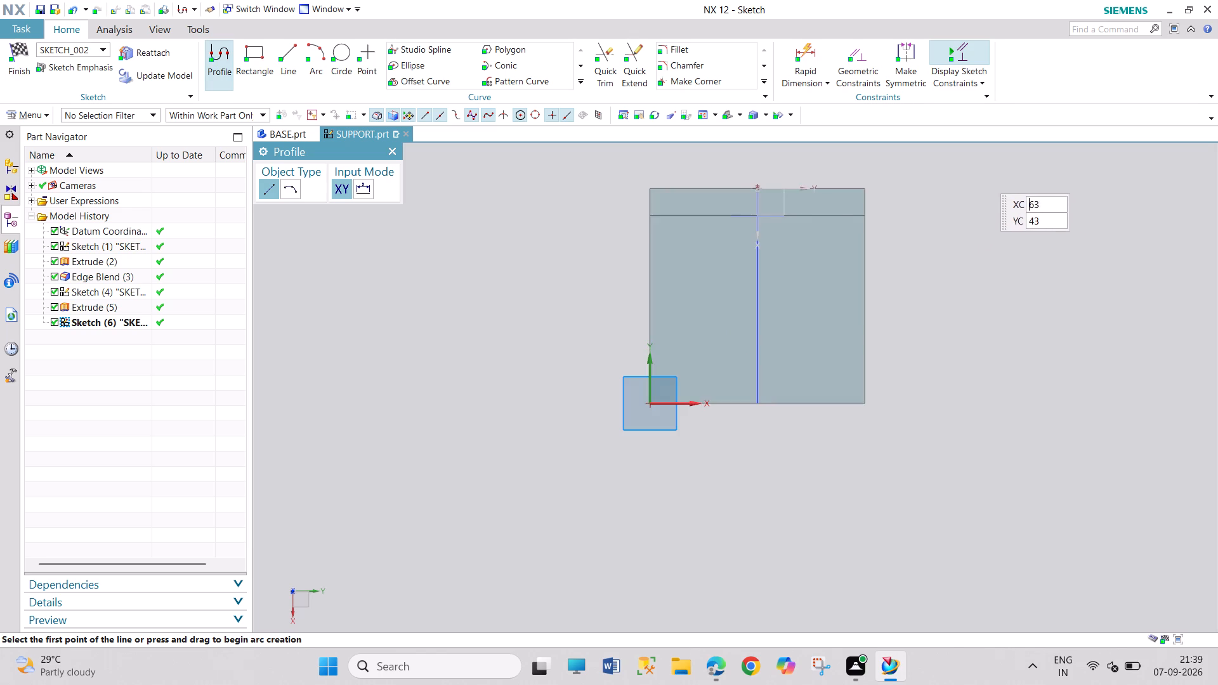
scroll(960, 172, "up", 1)
left_click(345, 52)
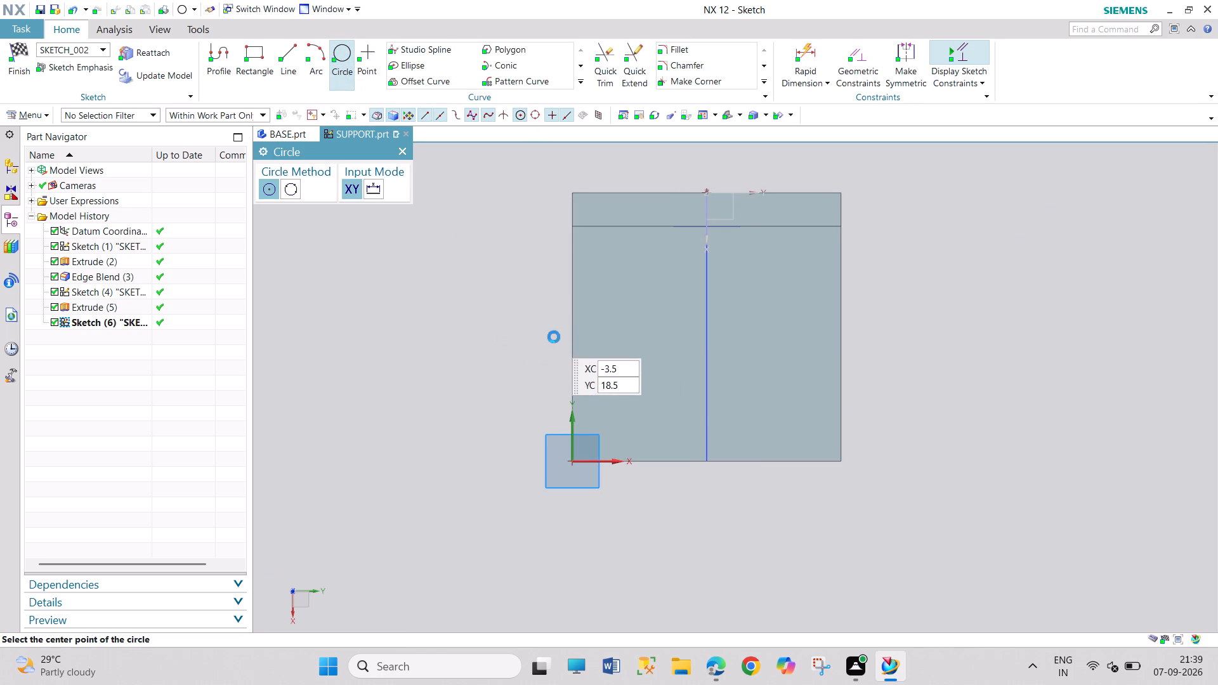
left_click(645, 362)
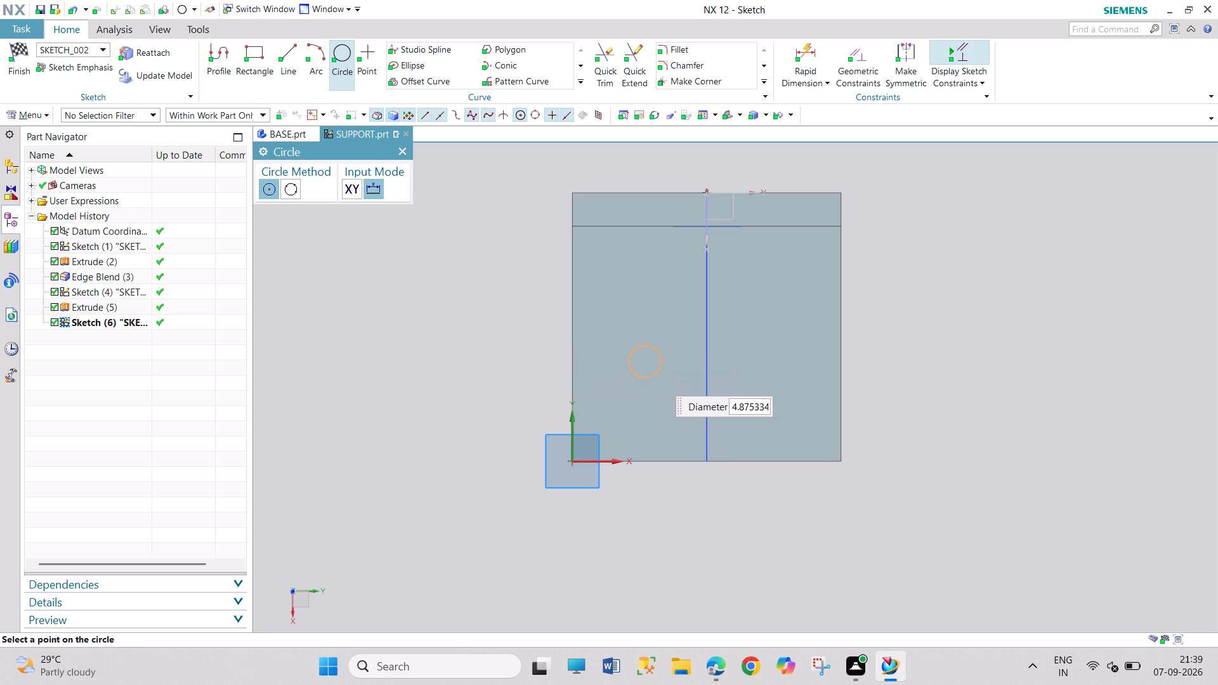
key("5")
key("Return")
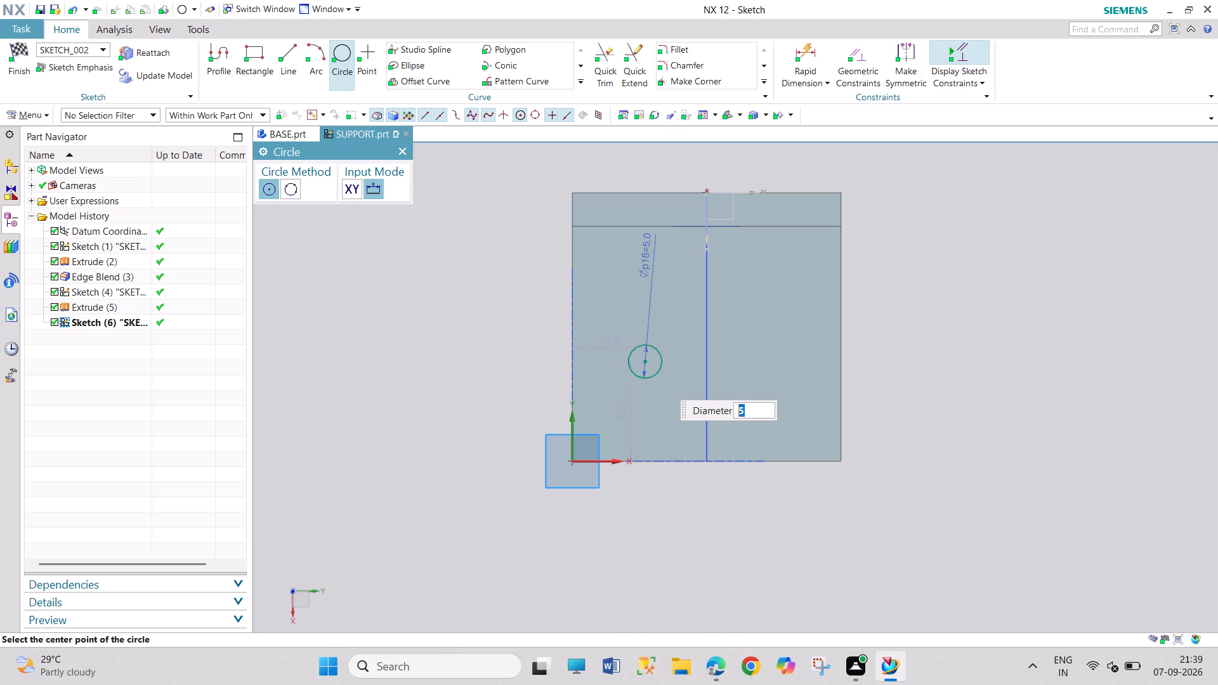
left_click(789, 362)
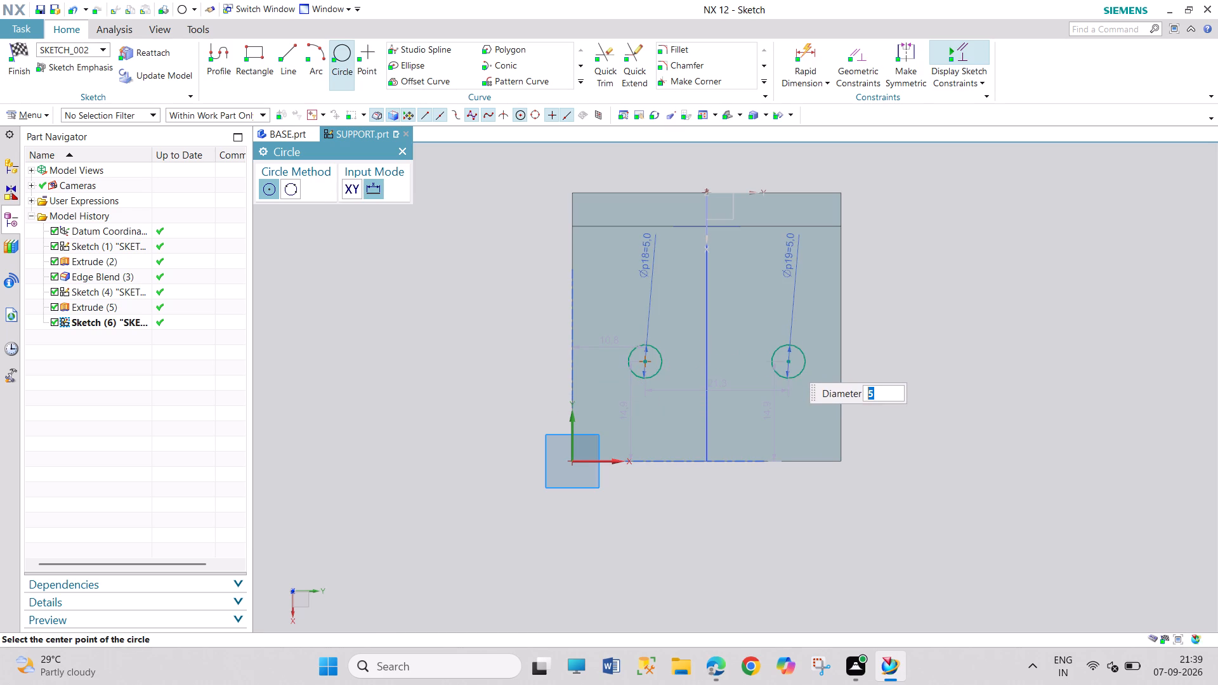
left_click(405, 152)
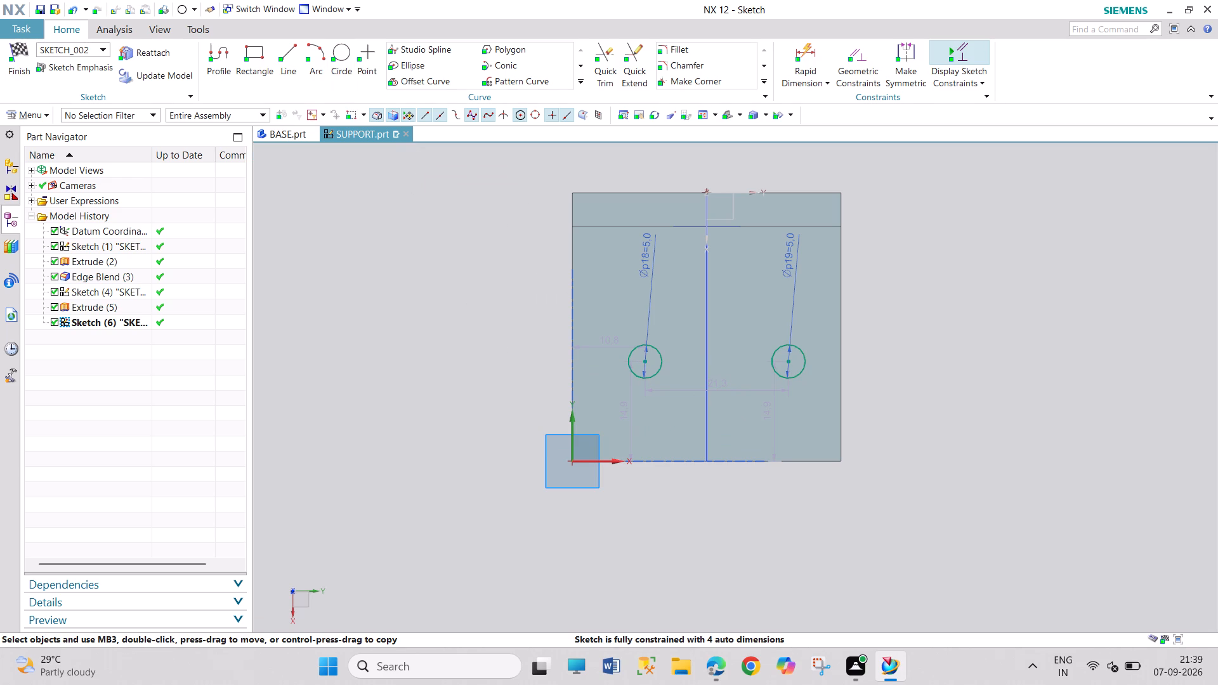
Constrain the centres of the two 5 mm circles to be horizontally aligned.
left_click_drag(764, 414, 937, 405)
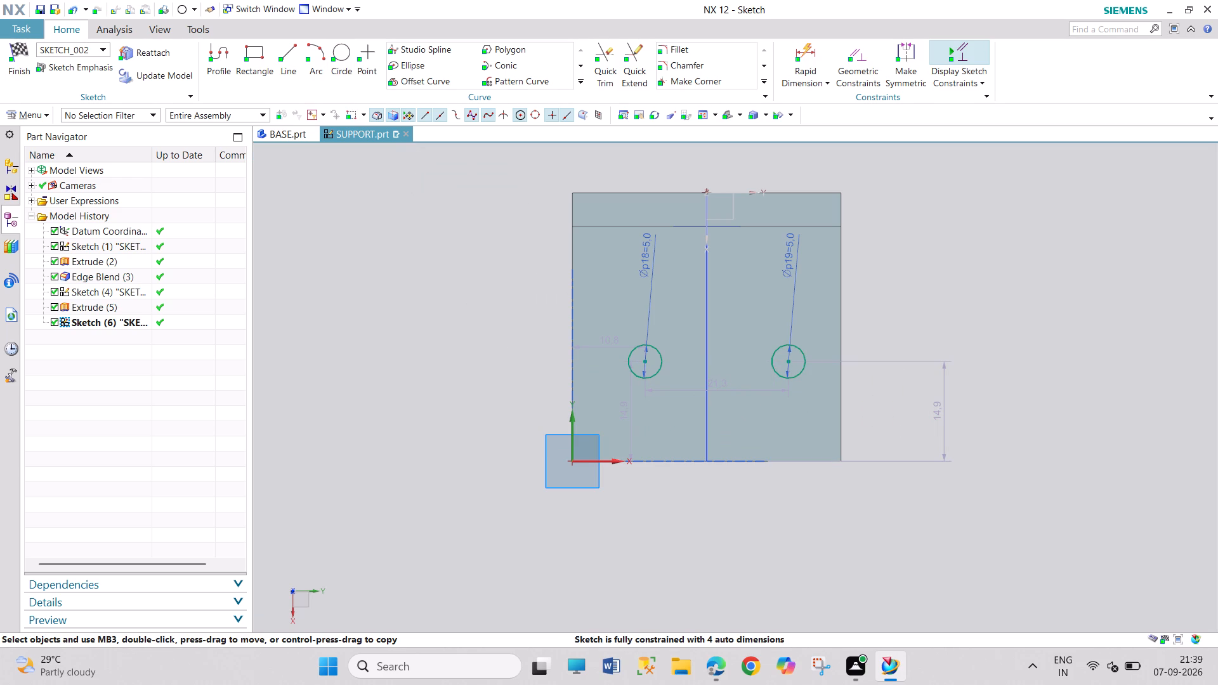
left_click_drag(627, 412, 475, 403)
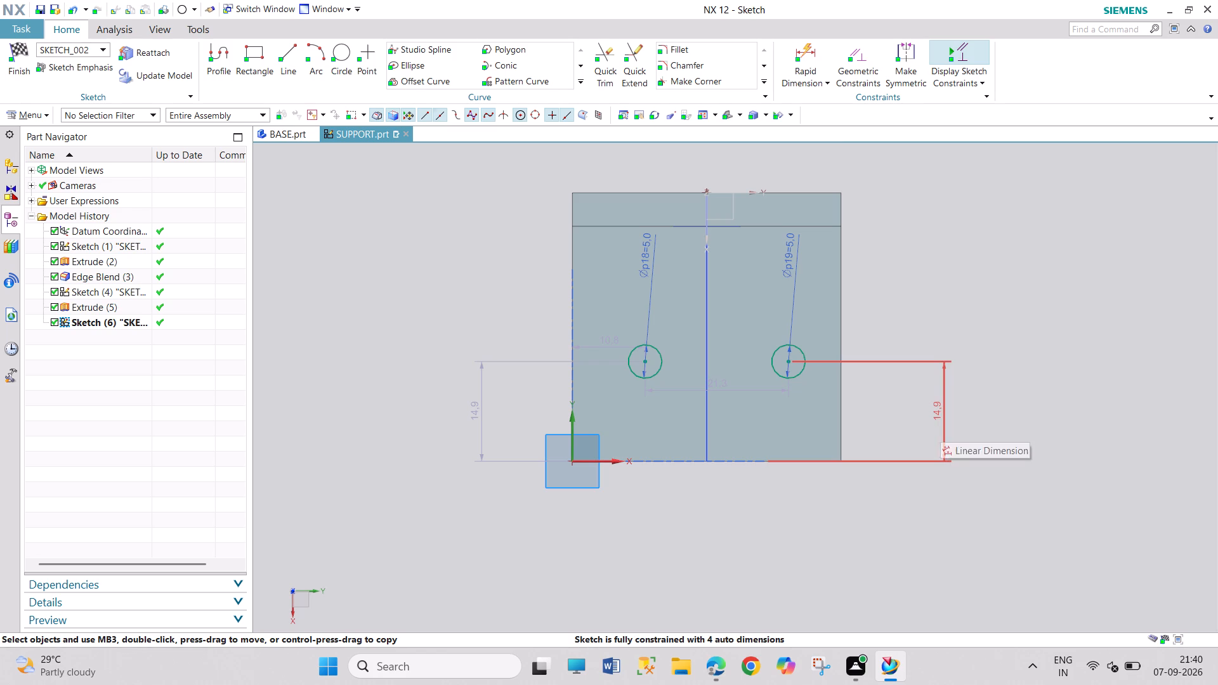
left_click(862, 55)
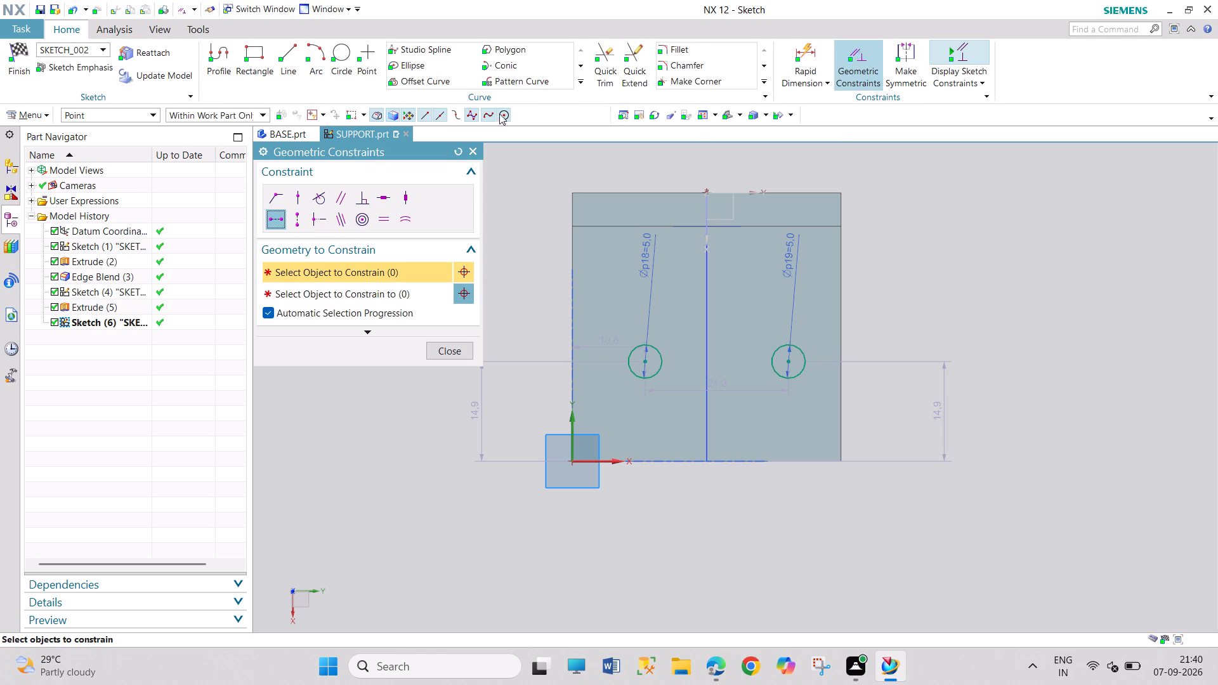
left_click(646, 361)
left_click(788, 361)
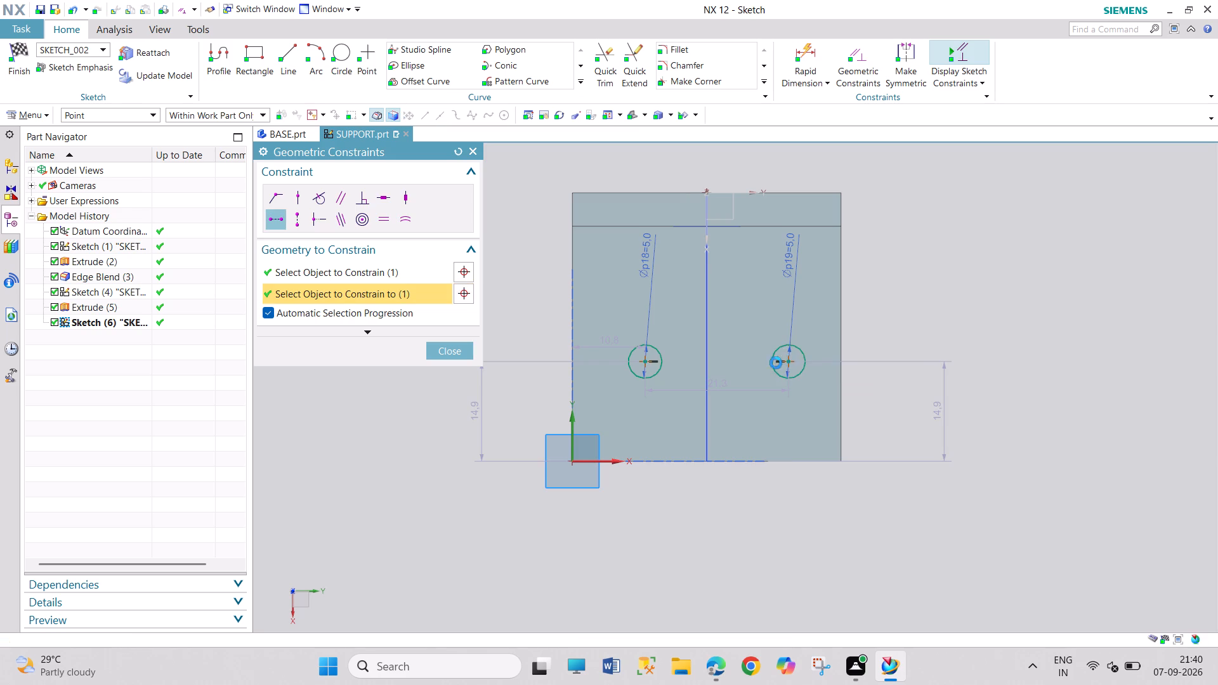
left_click(447, 344)
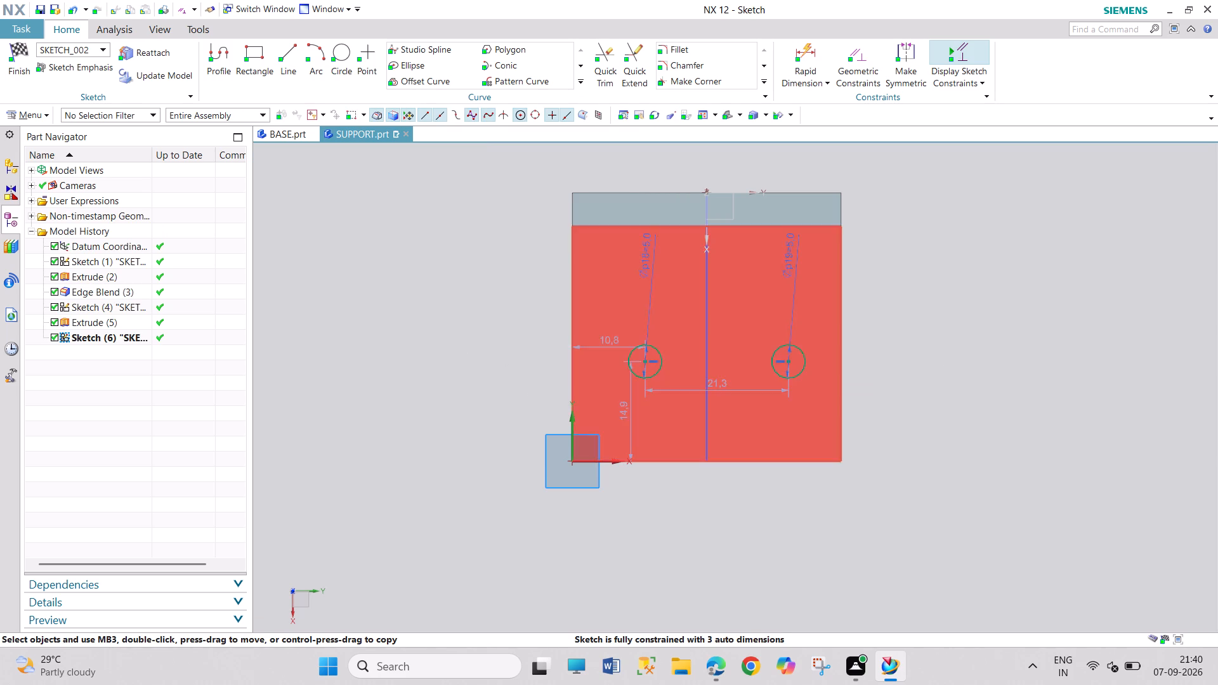
Set the distance from the circle centres to the horizontal leg's free edge to 15 mm.
left_click_drag(624, 415, 400, 384)
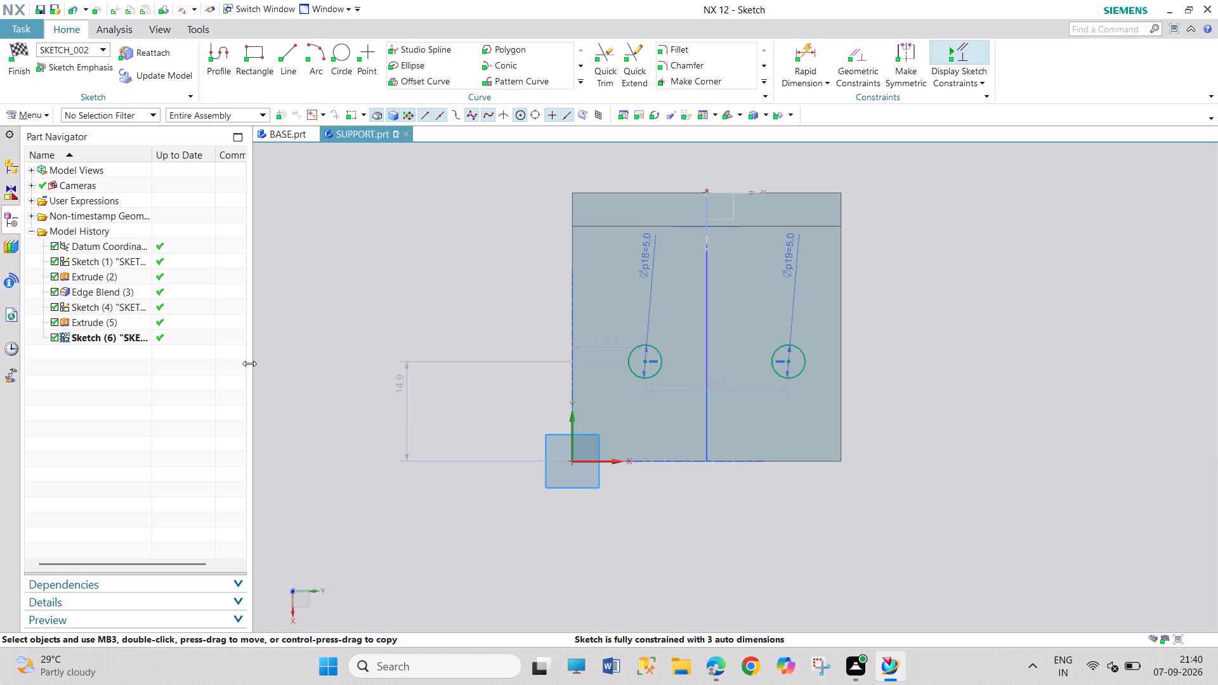
double_click(401, 384)
type("15")
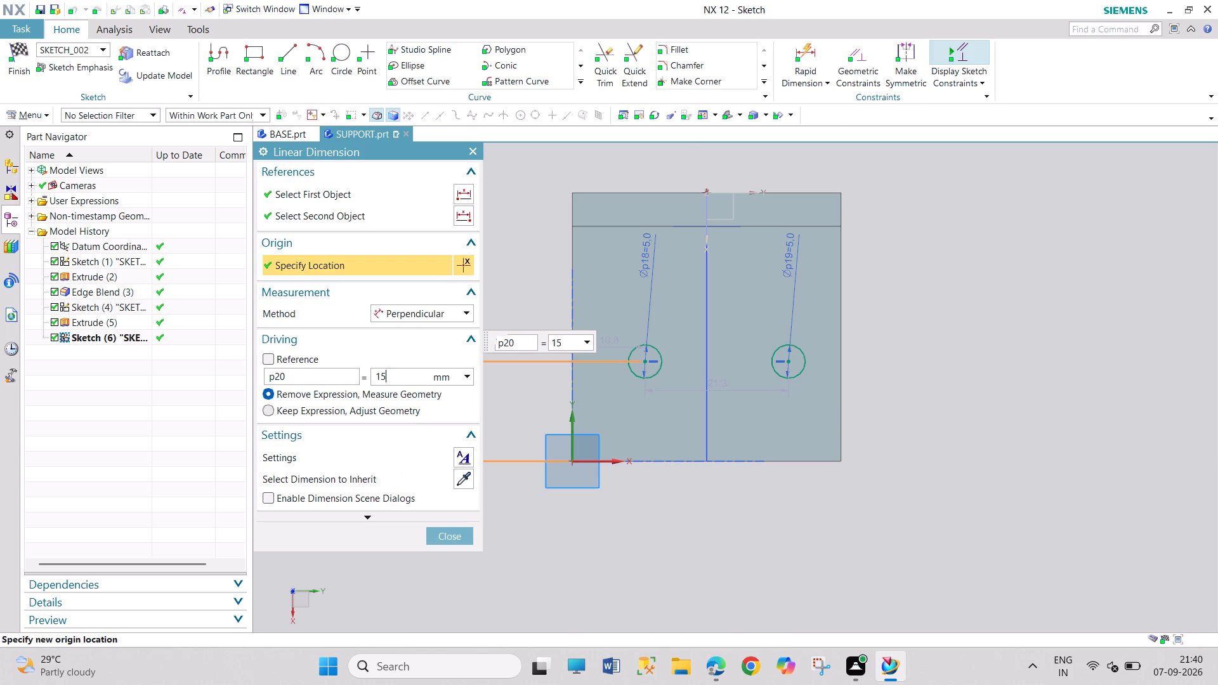
key("Return")
left_click(442, 535)
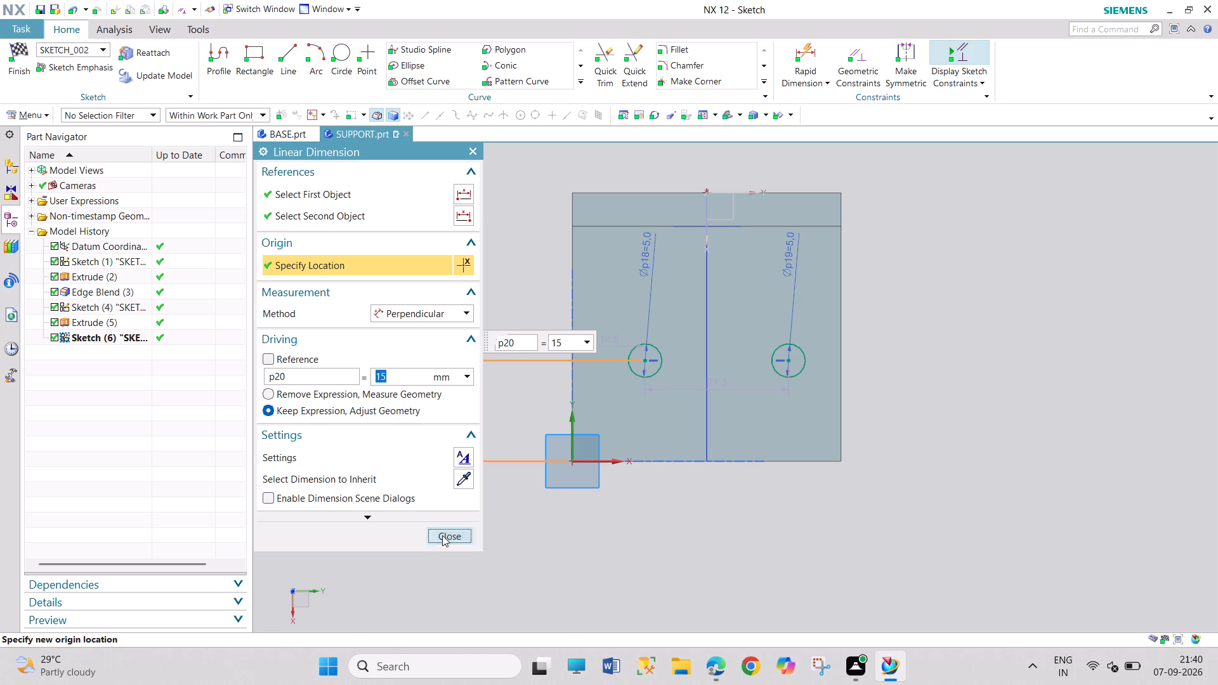
Set the horizontal spacing between the two circle centres to 20 mm, placing the location dimensions clear of the profile.
left_click_drag(721, 384, 720, 388)
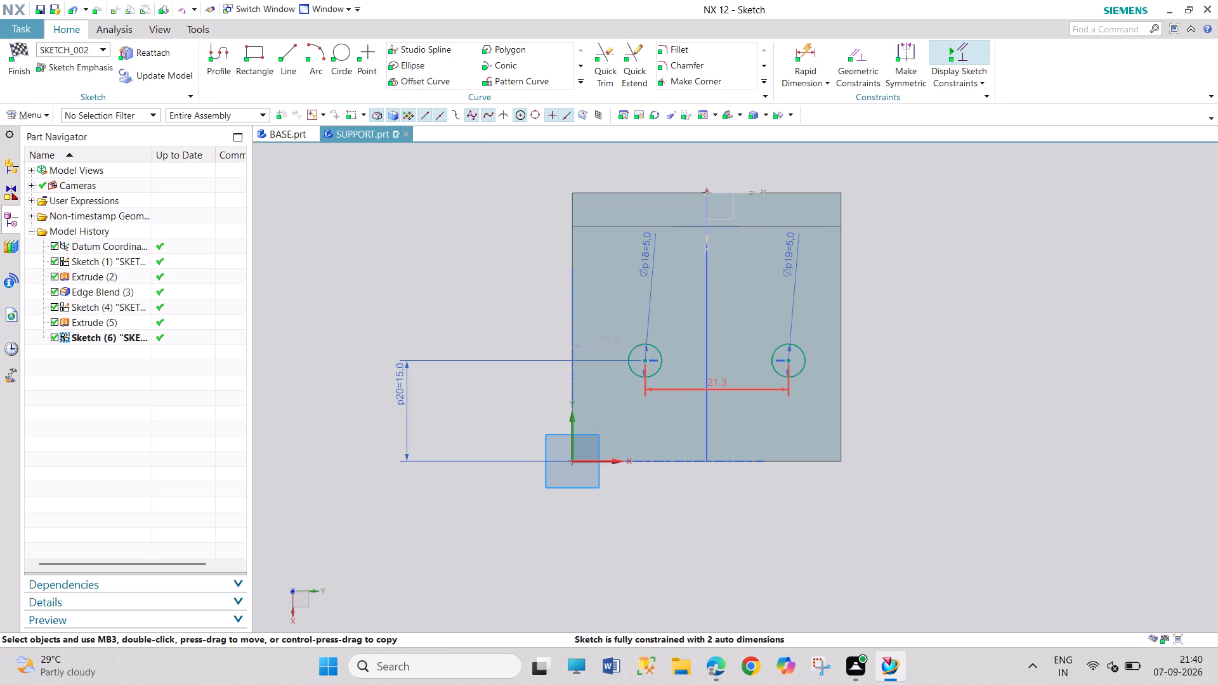
left_click_drag(720, 388, 732, 538)
left_click_drag(610, 343, 459, 317)
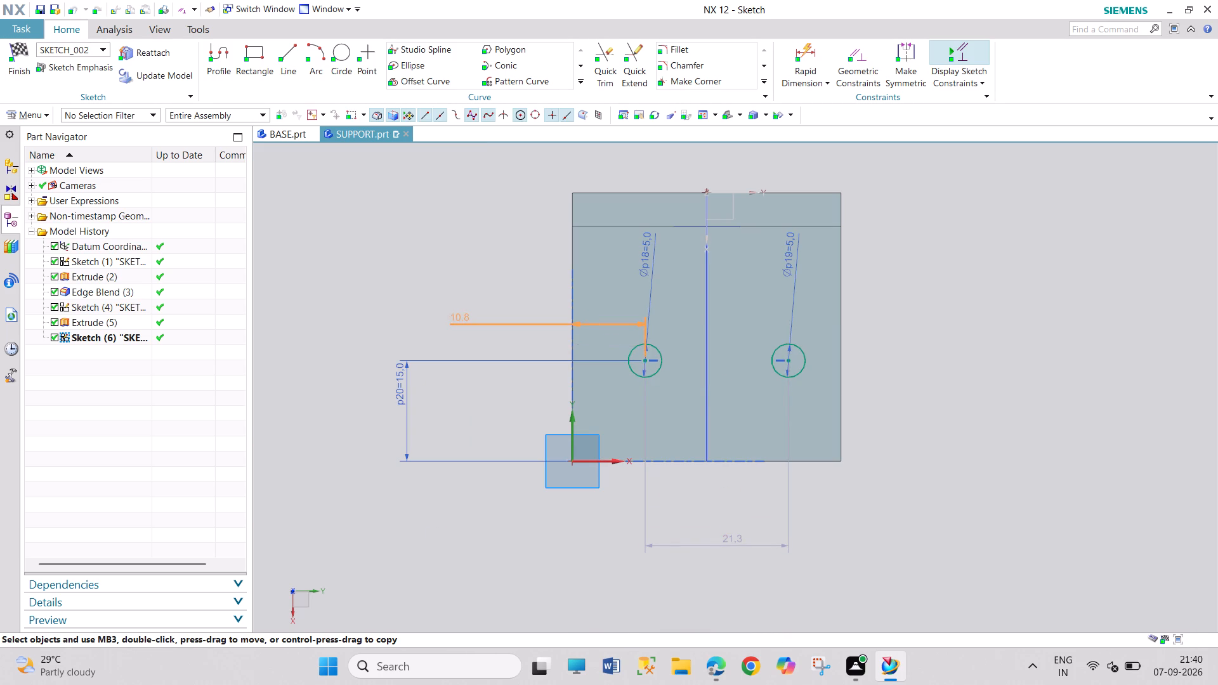
left_click_drag(459, 317, 458, 317)
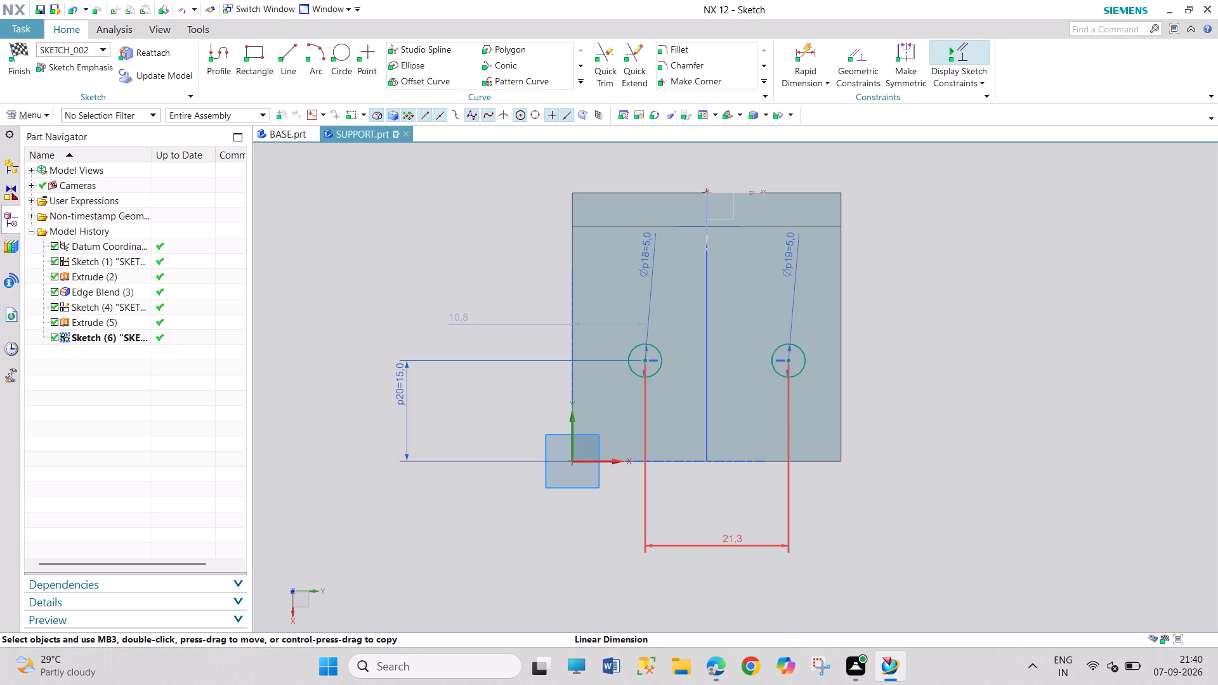
double_click(735, 544)
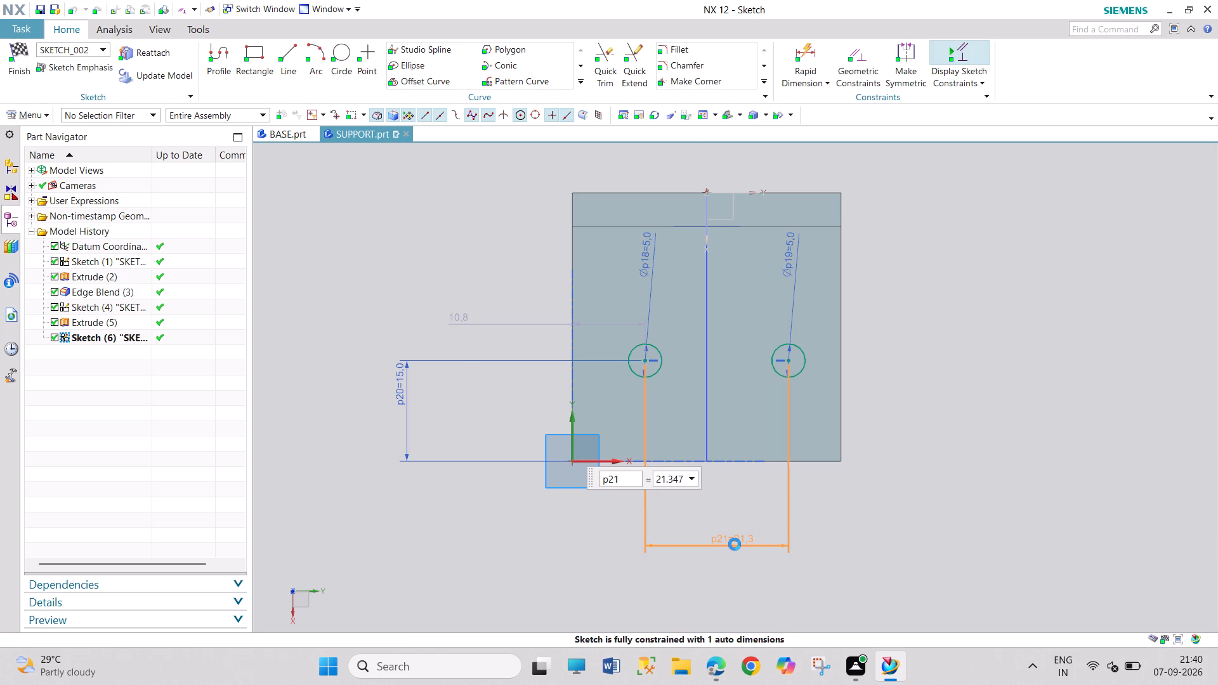
type("20")
key("Return")
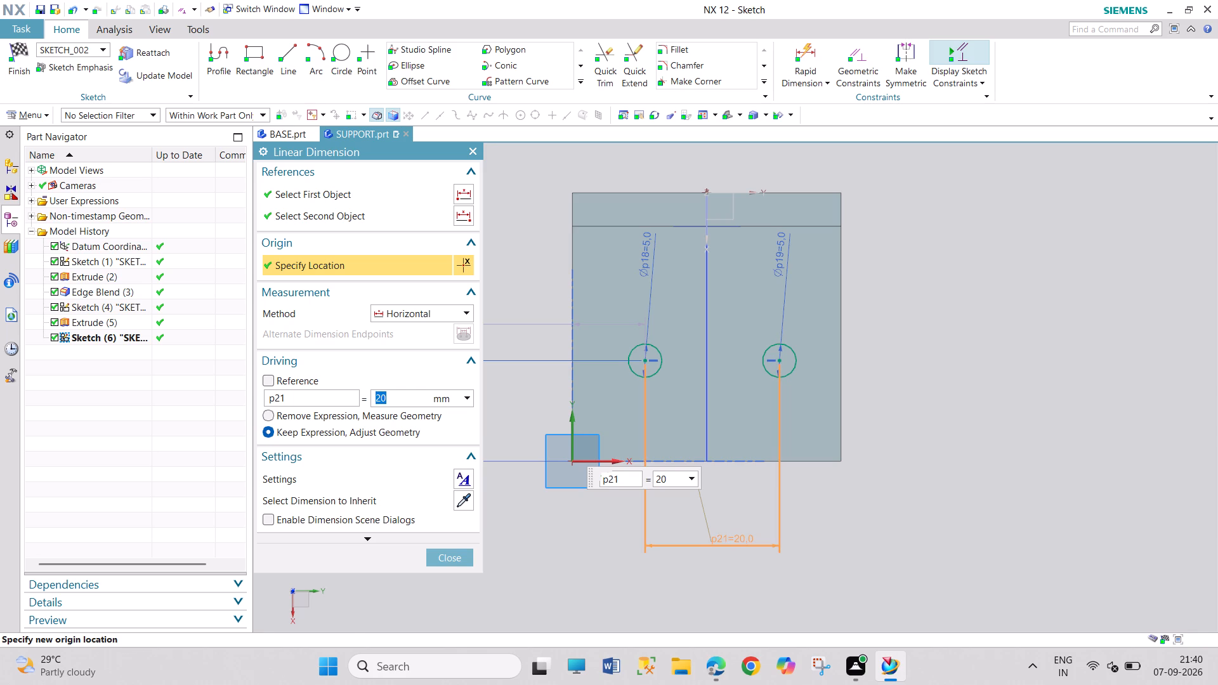
left_click(455, 554)
Make the two 5 mm circle centres symmetric about the horizontal leg's midline and finish the sketch.
left_click(894, 61)
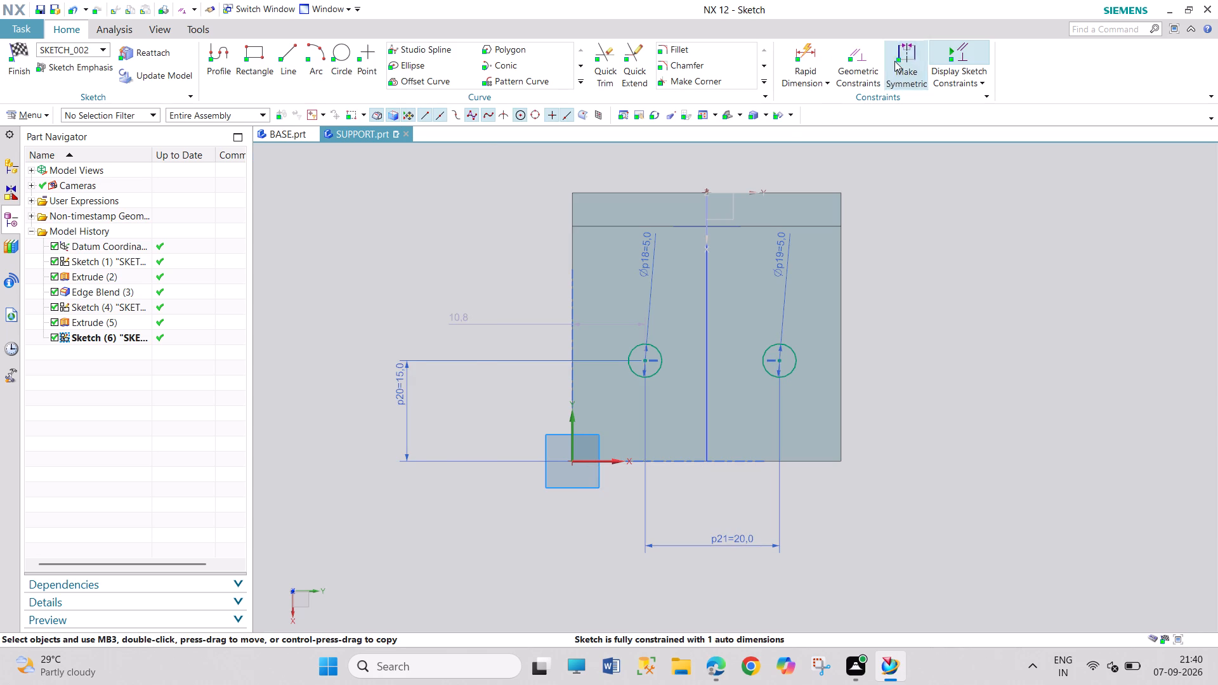
left_click(646, 360)
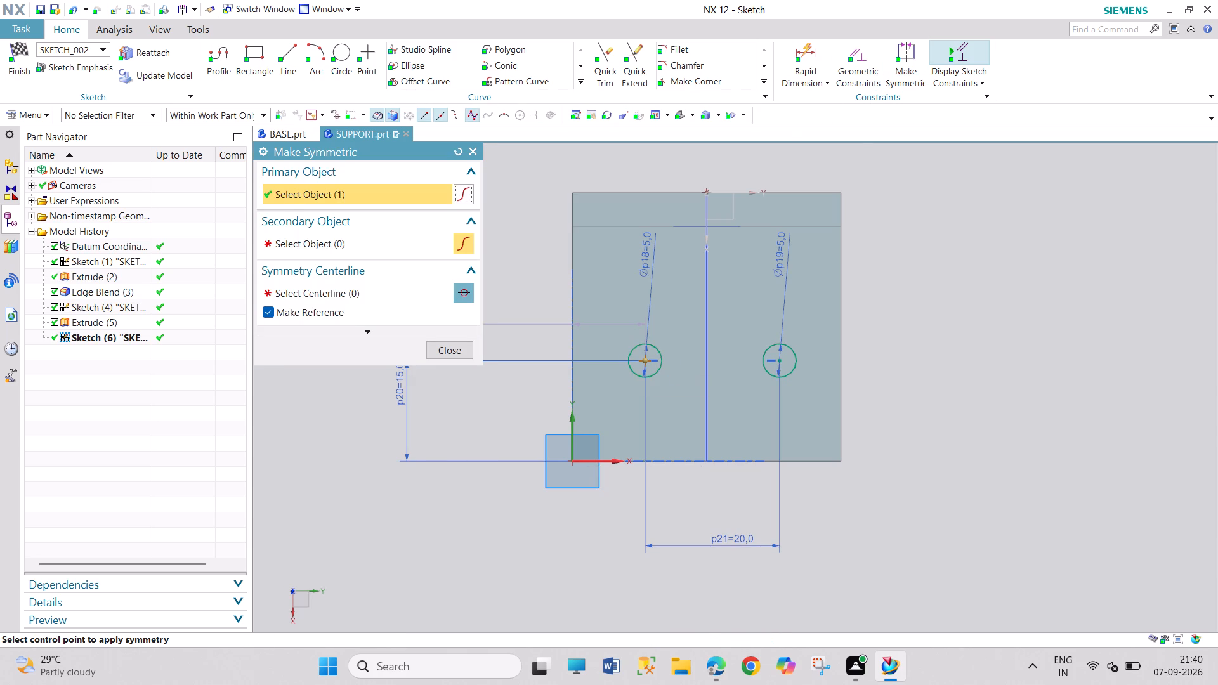
left_click(781, 361)
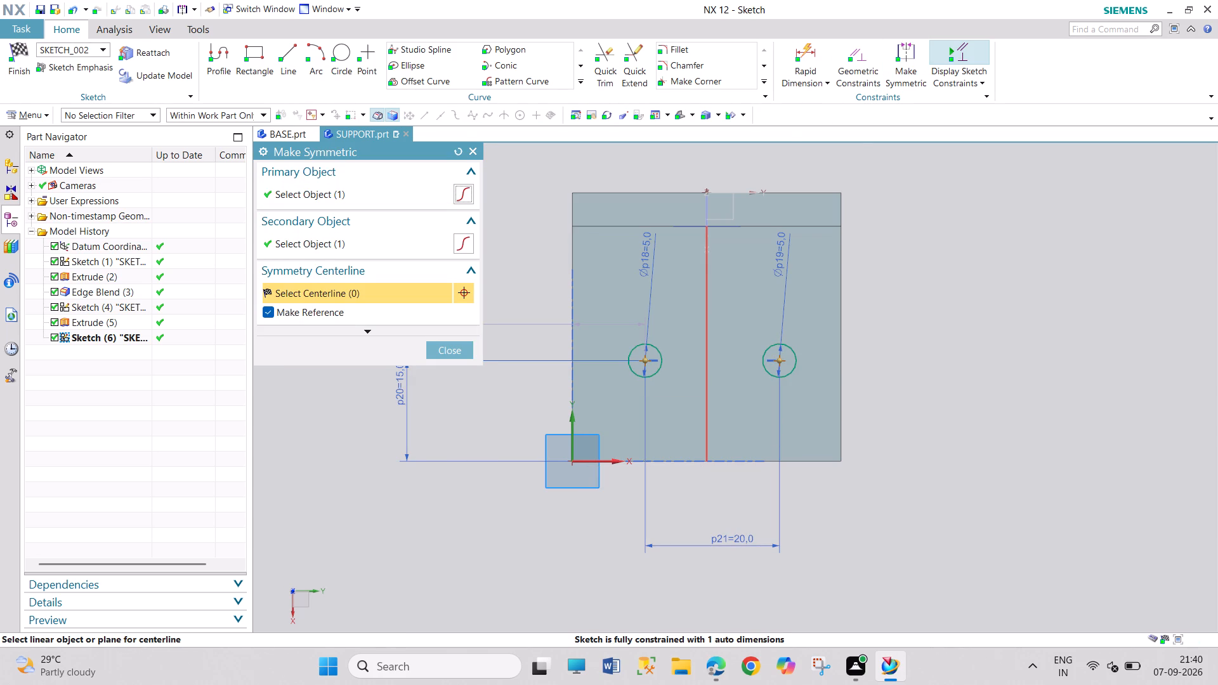
left_click(705, 245)
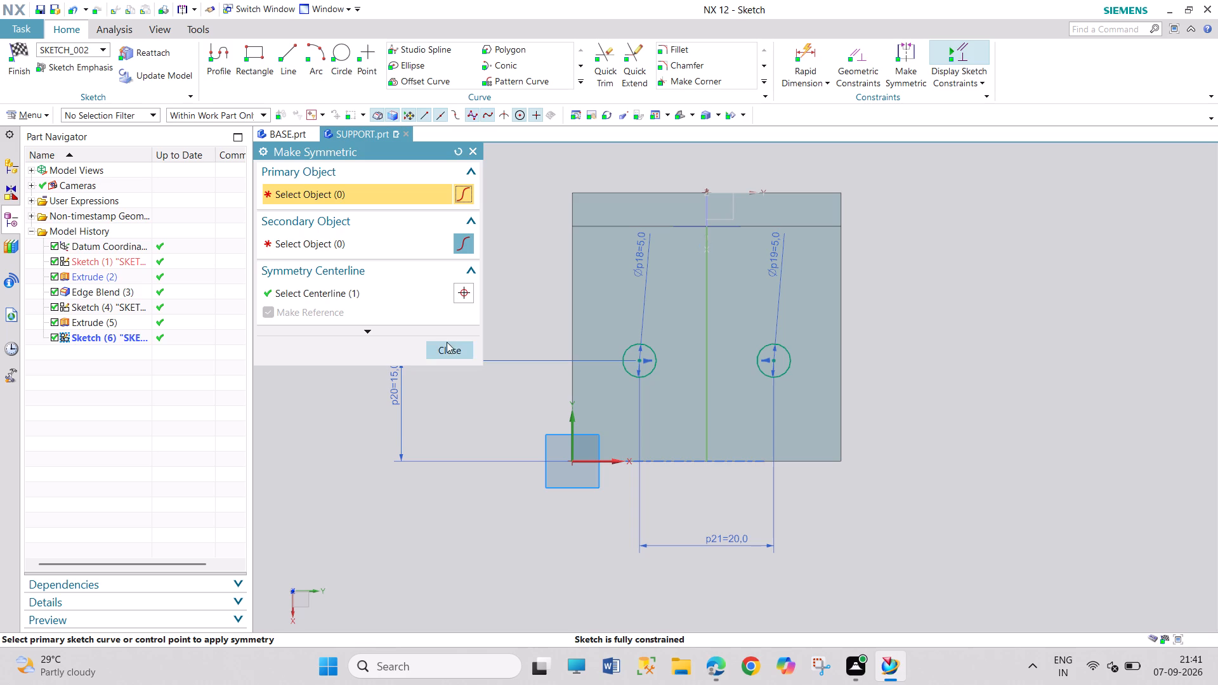
left_click(447, 342)
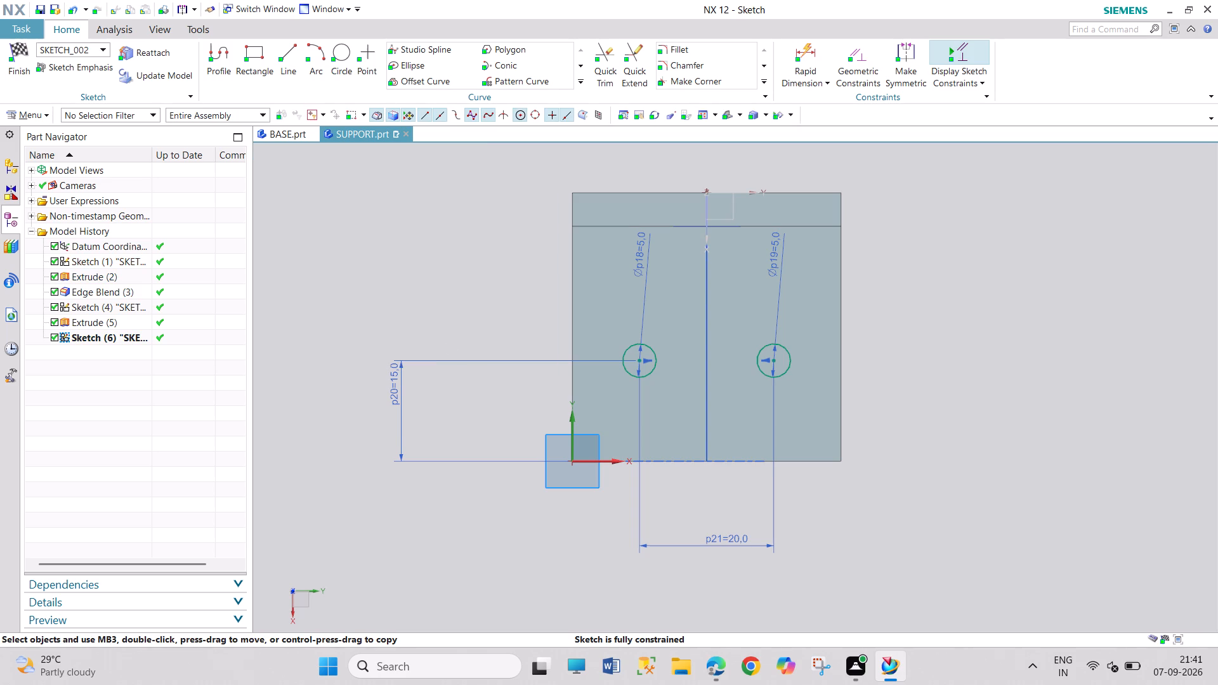
left_click(27, 65)
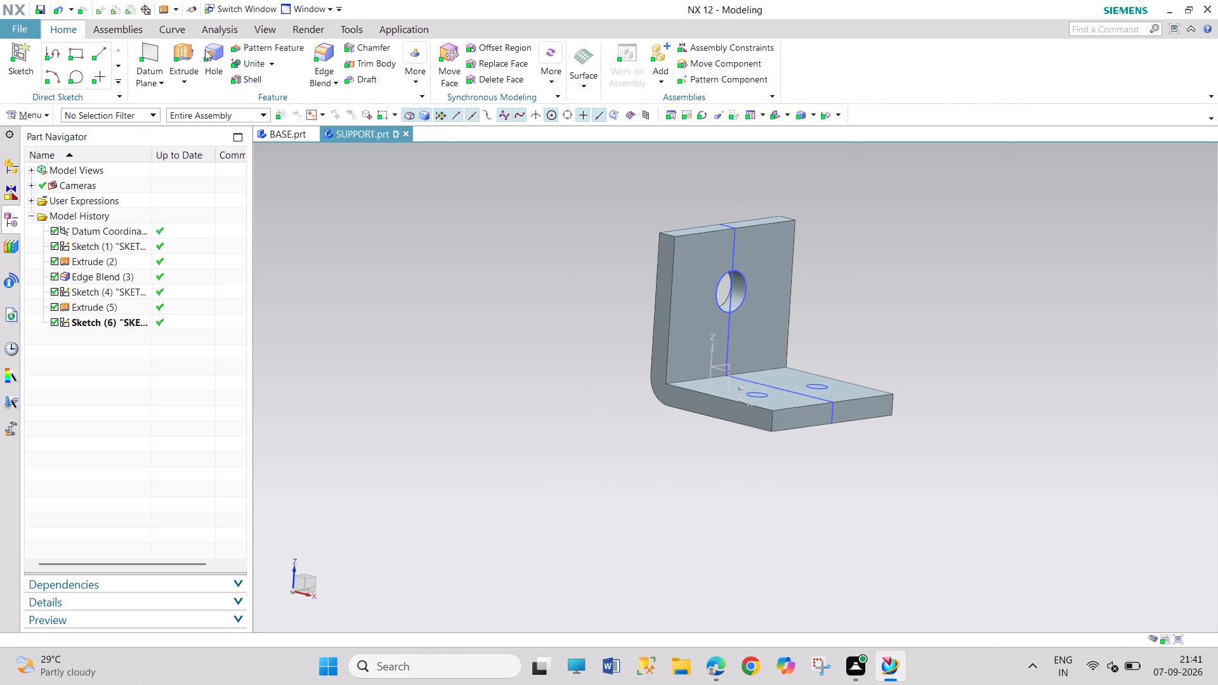
Extrude the two 5 mm circles 10 mm downward through the horizontal leg, subtracting them from the body.
left_click(178, 51)
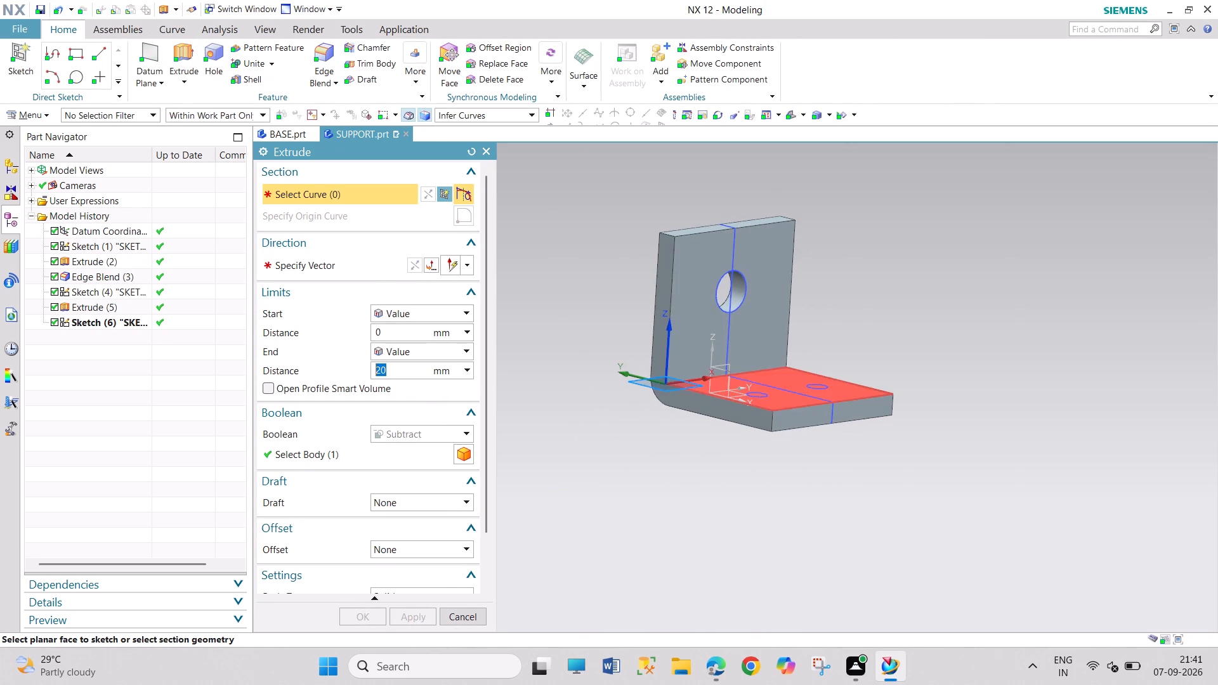
left_click(765, 393)
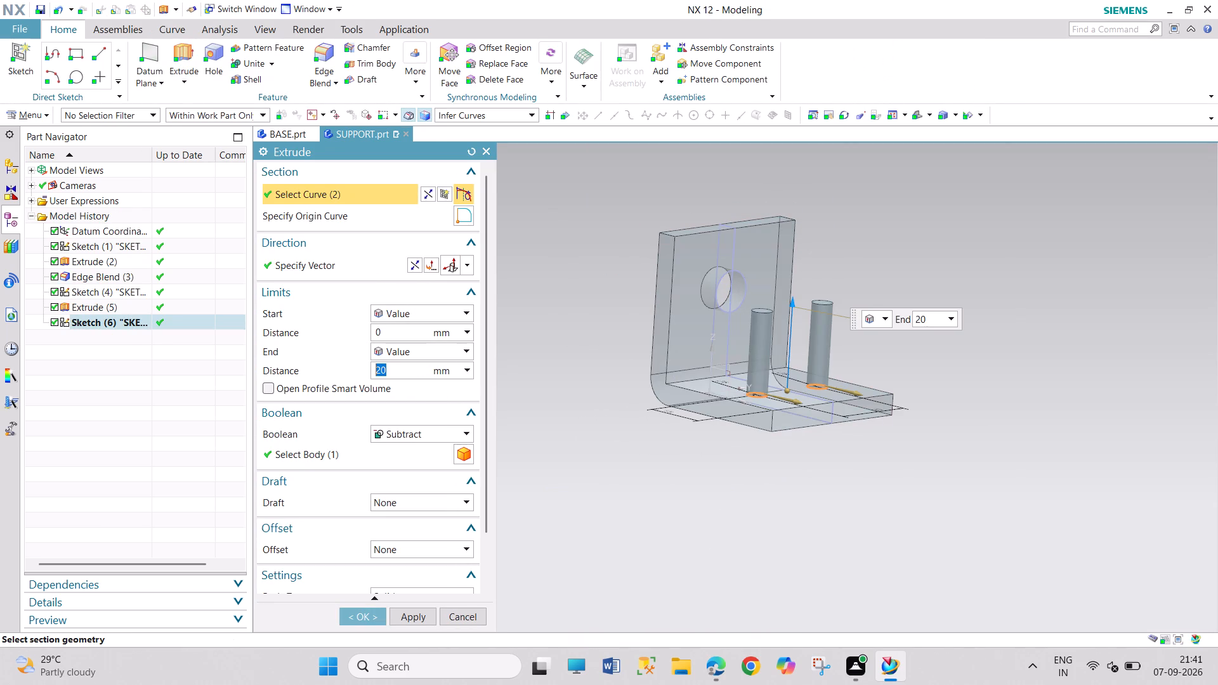
left_click(414, 264)
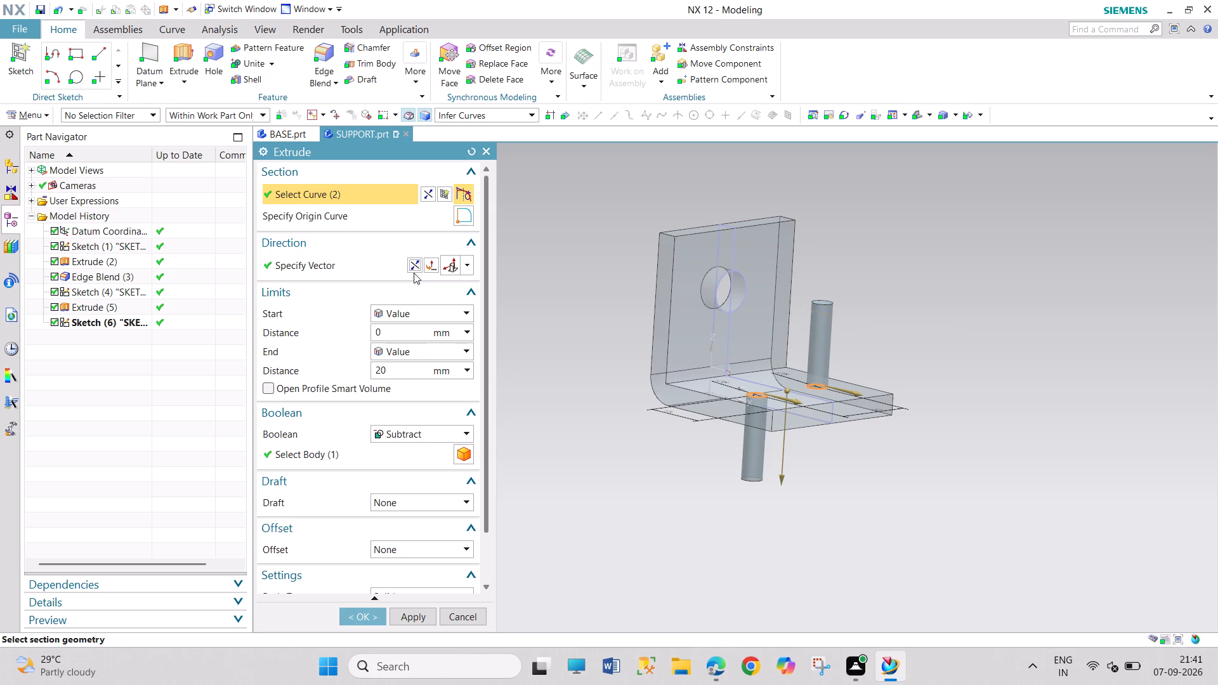
double_click(412, 372)
type("10")
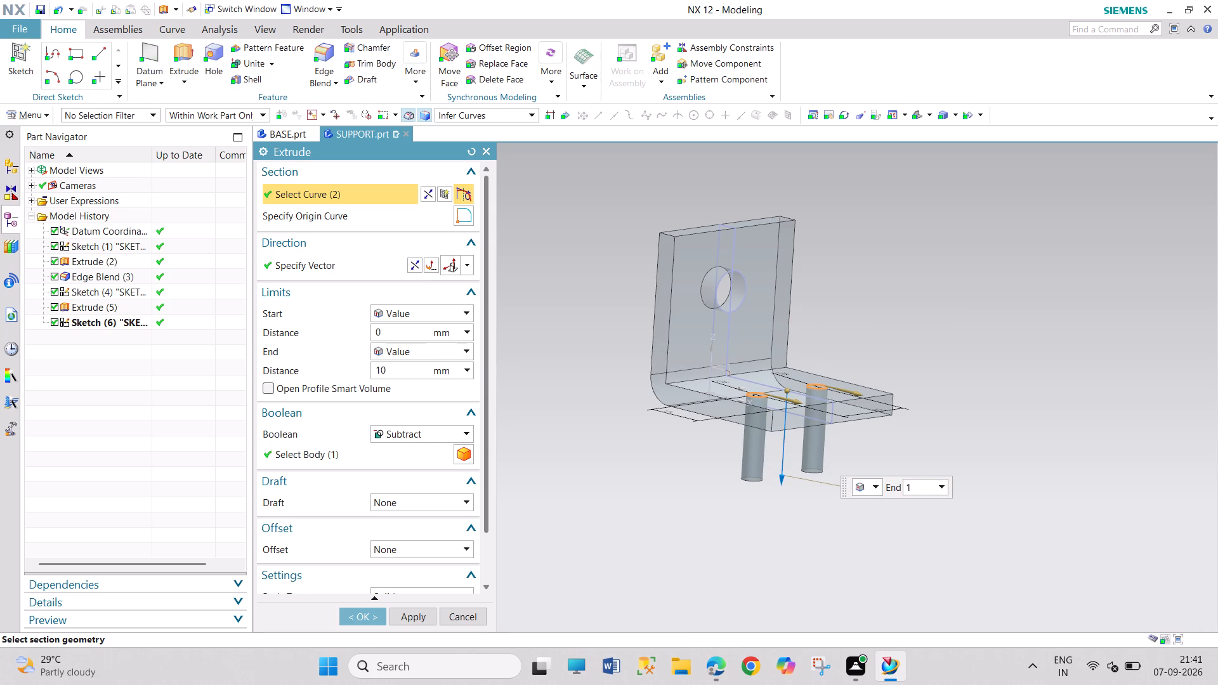
key("Return")
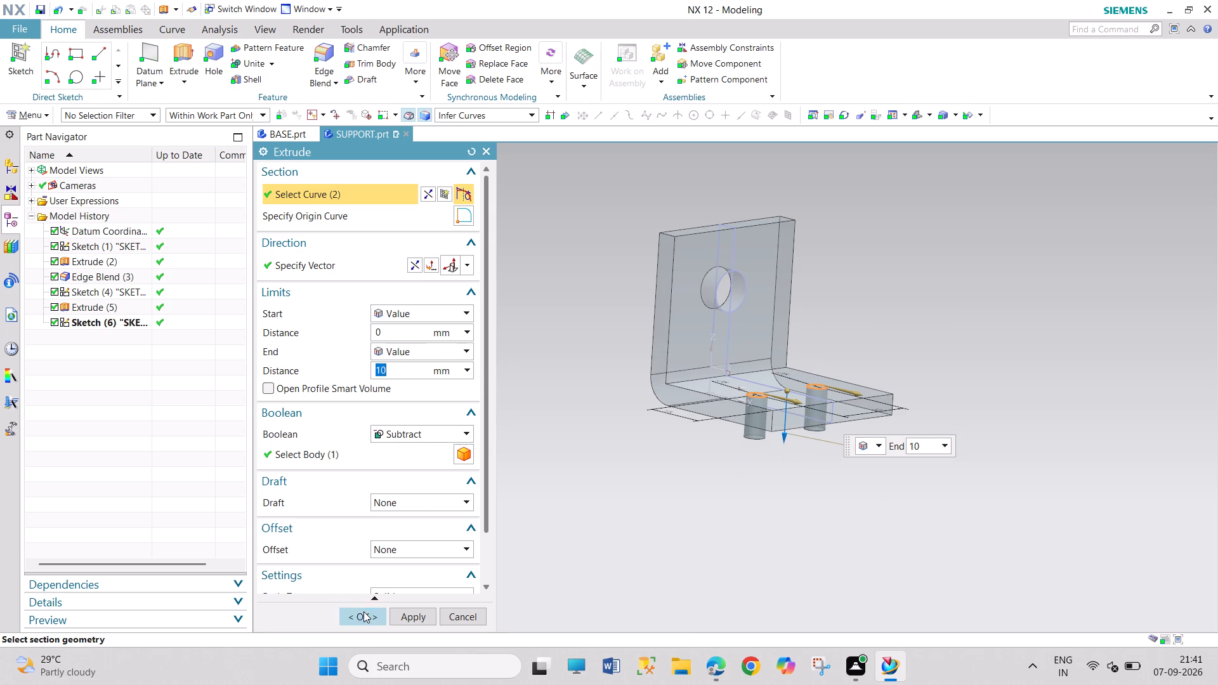
left_click(363, 611)
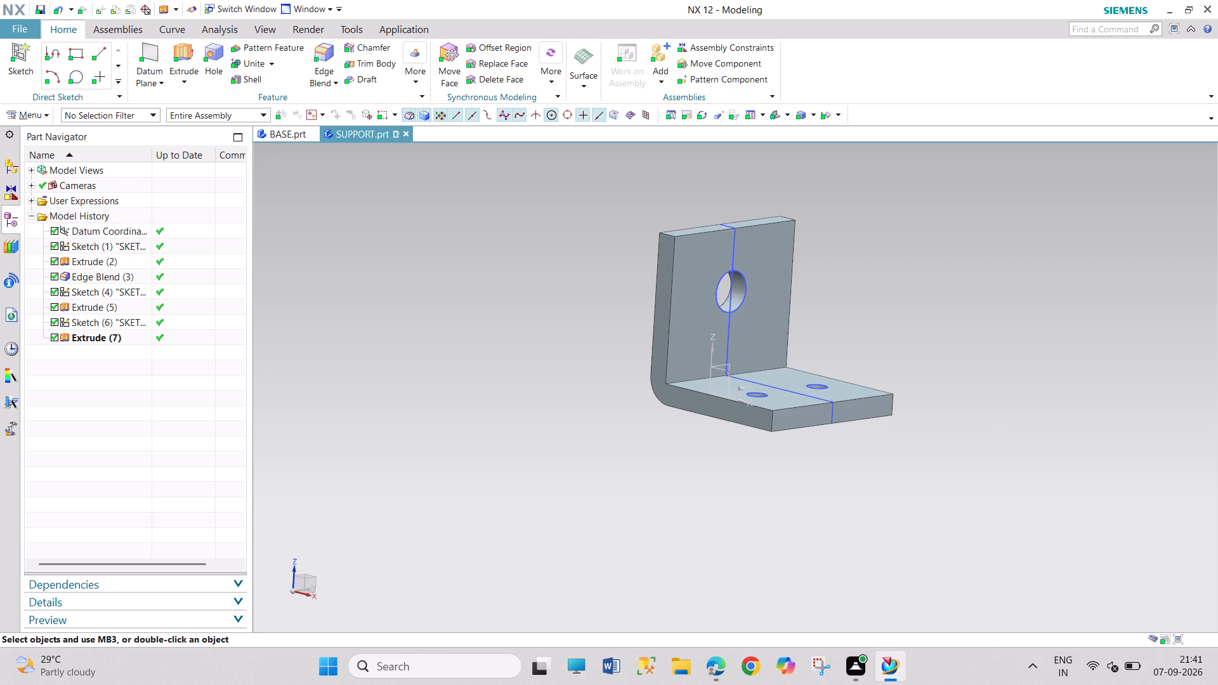
Save the SUPPORT part.
key("s")
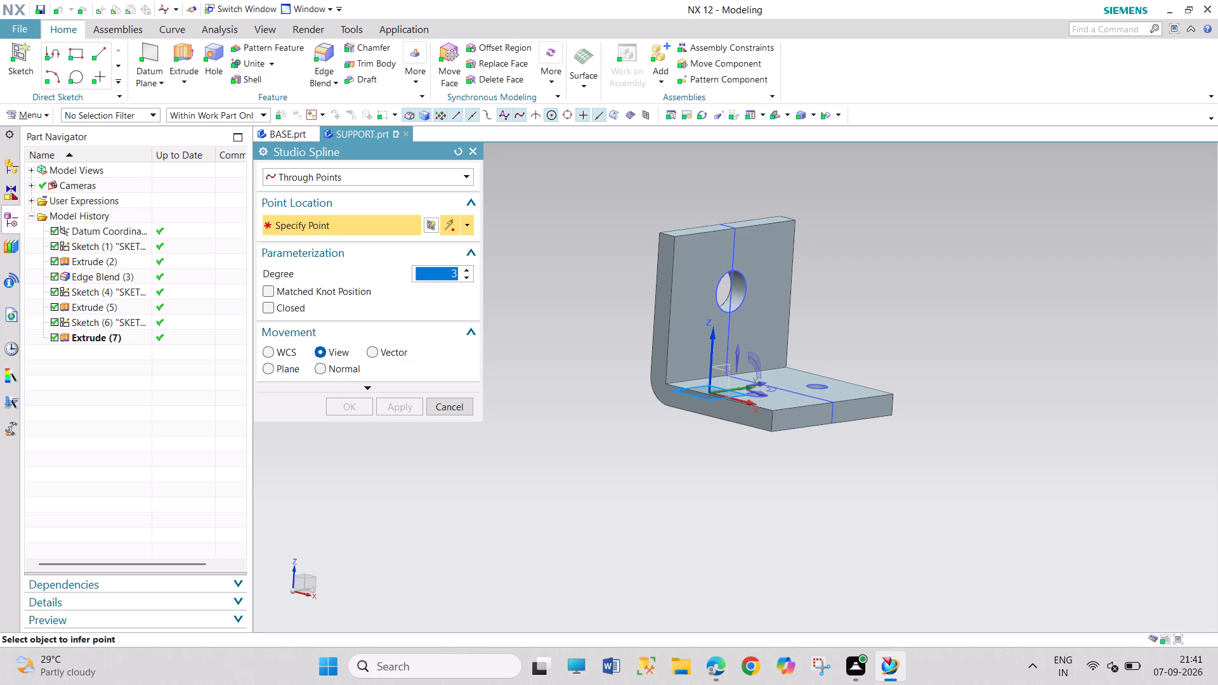
left_click(470, 414)
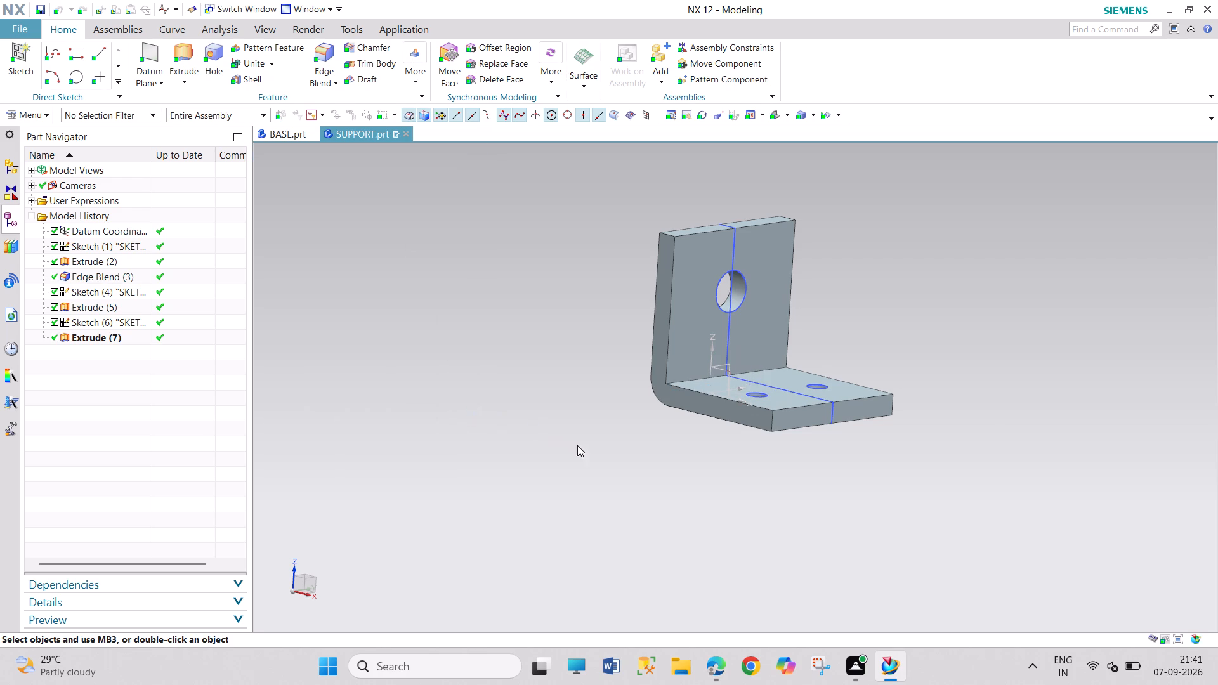
key("ctrl+s")
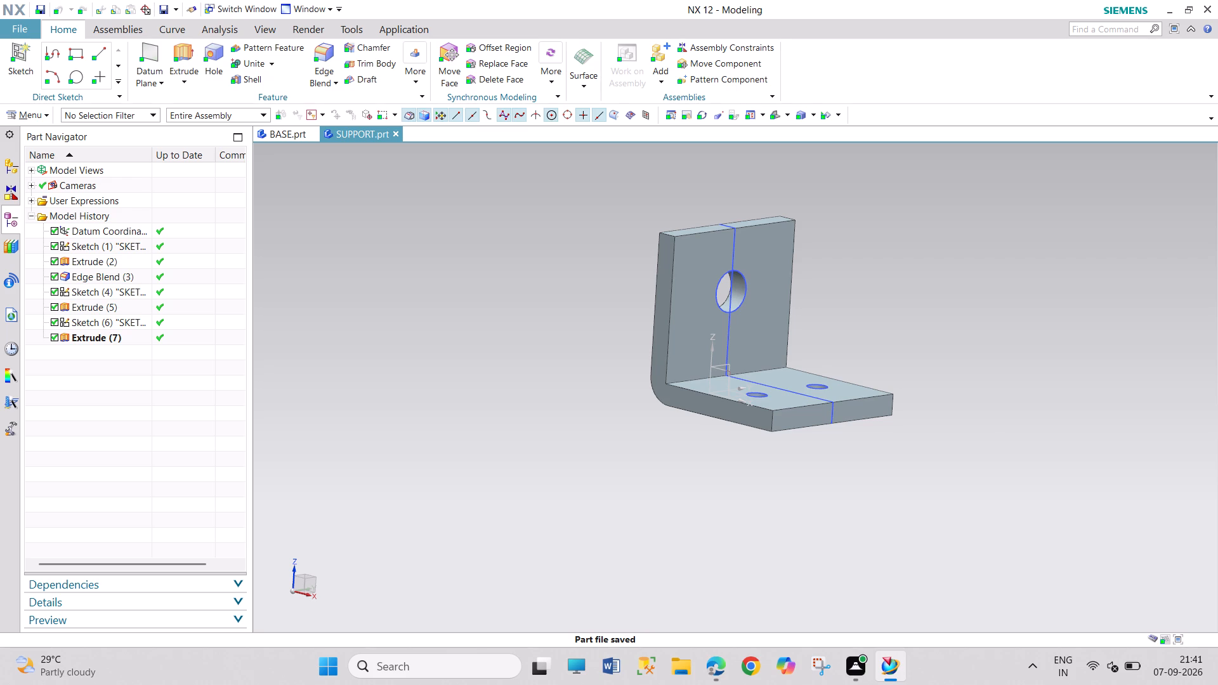
Create a new millimetre model part named SHOULDER SCREW in the ASSEMBLY WHEEL SUPPORT folder.
key("ctrl+n")
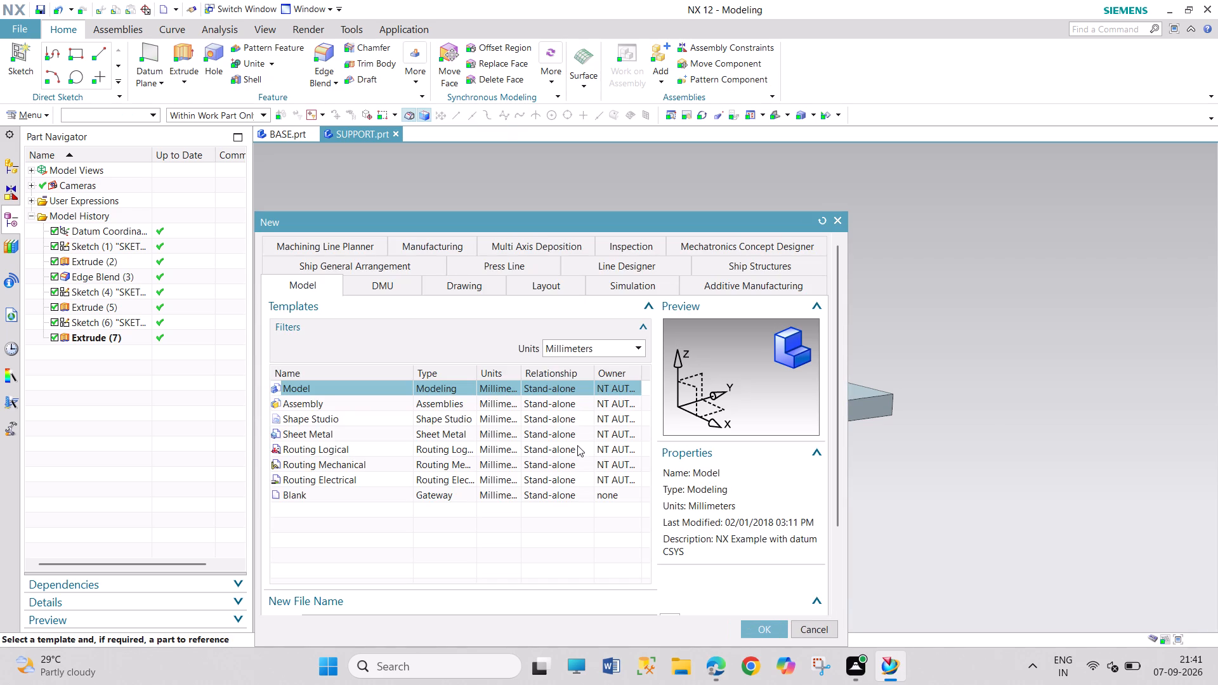
scroll(558, 466, "down", 5)
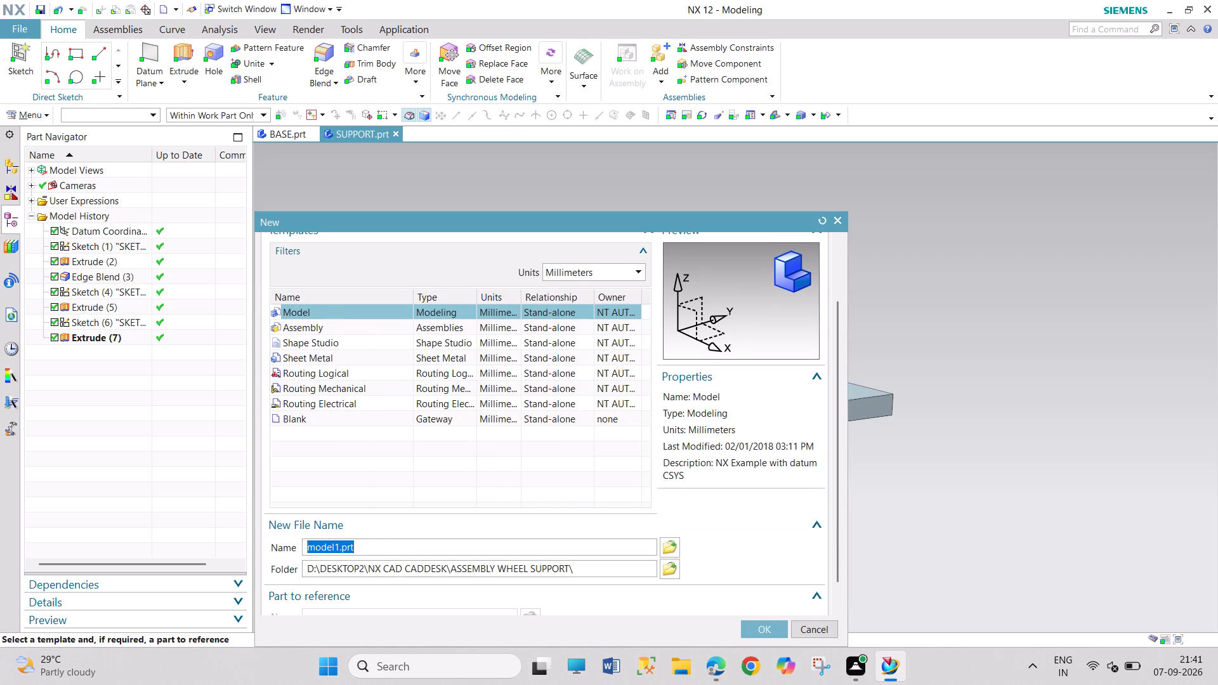
type("SHOULDER")
key("space")
type("SCREW")
key("Return")
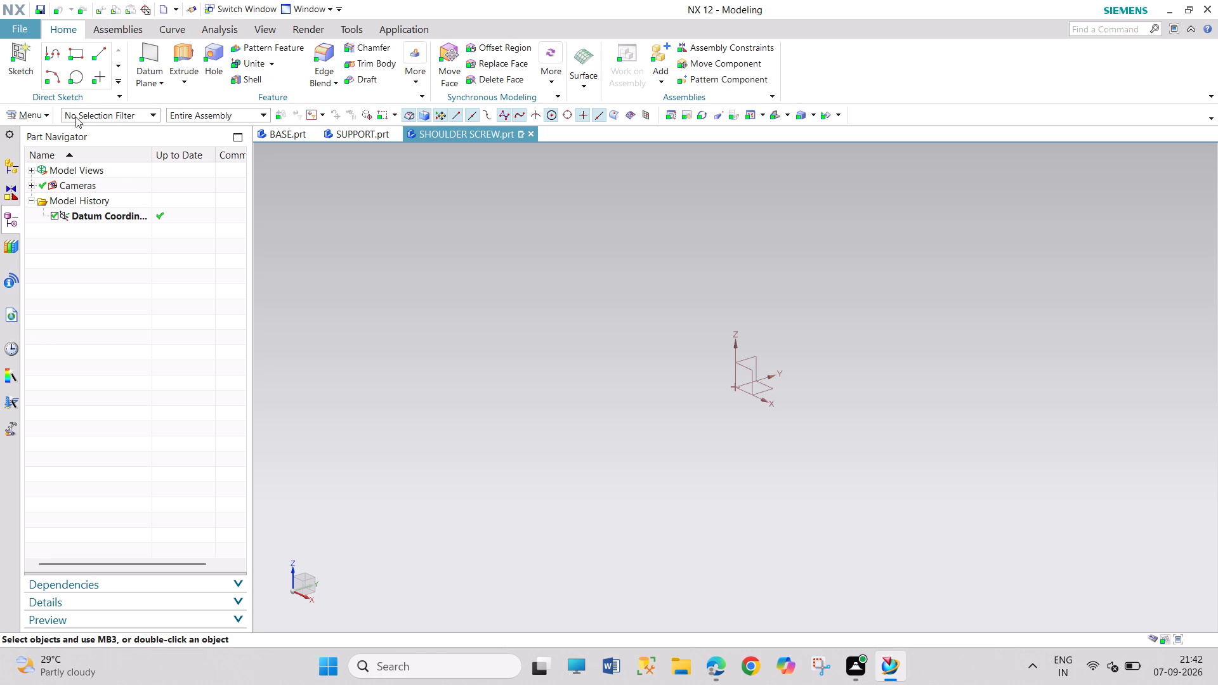
Start a sketch in the task environment on the XZ plane of the datum coordinate system.
left_click(39, 116)
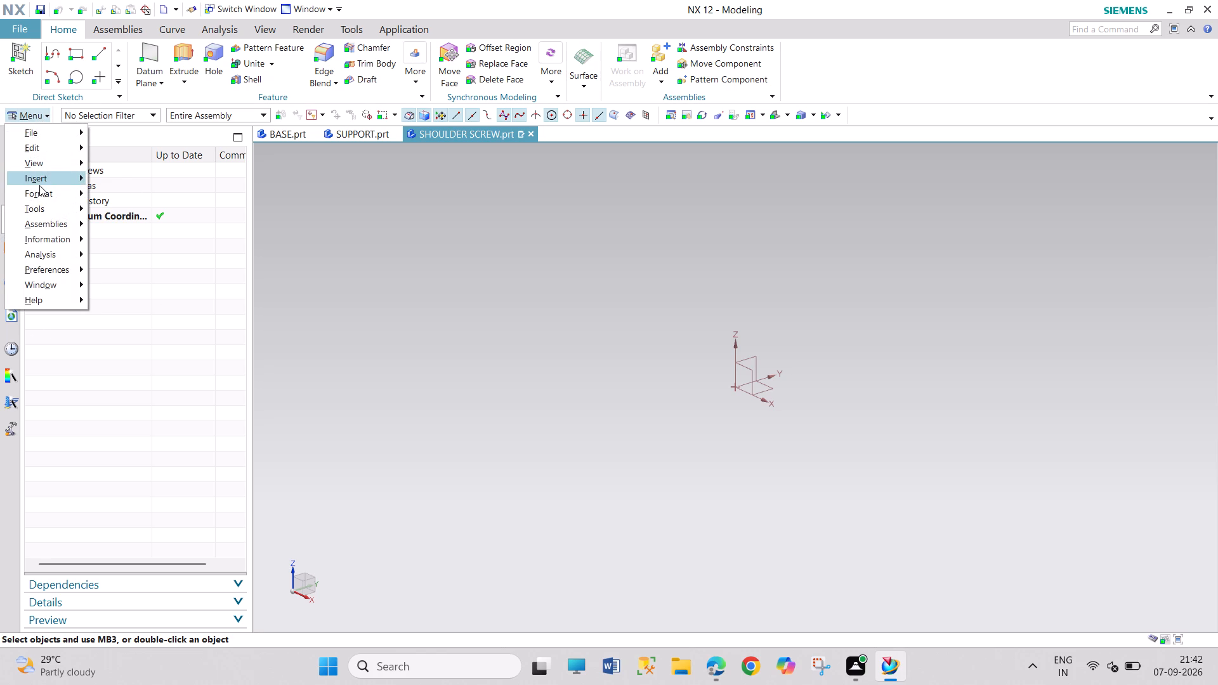
left_click(39, 185)
left_click(128, 198)
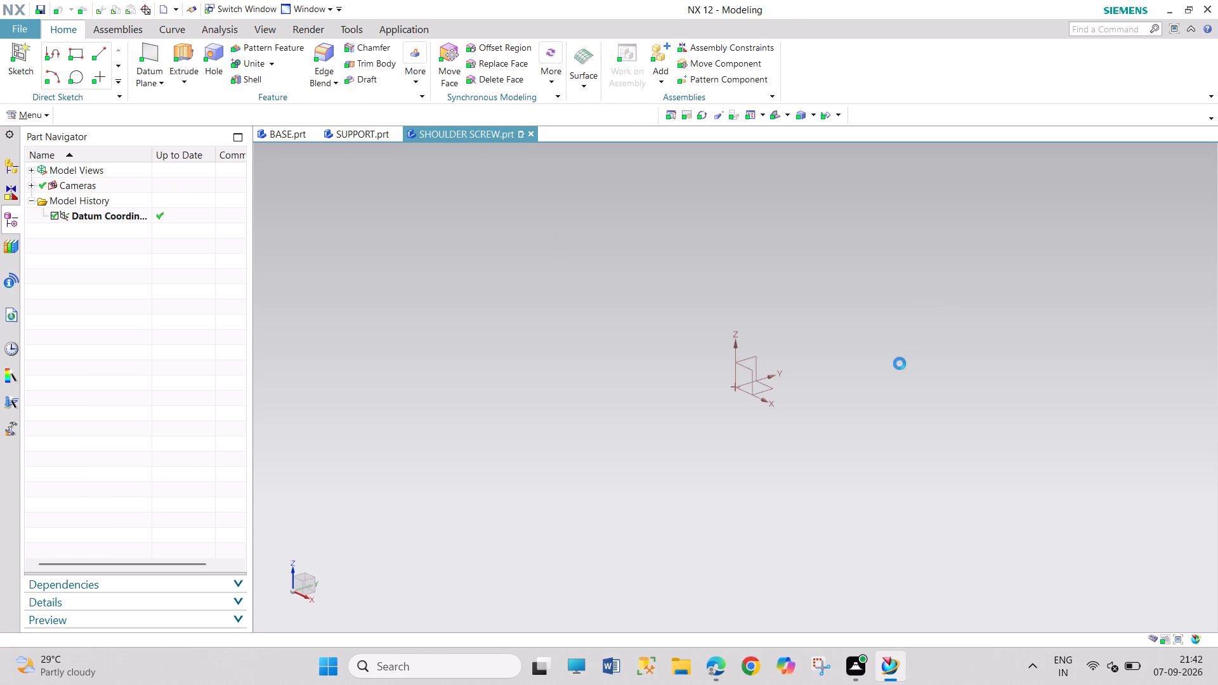
left_click(752, 372)
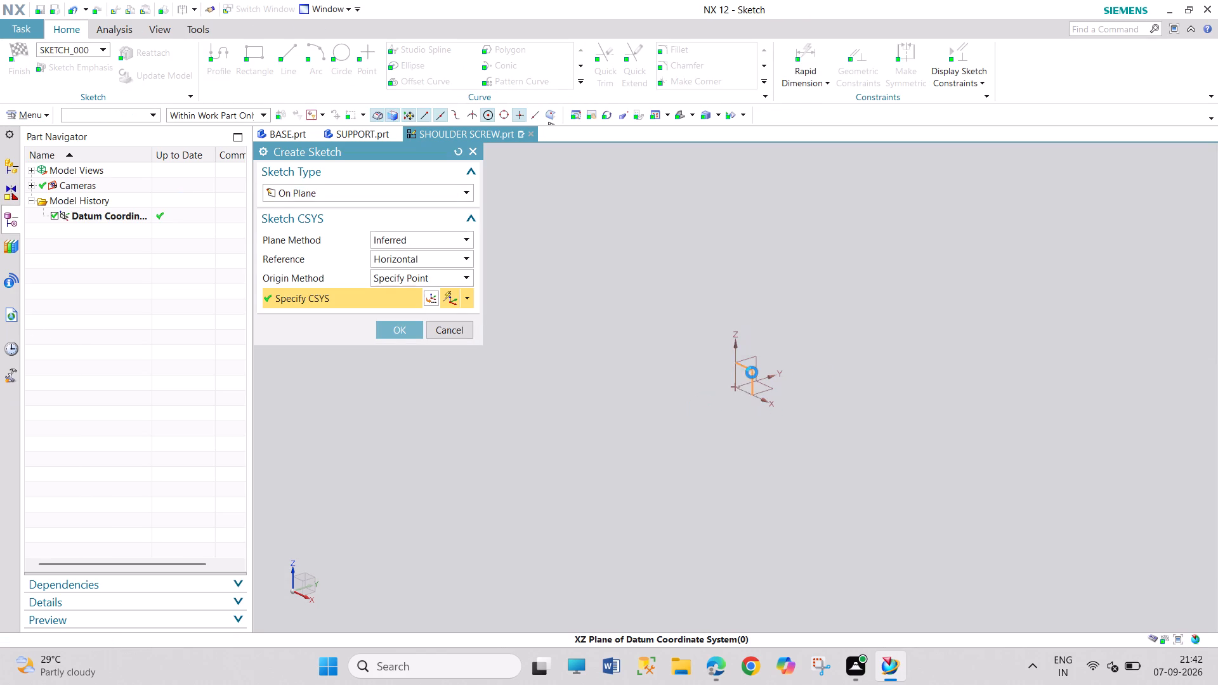
left_click(393, 325)
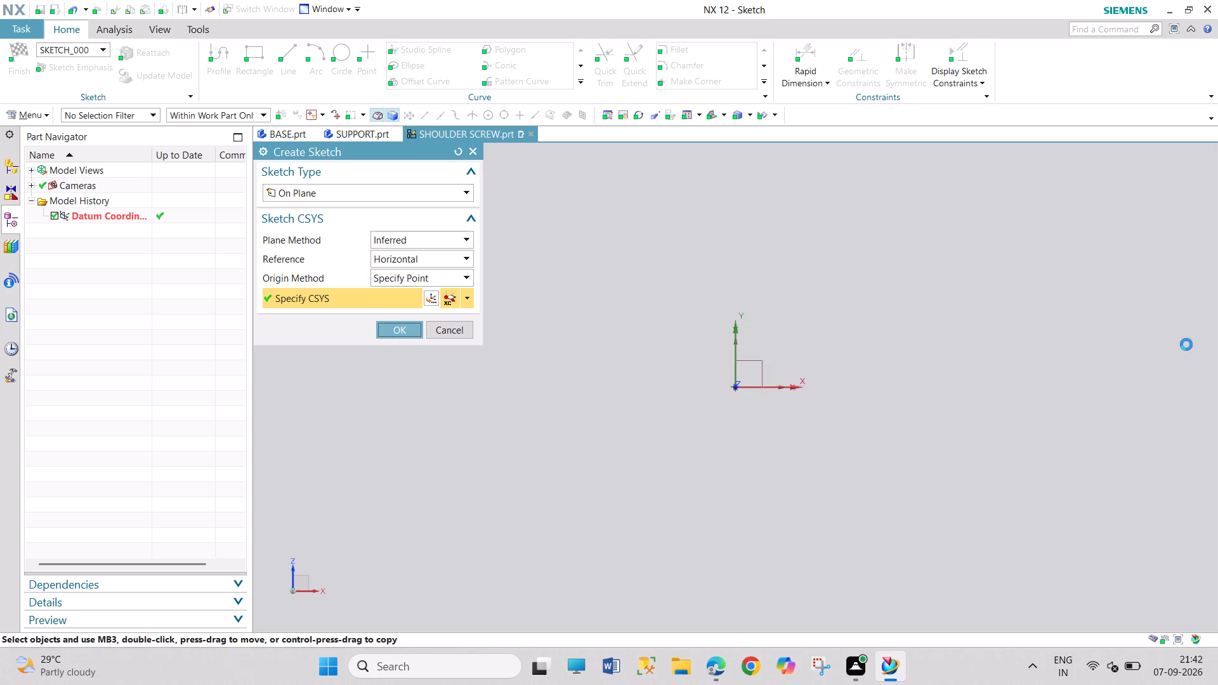
Sketch a closed stepped profile from the origin with horizontal steps of about 30, 56 and 30 mm and an end line of about 39 mm.
scroll(1031, 310, "up", 1)
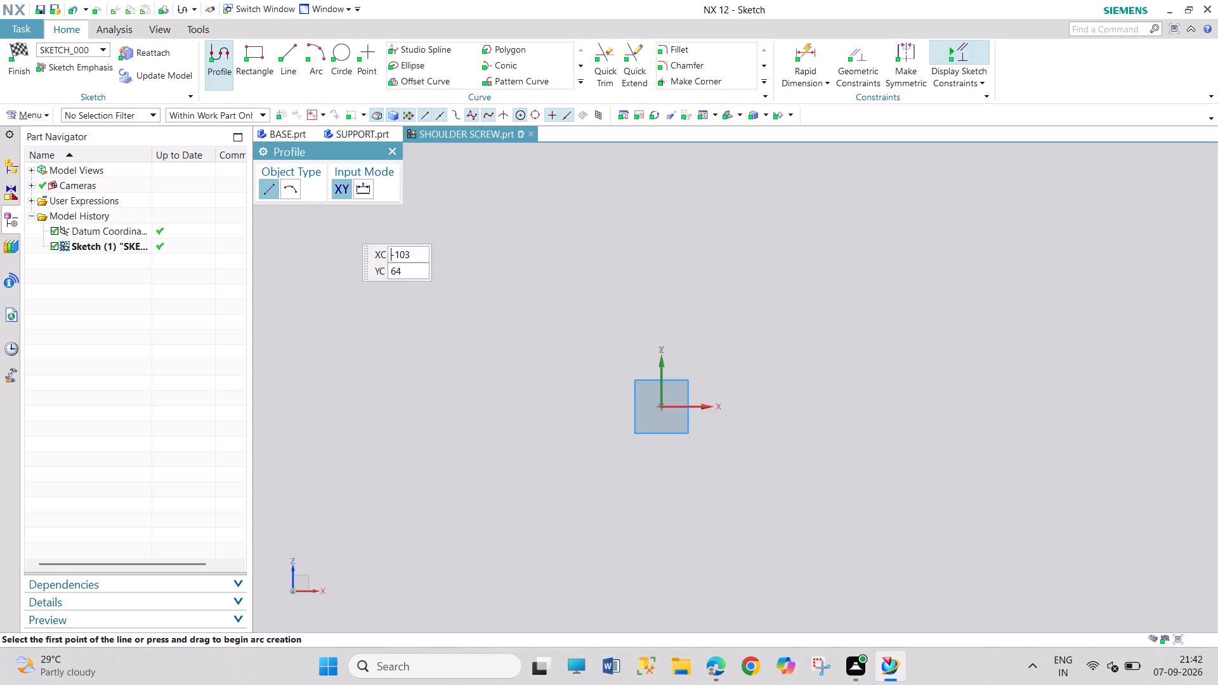
left_click(660, 405)
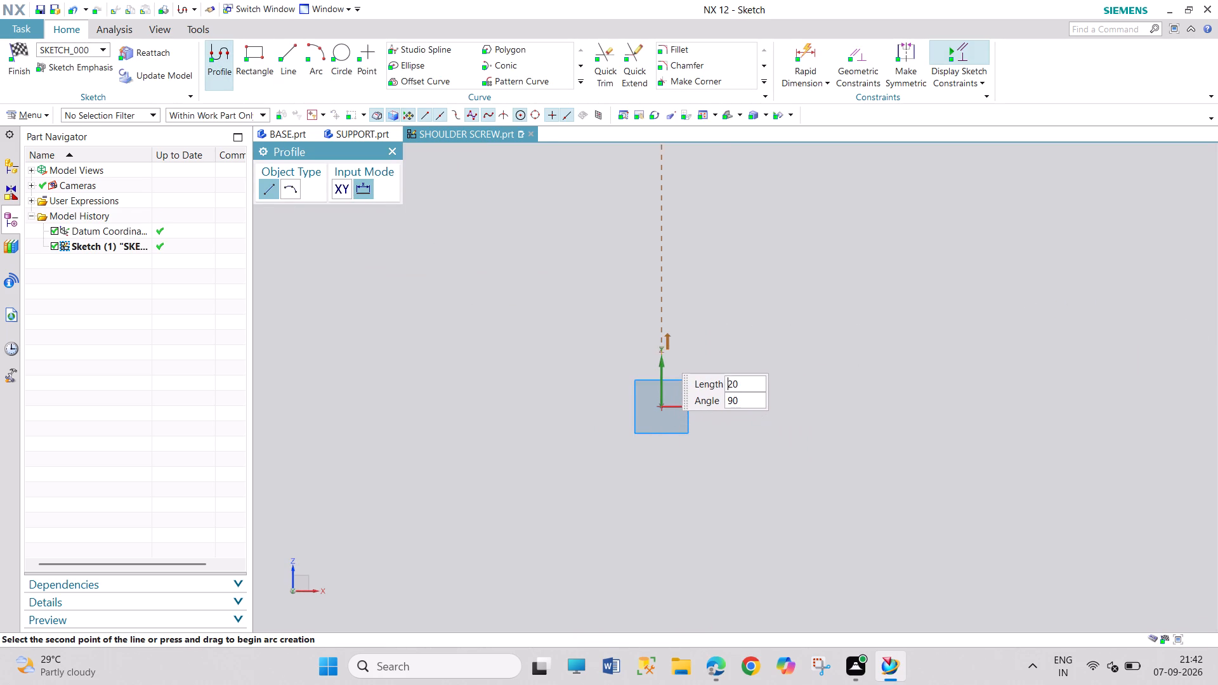
left_click(663, 350)
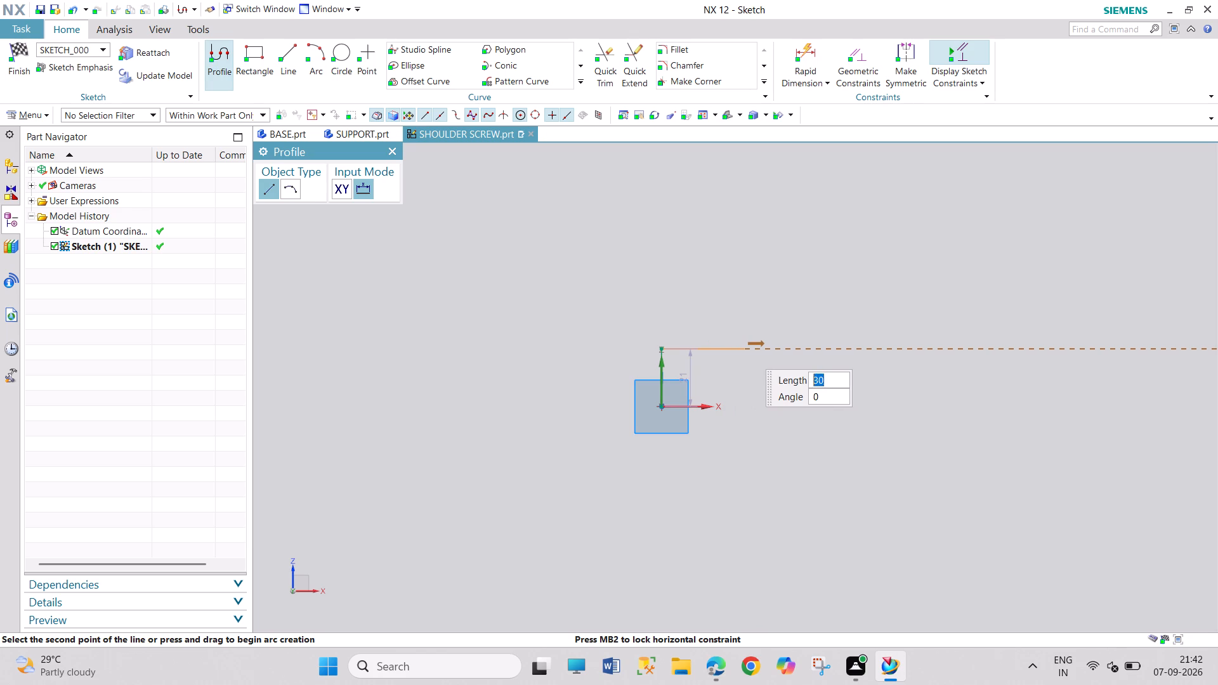
left_click(745, 348)
left_click(750, 323)
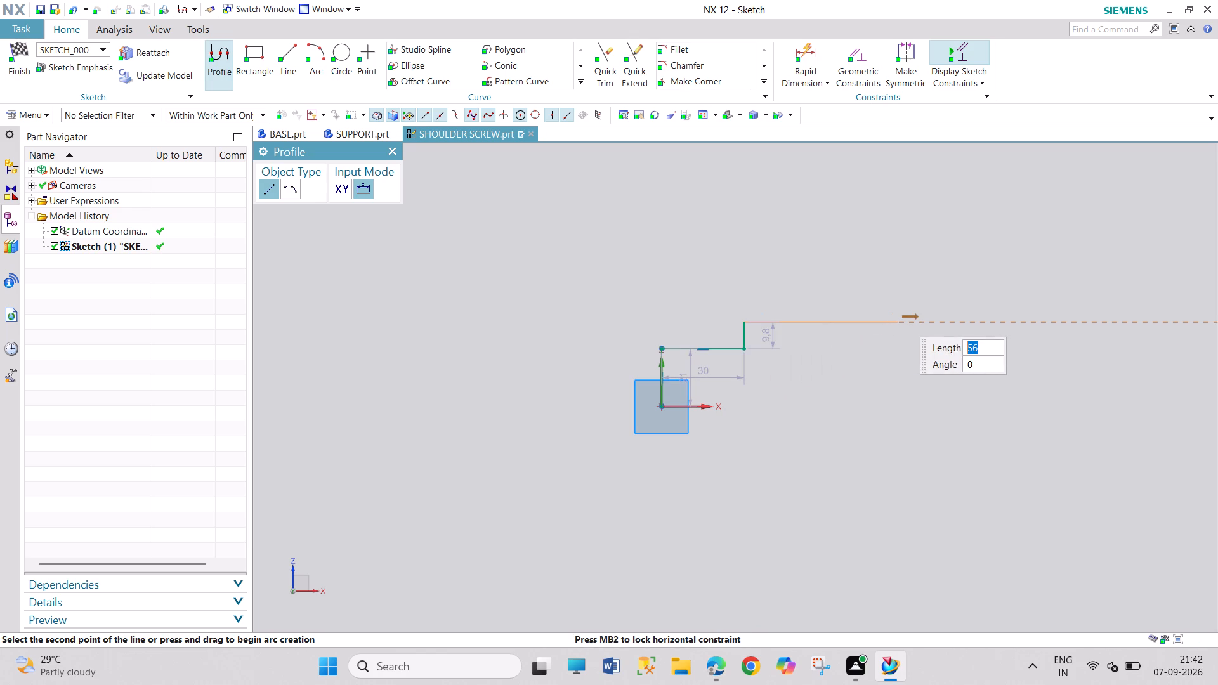
left_click(899, 316)
left_click_drag(901, 297, 920, 297)
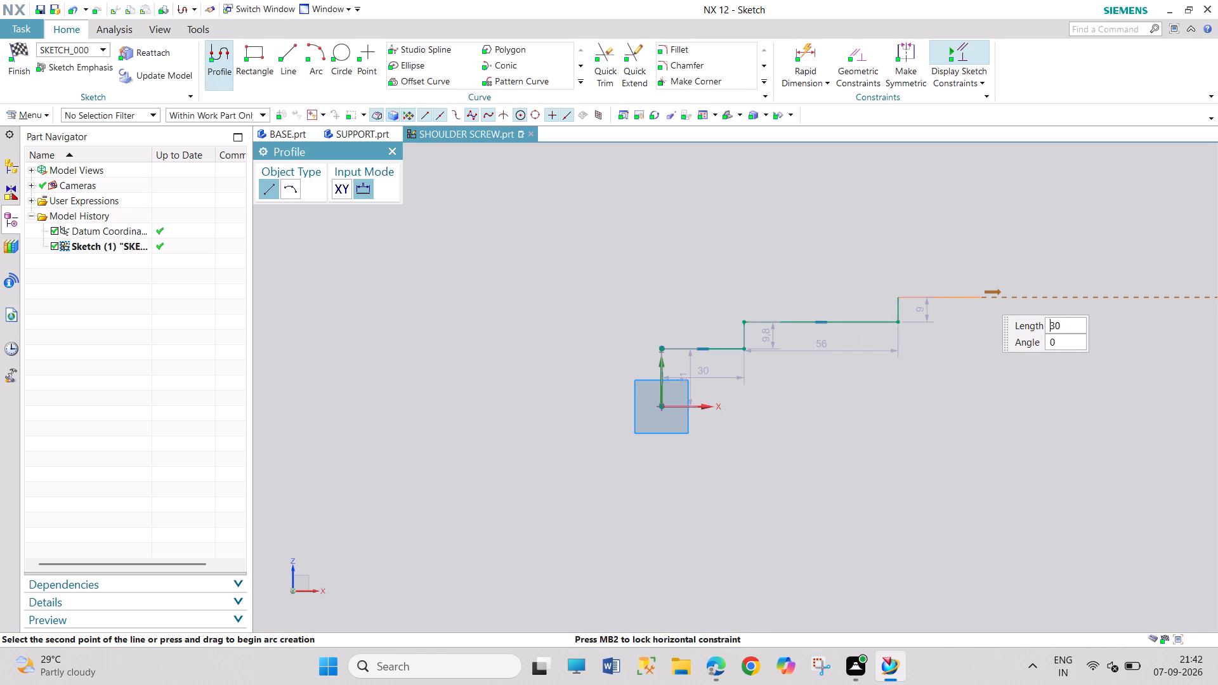
left_click(981, 294)
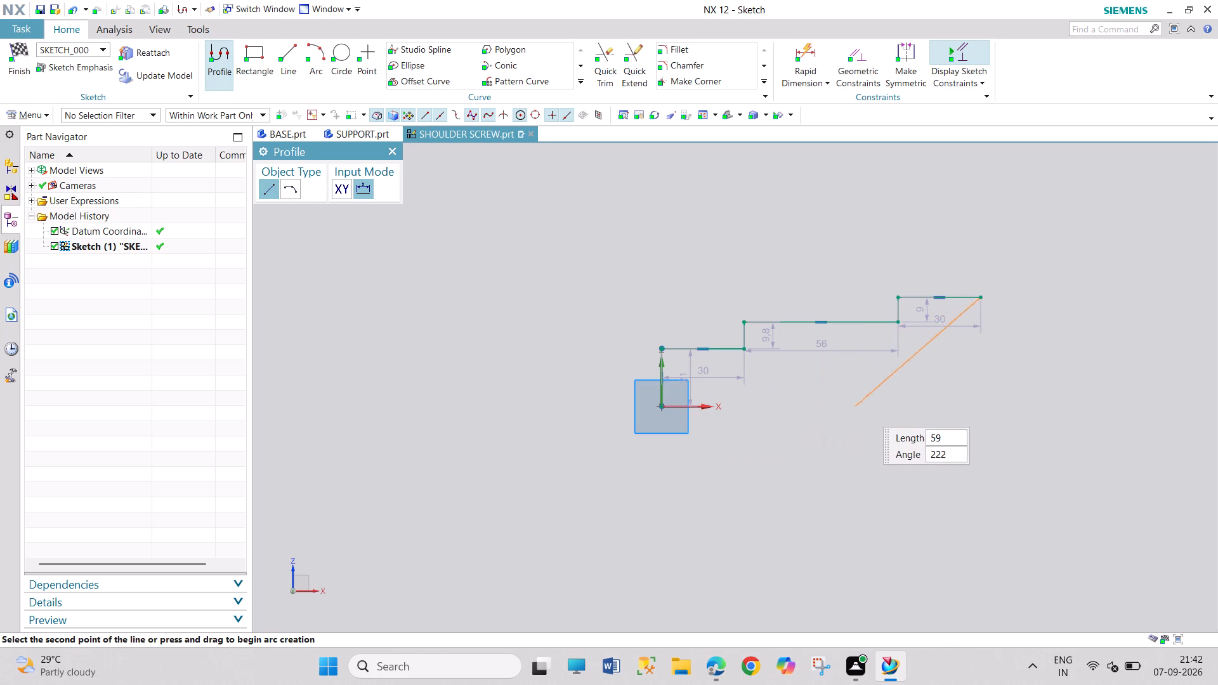
left_click(981, 406)
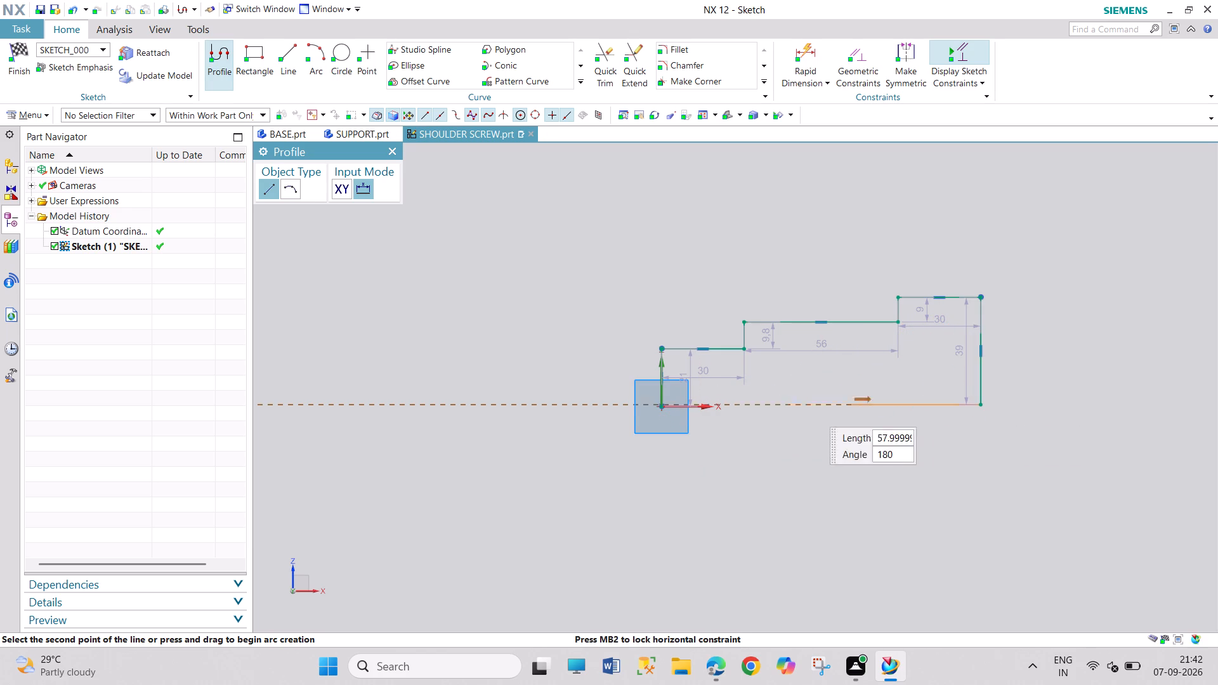
left_click(659, 408)
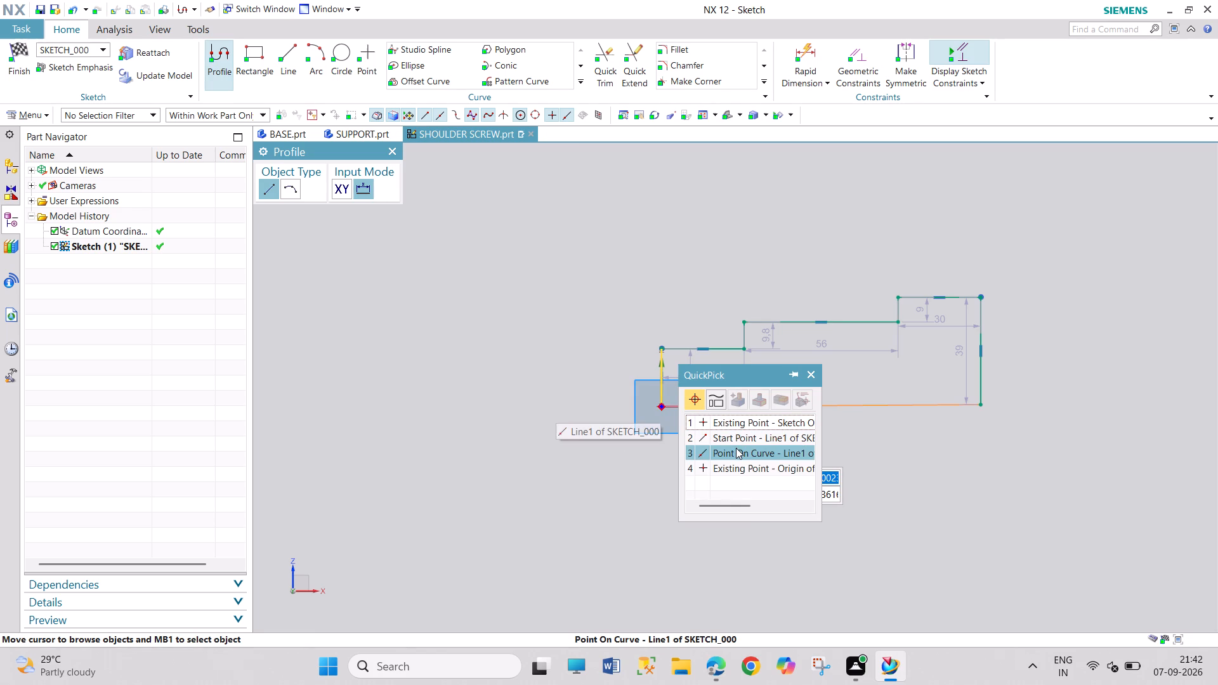
left_click(741, 464)
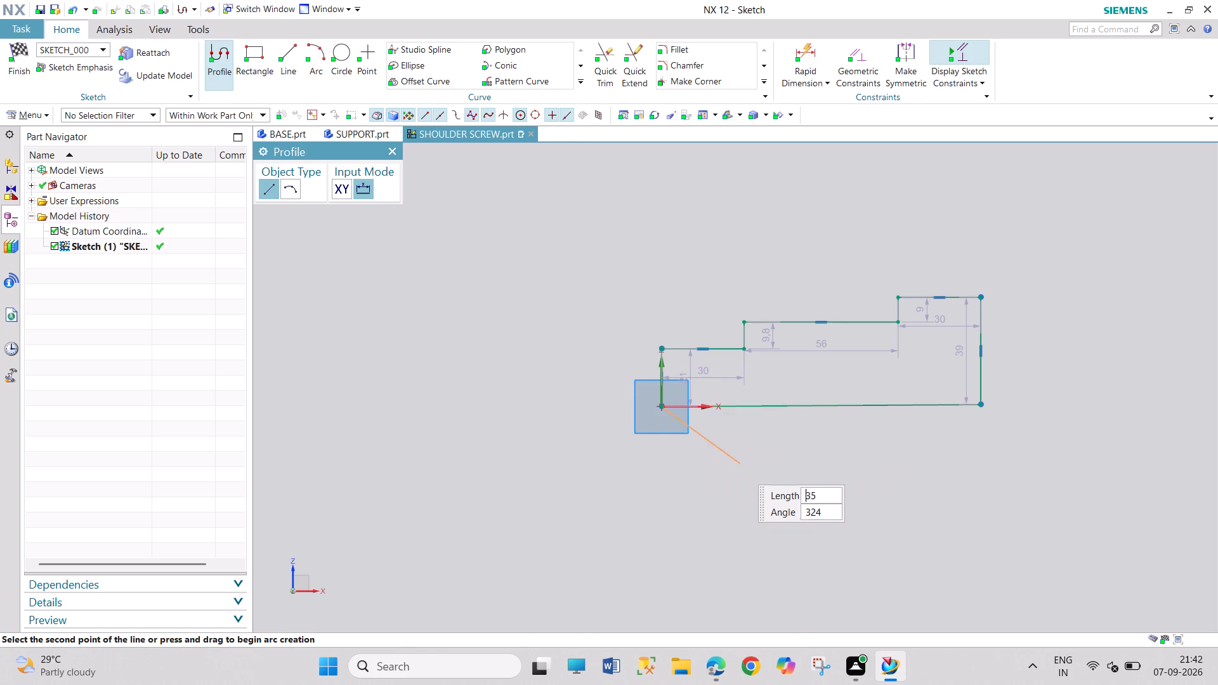
left_click(388, 153)
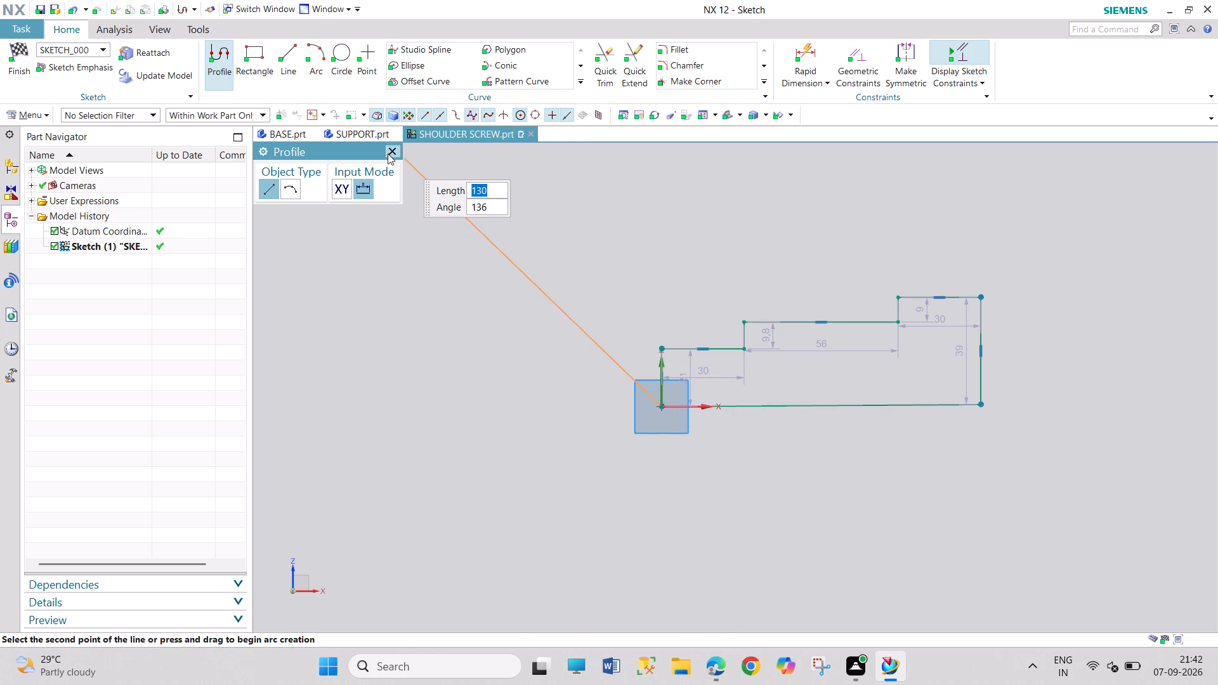
Place the vertical end line's dimension clear of the profile and set the line's length to 5 mm.
left_click_drag(962, 353, 1046, 363)
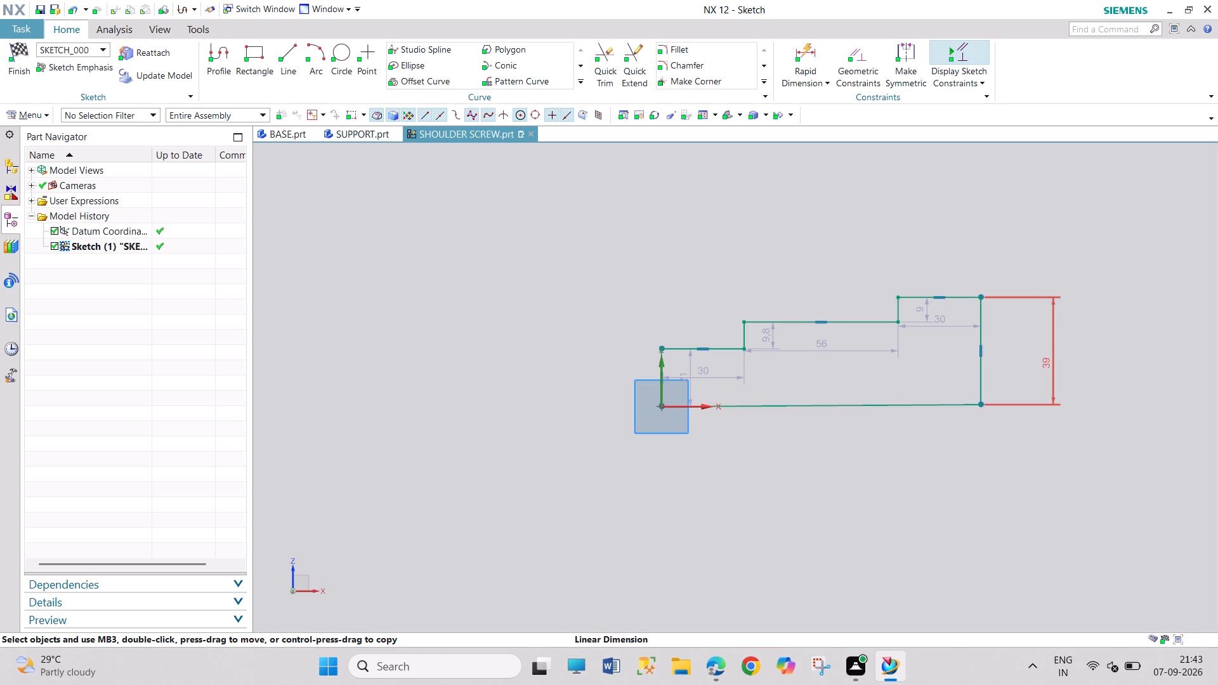
double_click(1045, 365)
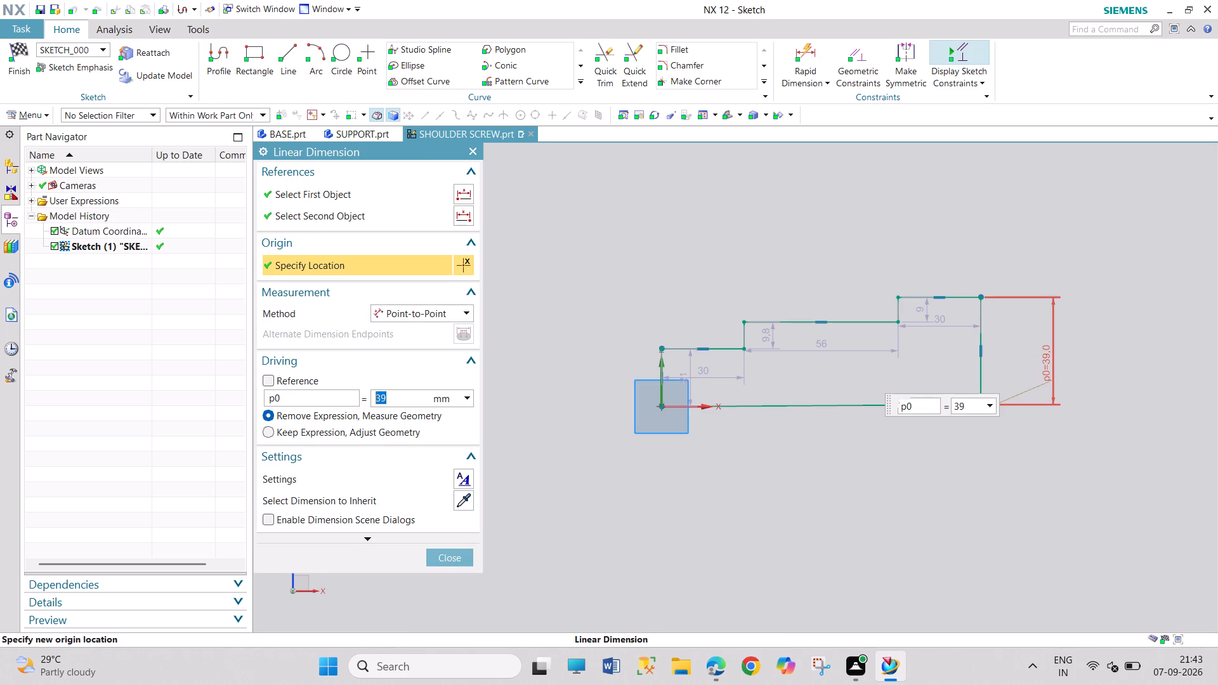
key("5")
key("Return")
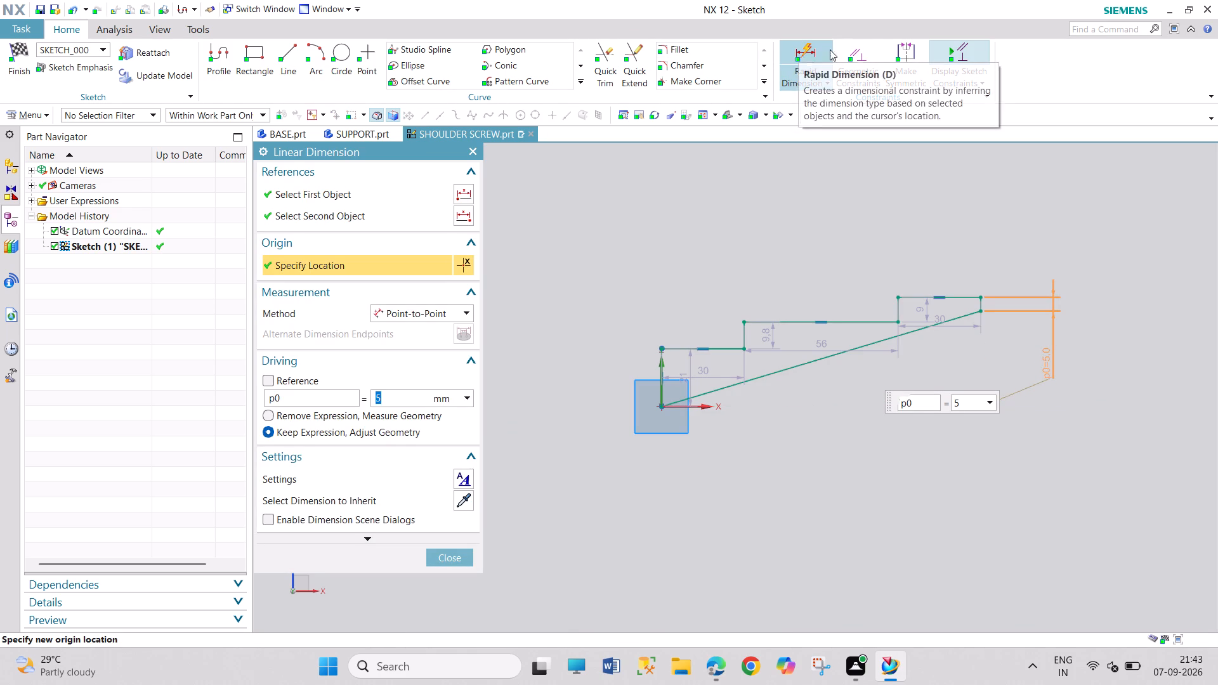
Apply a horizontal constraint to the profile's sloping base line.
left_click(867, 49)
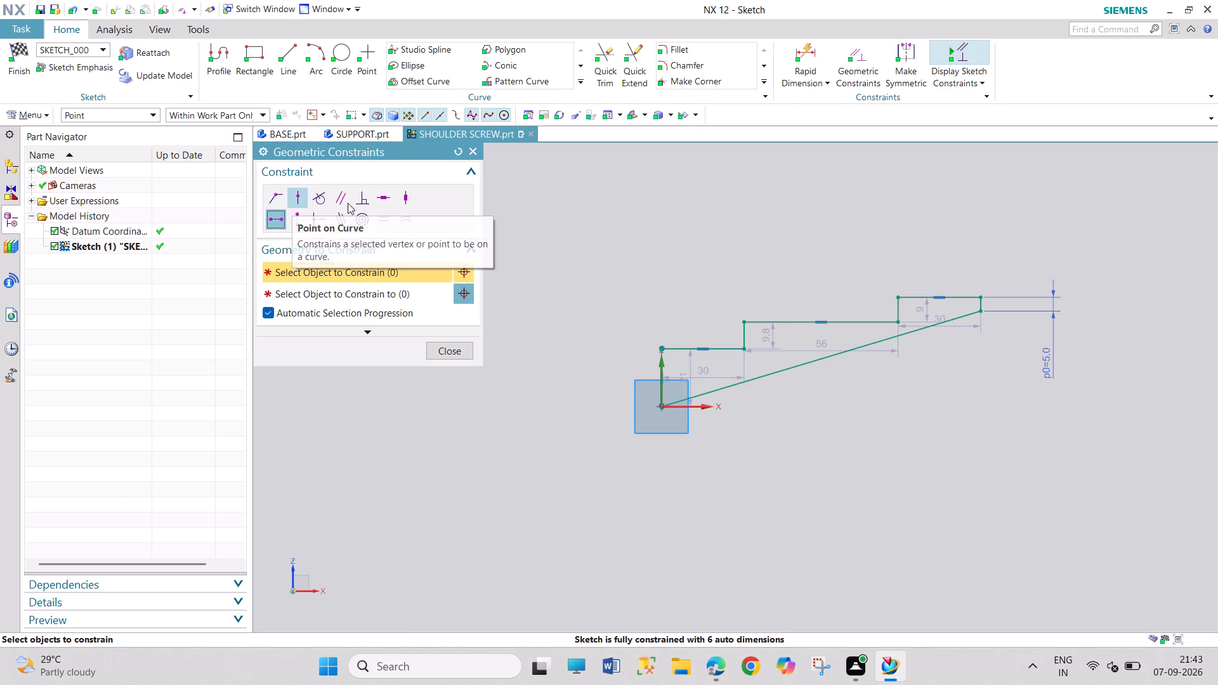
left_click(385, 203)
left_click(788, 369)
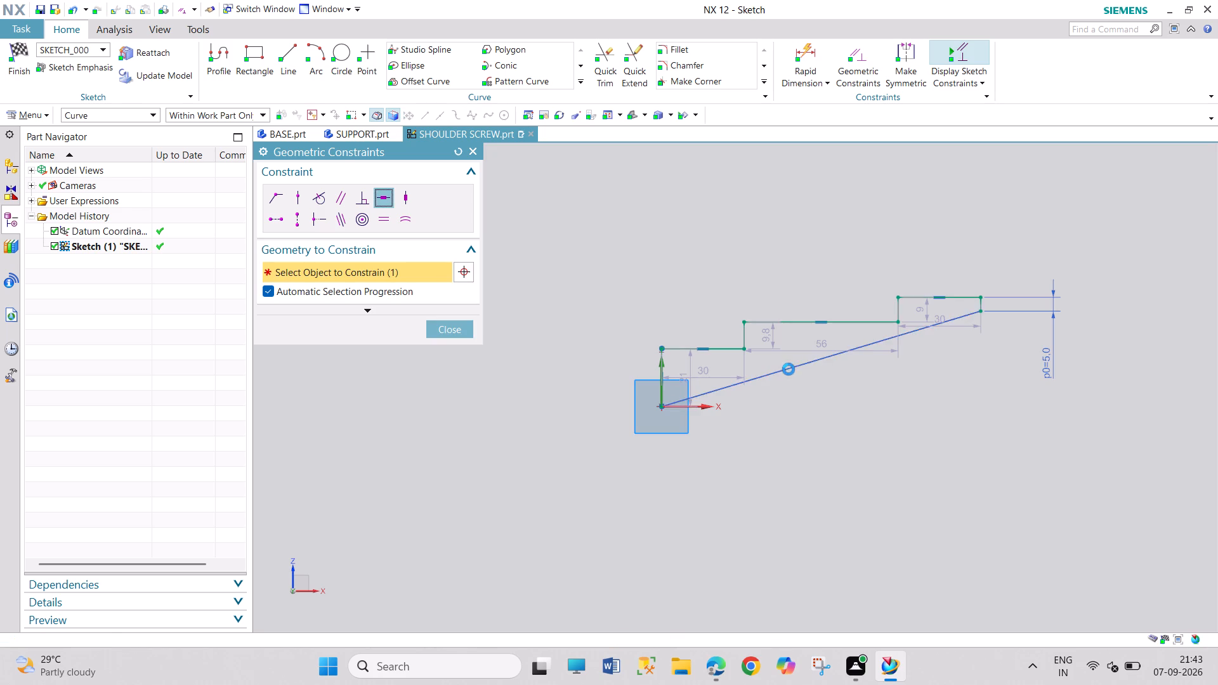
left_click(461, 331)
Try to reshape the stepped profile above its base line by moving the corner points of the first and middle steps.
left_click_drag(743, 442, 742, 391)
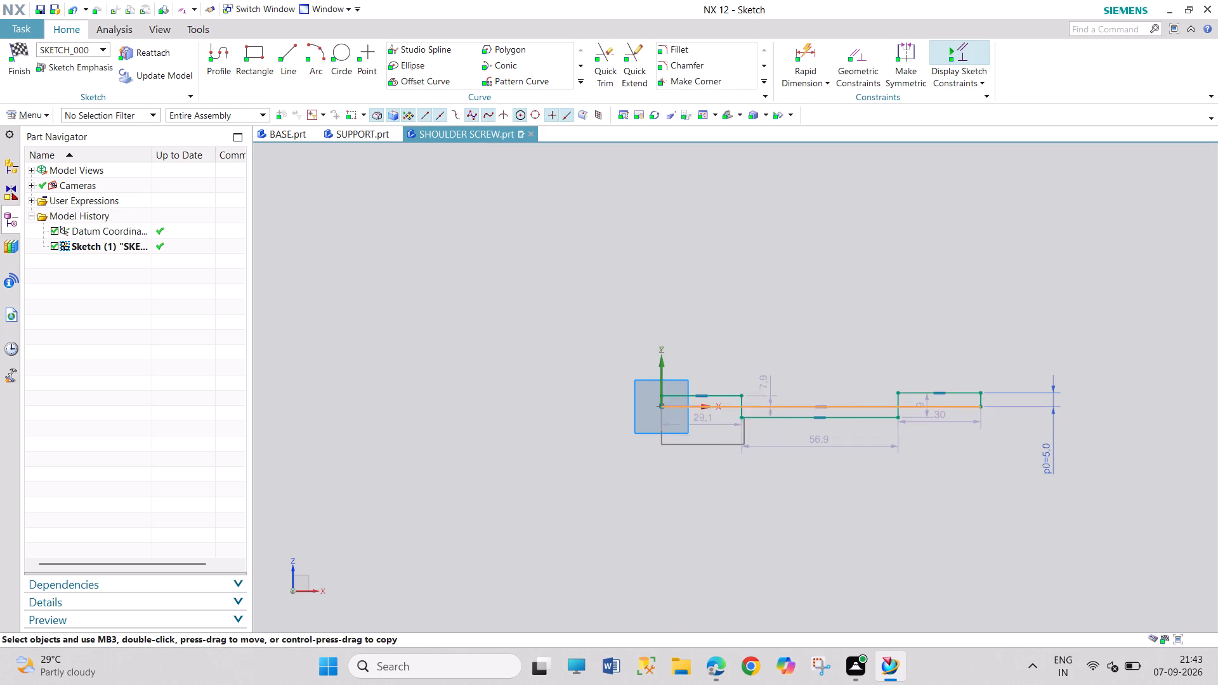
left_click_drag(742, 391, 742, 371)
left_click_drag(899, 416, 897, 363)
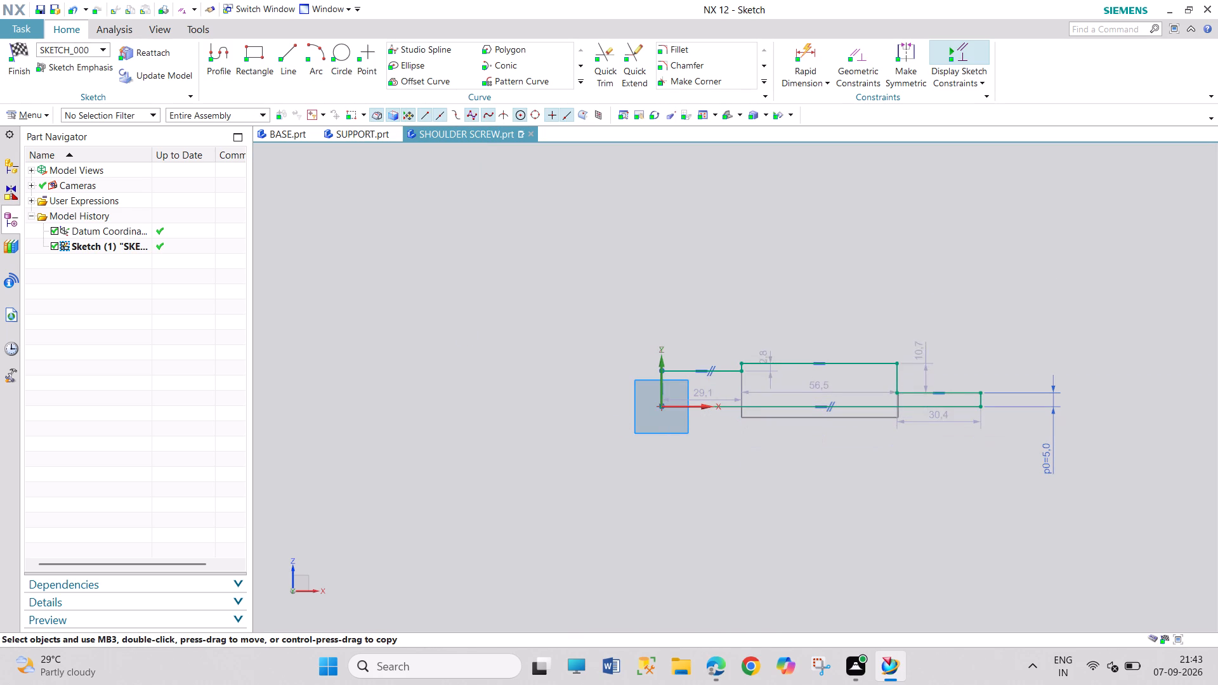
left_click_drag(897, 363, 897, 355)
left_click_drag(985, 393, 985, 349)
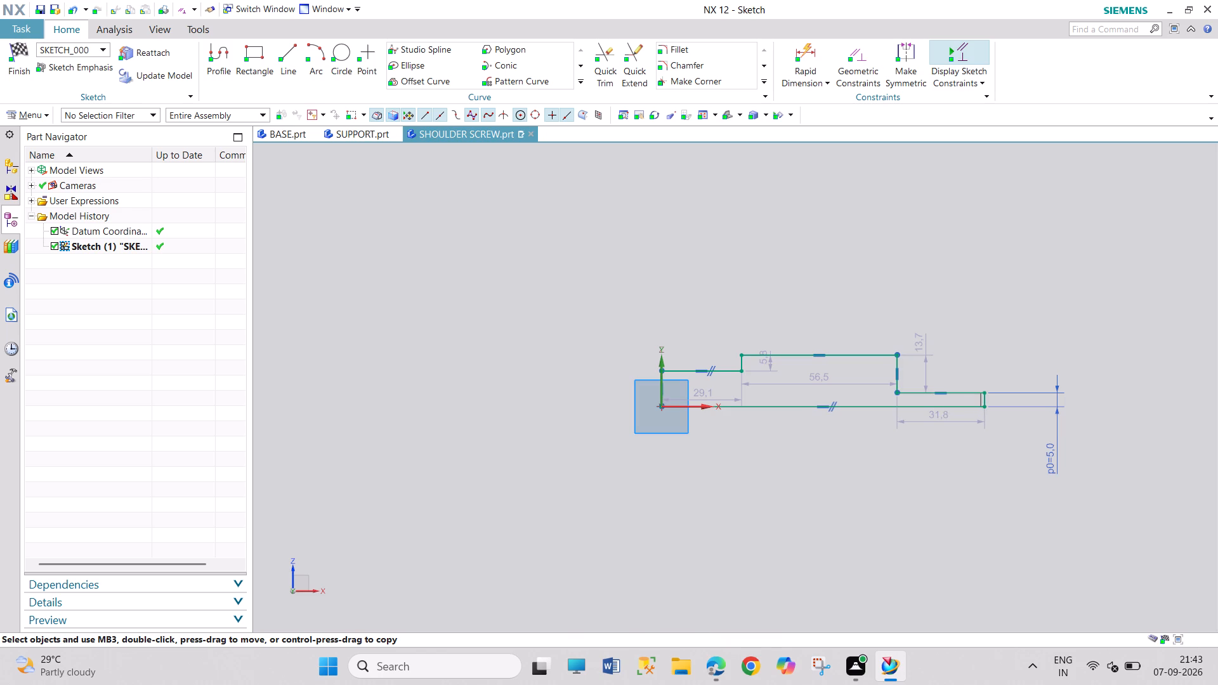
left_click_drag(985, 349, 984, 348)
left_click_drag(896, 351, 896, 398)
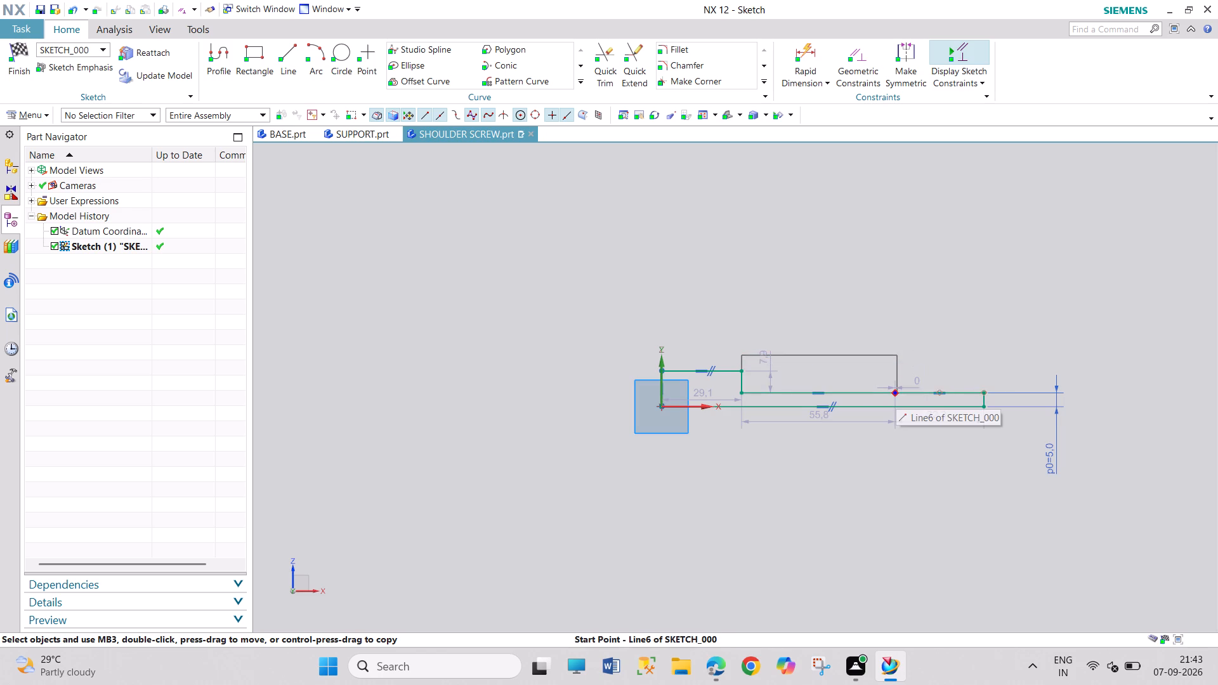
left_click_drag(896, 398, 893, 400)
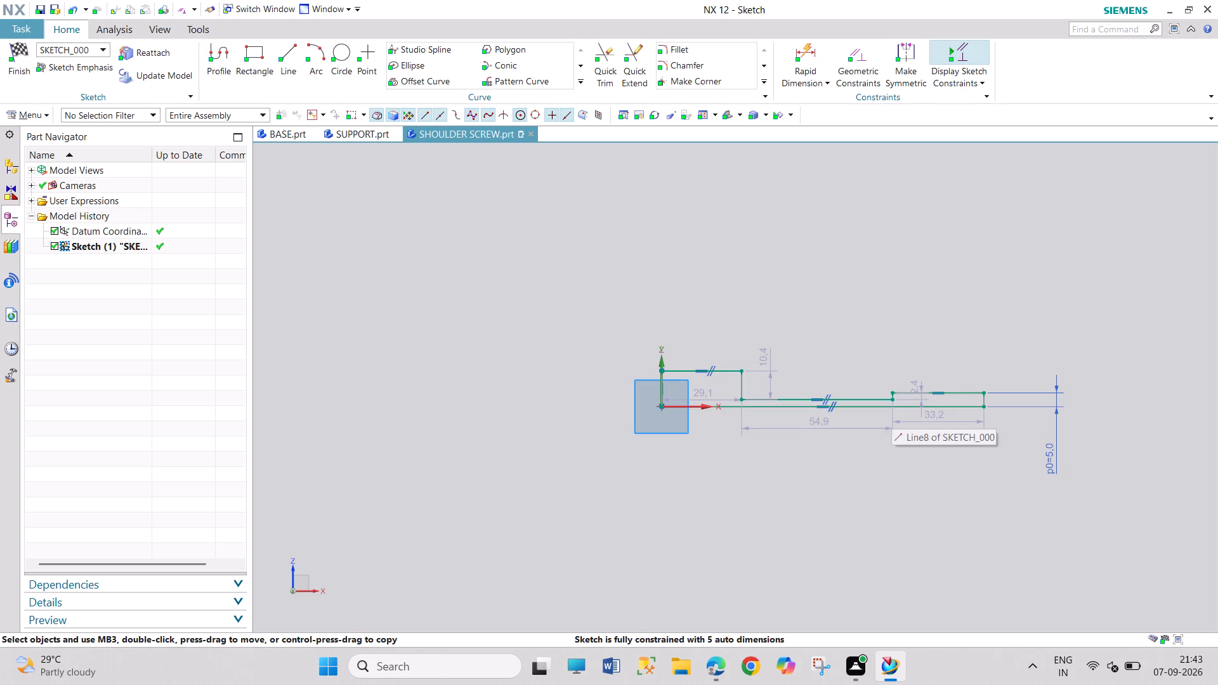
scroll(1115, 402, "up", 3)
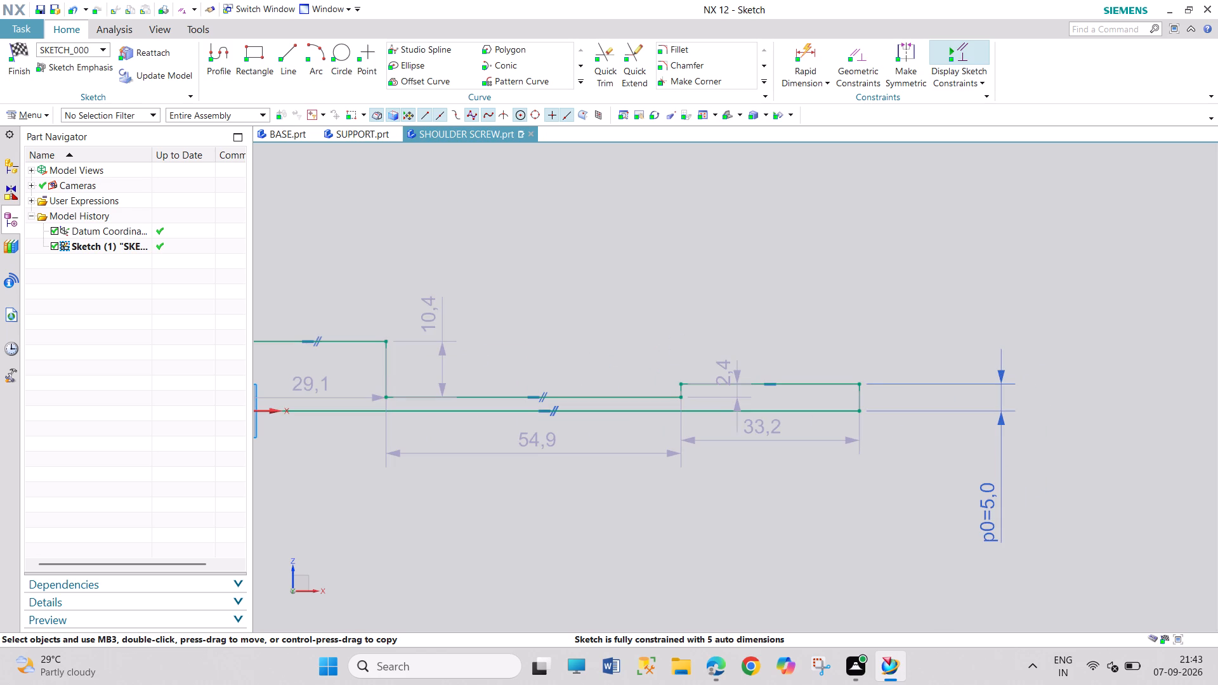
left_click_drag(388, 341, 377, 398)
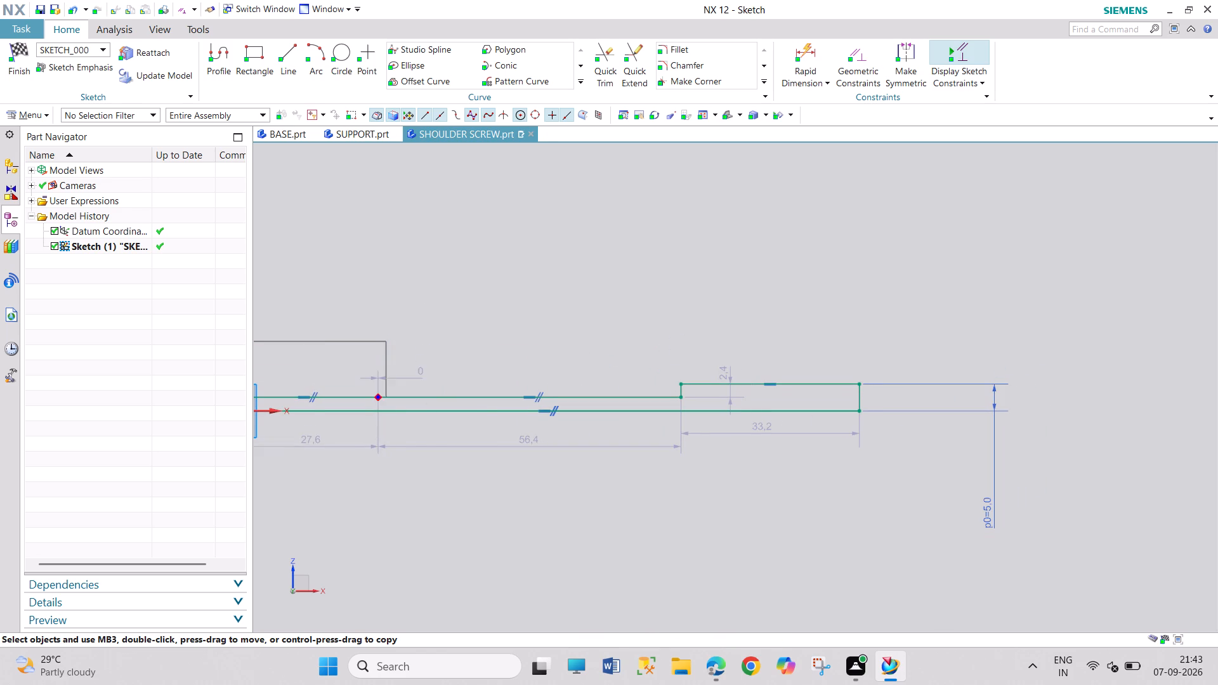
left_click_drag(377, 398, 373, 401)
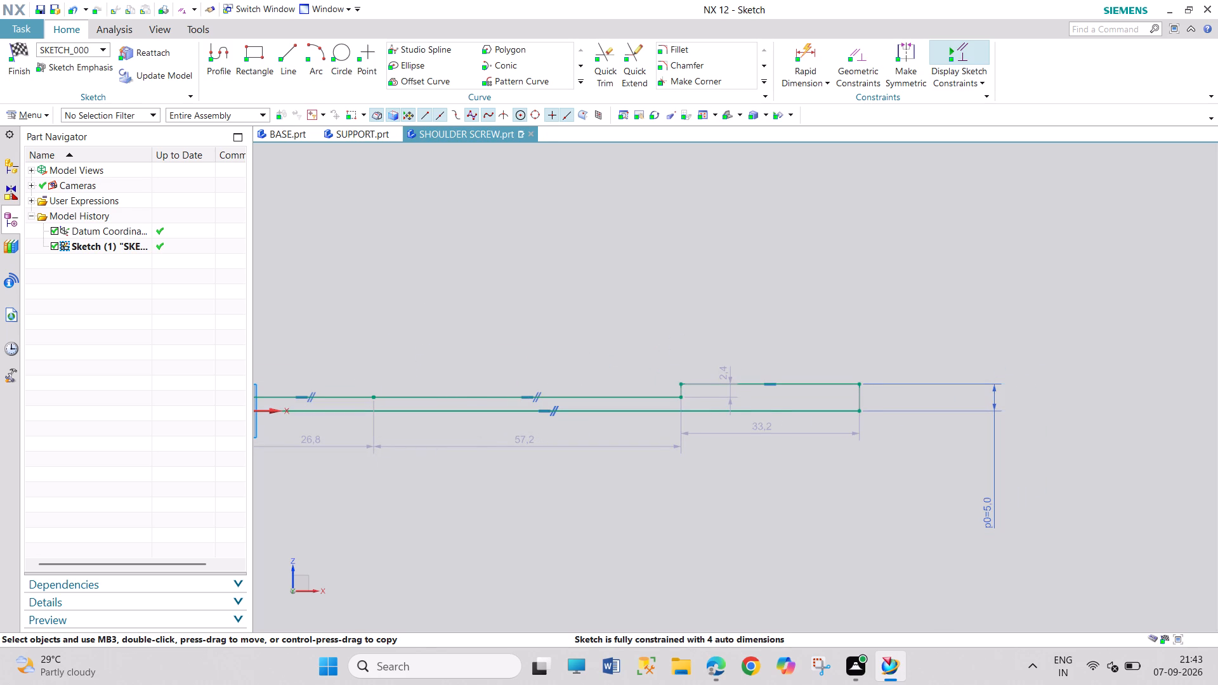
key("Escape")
Undo the corner moves, the base line's horizontal constraint and the 5 mm dimension on the vertical end line.
key("ctrl+z")
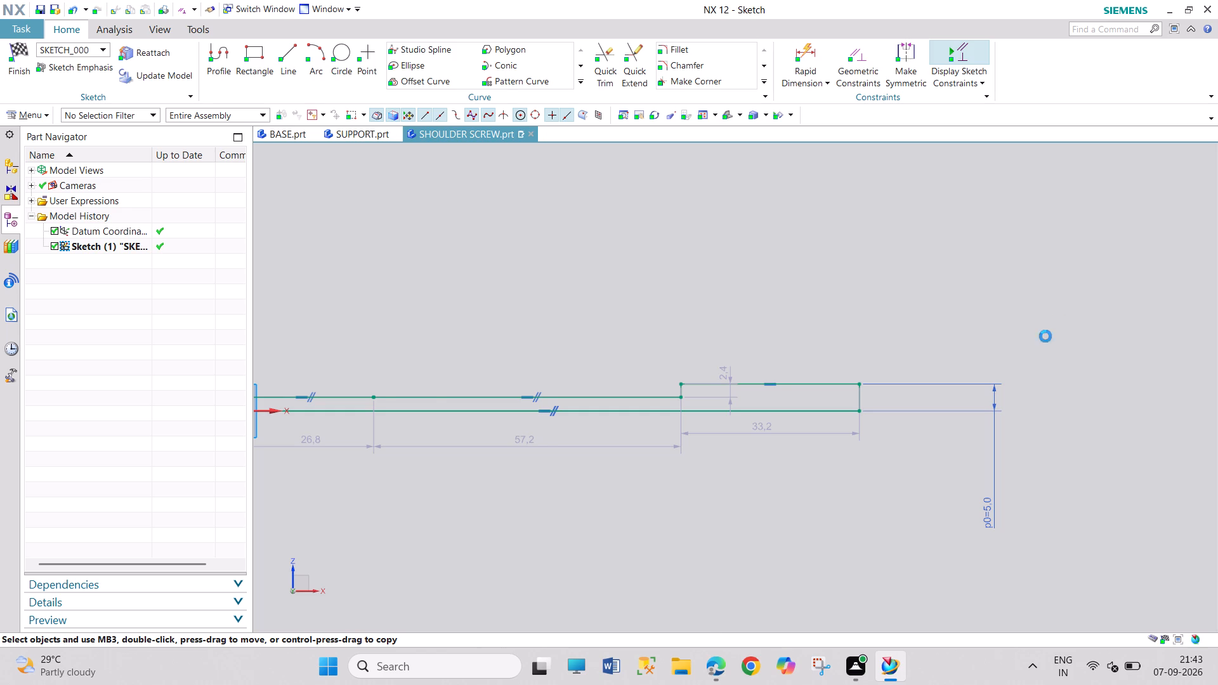
key("ctrl+z")
key("ctrl+z")
key("ctrl+z")
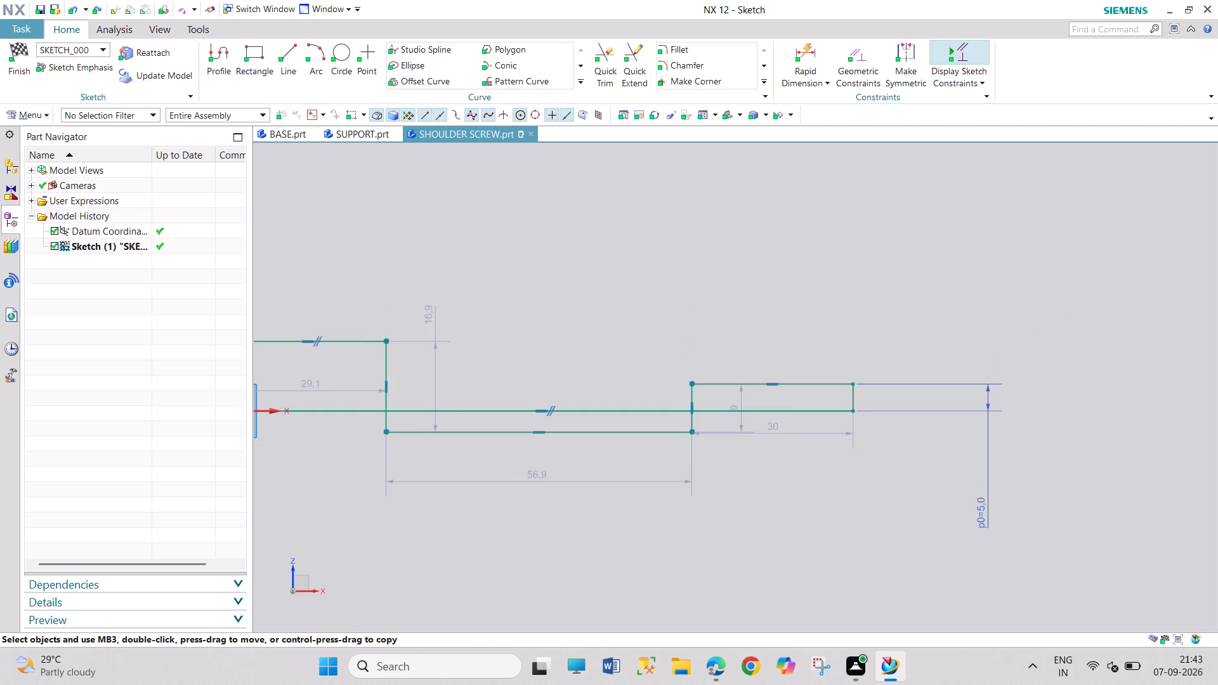
key("ctrl+z")
key("ctrl+z")
key("ctrl+z")
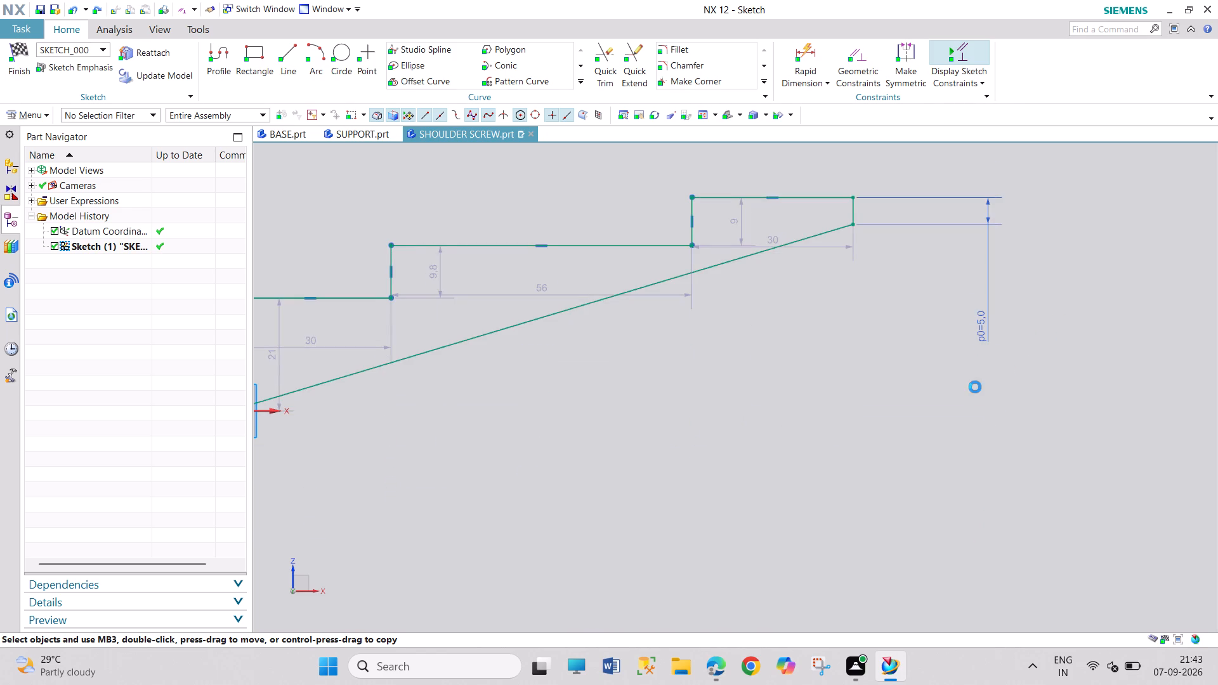
Dimension the horizontal length of the profile's base line below the sketch and set it to 37 mm.
scroll(449, 477, "down", 1)
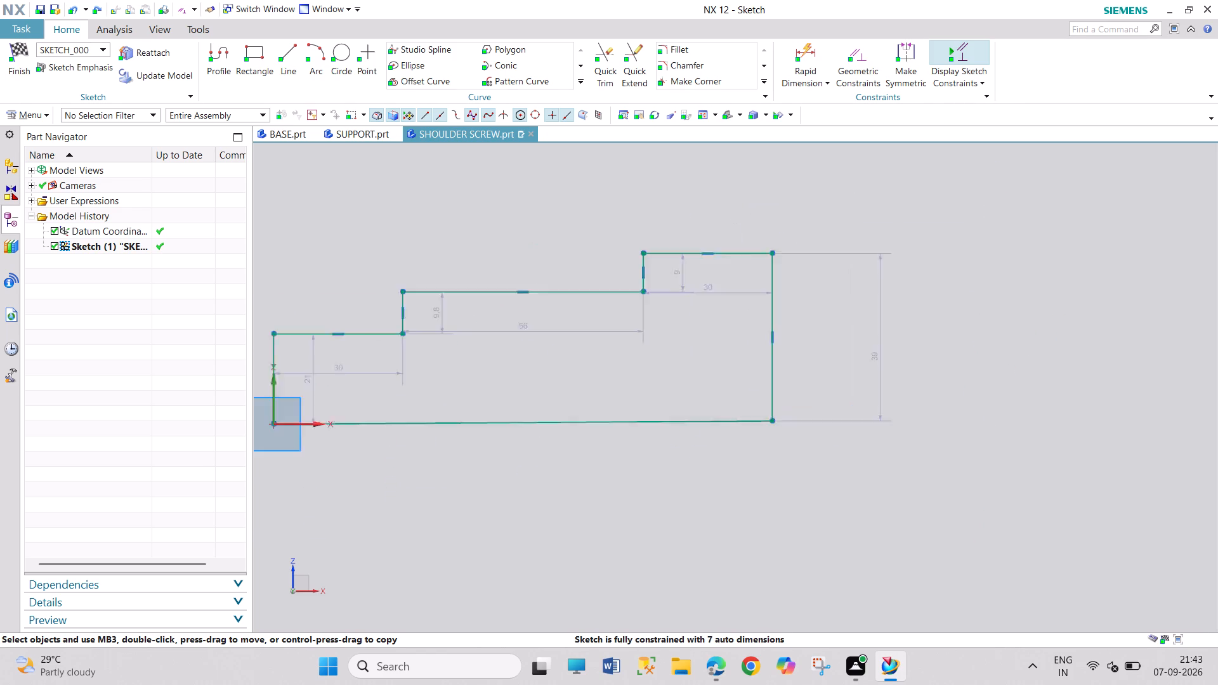
scroll(449, 477, "down", 1)
scroll(390, 487, "up", 1)
scroll(390, 487, "down", 2)
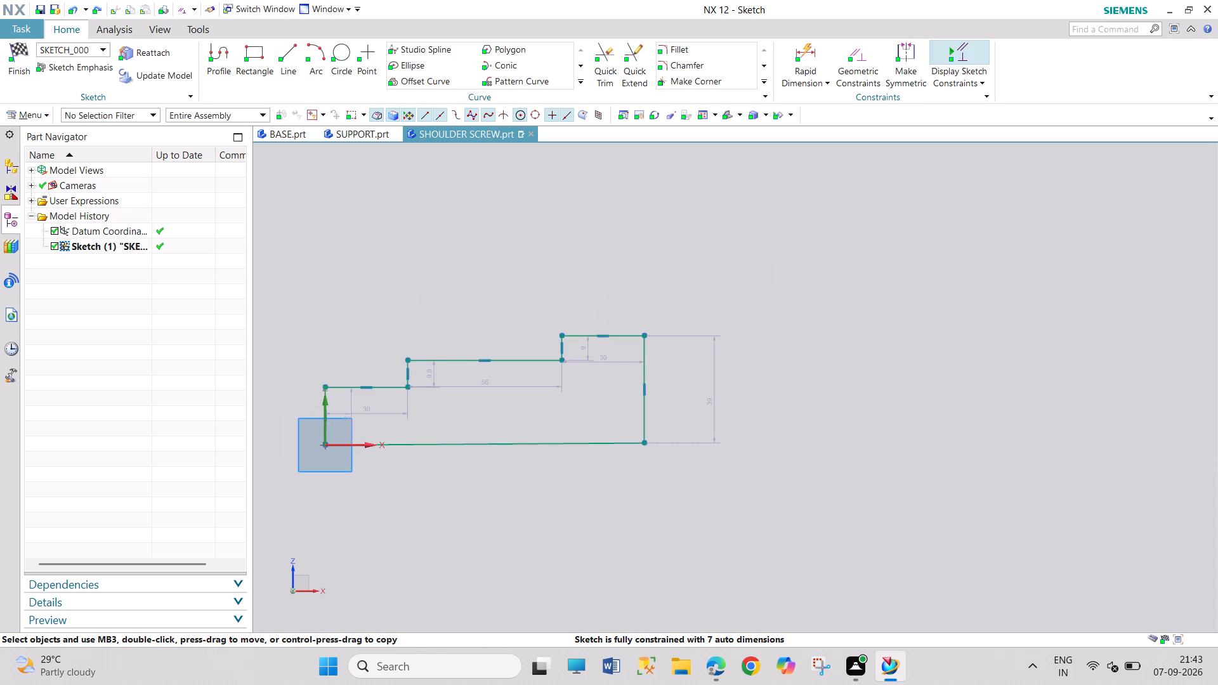
scroll(283, 462, "up", 1)
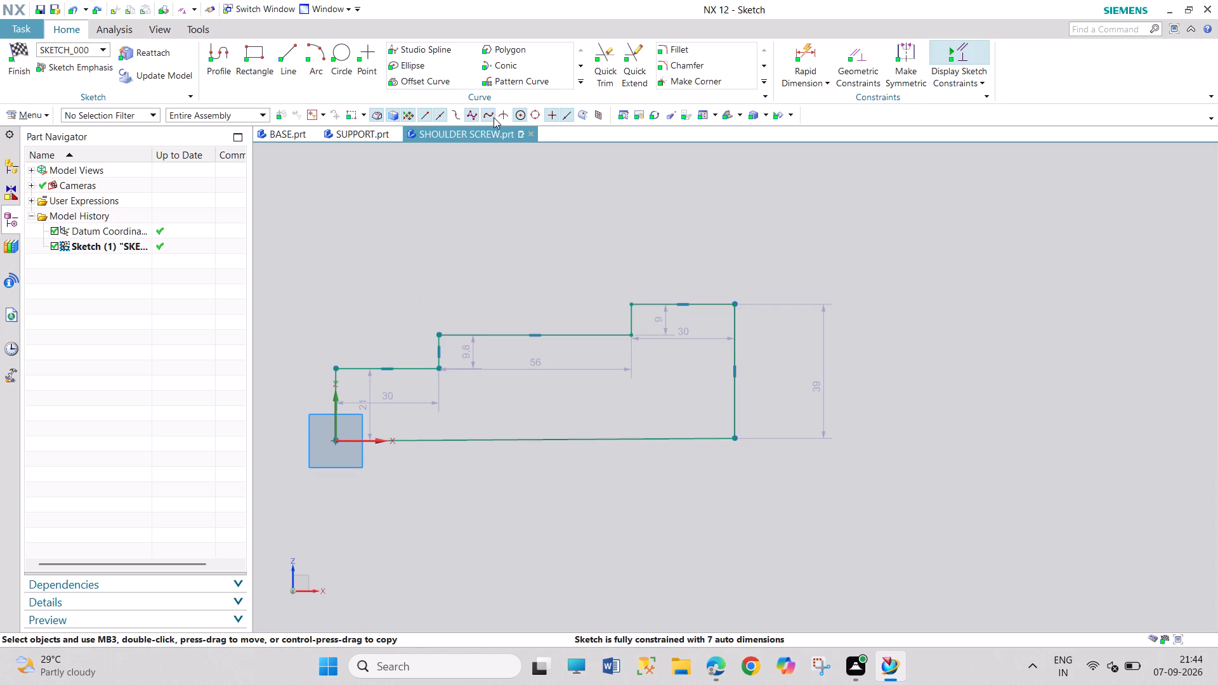
left_click(802, 51)
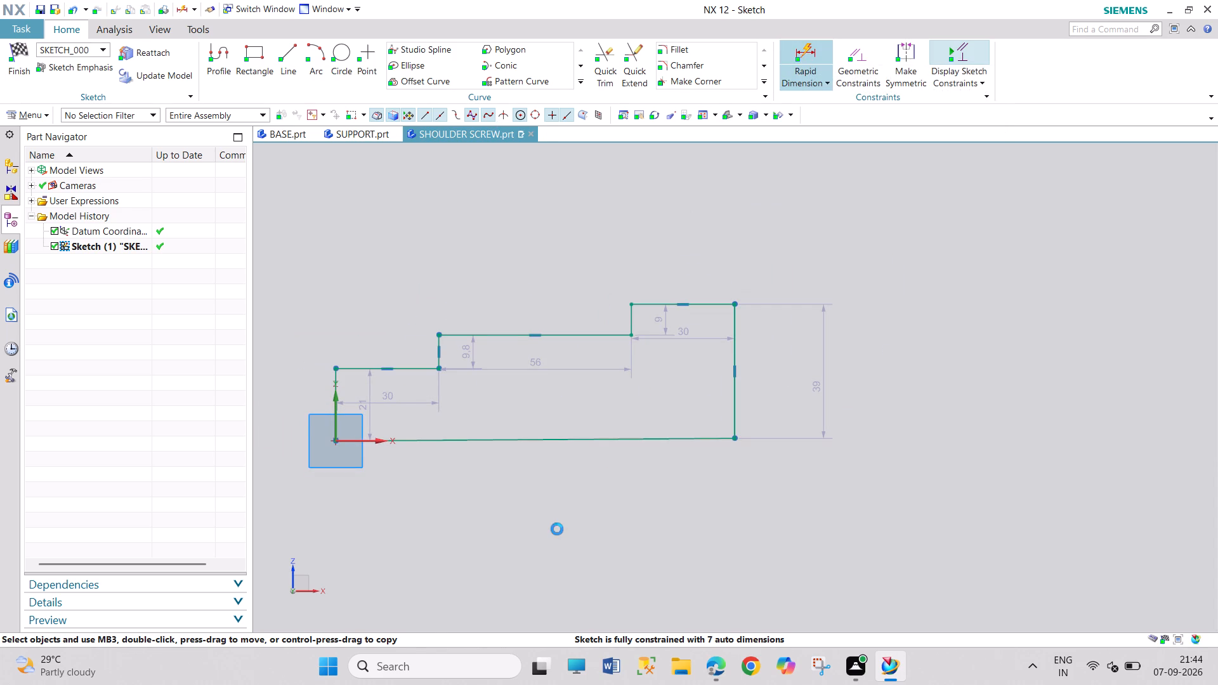
left_click(582, 436)
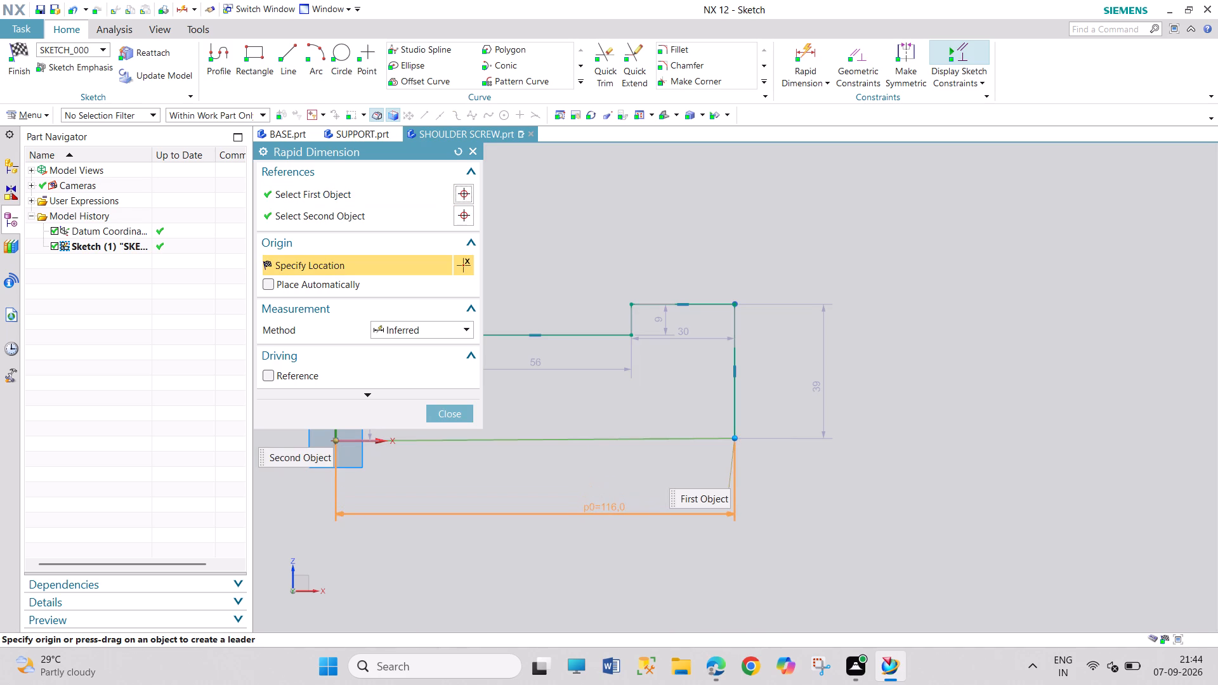
left_click(604, 507)
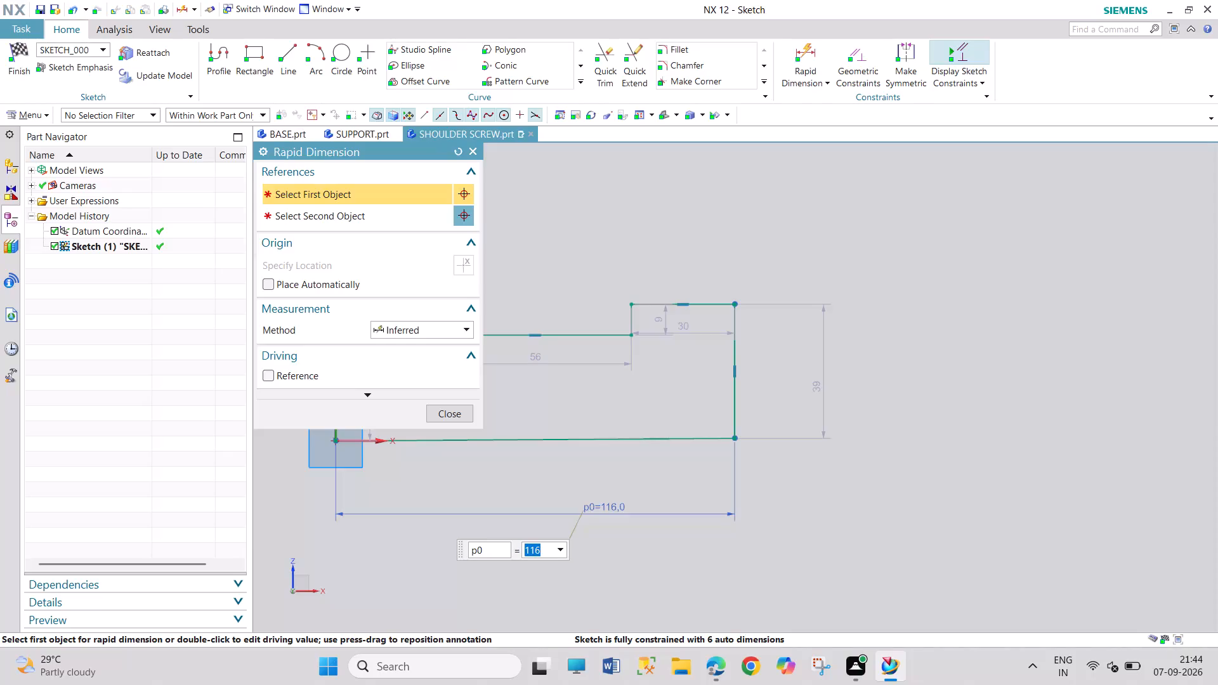
type("37")
key("Return")
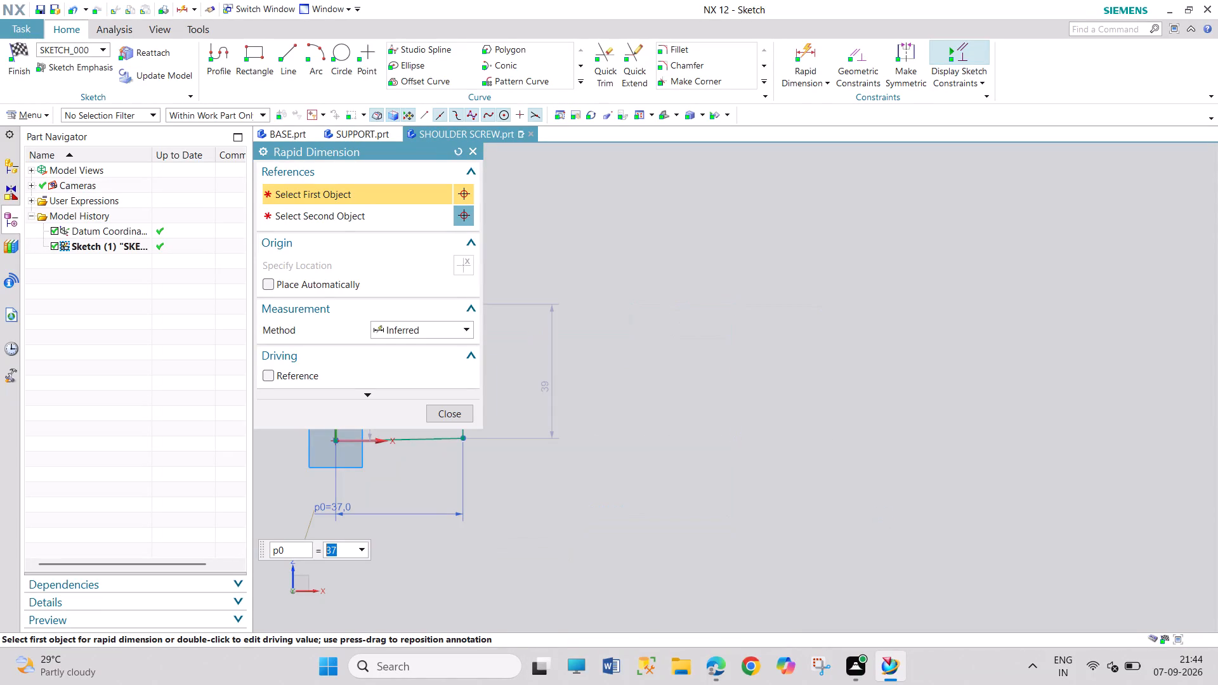
left_click(458, 414)
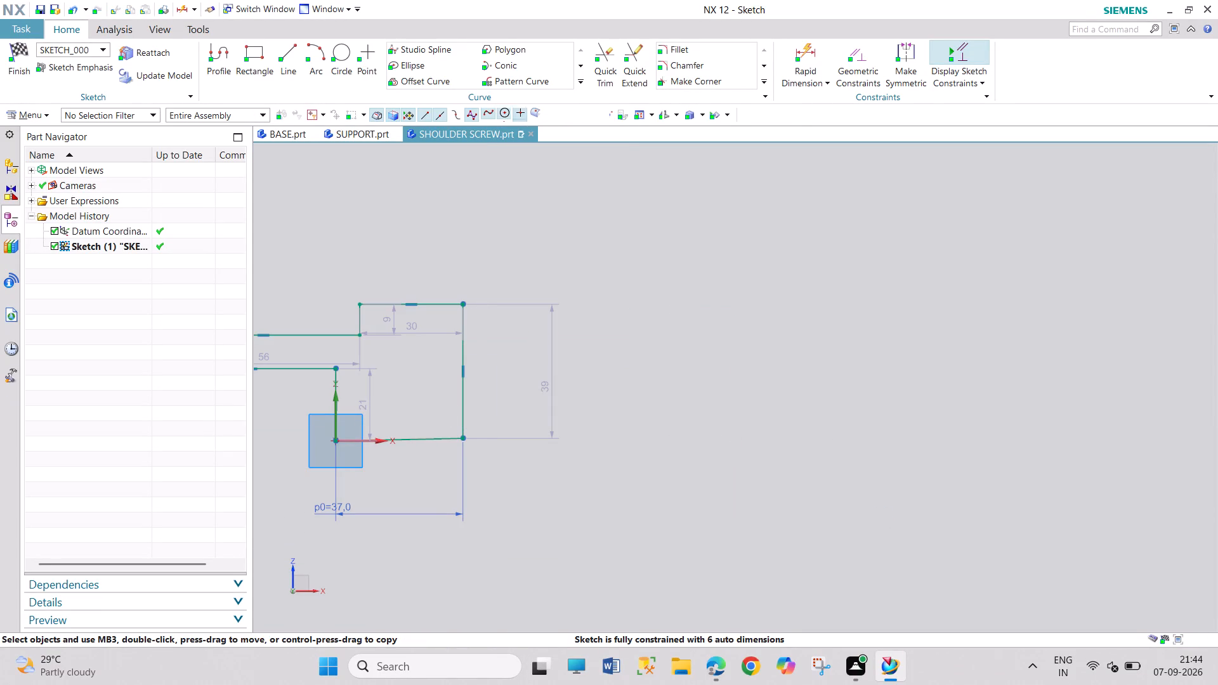
Move the profile's corners to form three rising steps from the origin, the last two about 13 and 10 mm long, with an end line about 17 mm high.
scroll(428, 397, "down", 5)
scroll(431, 396, "up", 3)
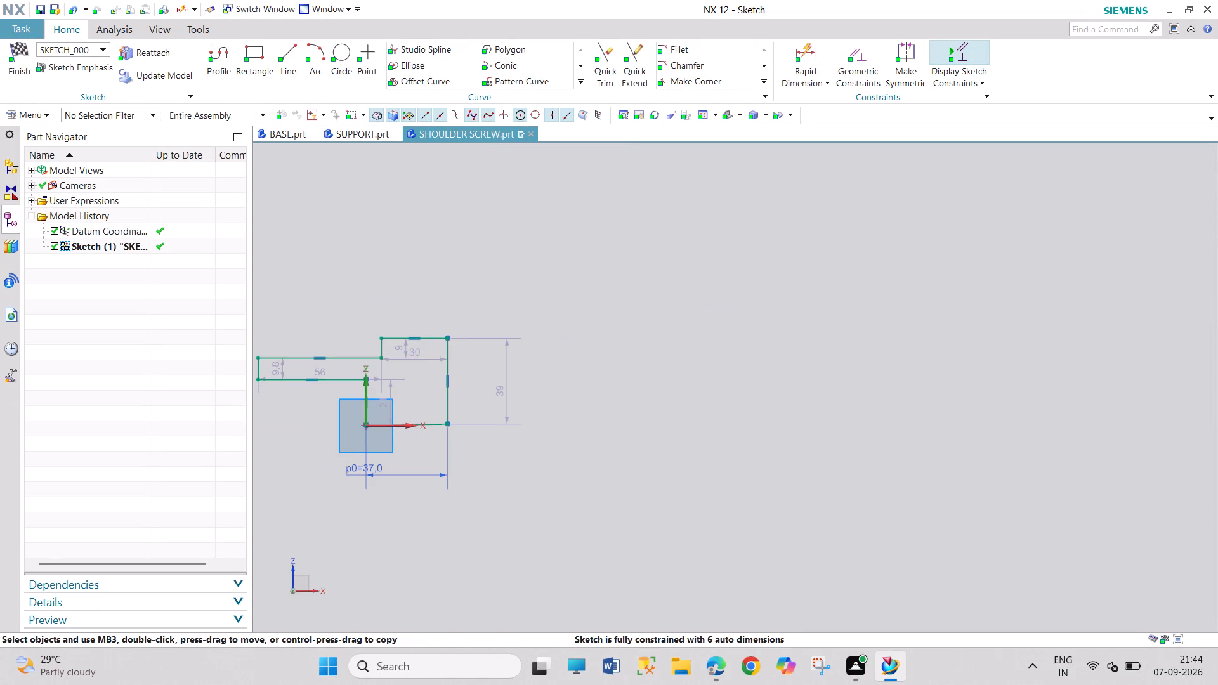
left_click_drag(383, 339, 425, 342)
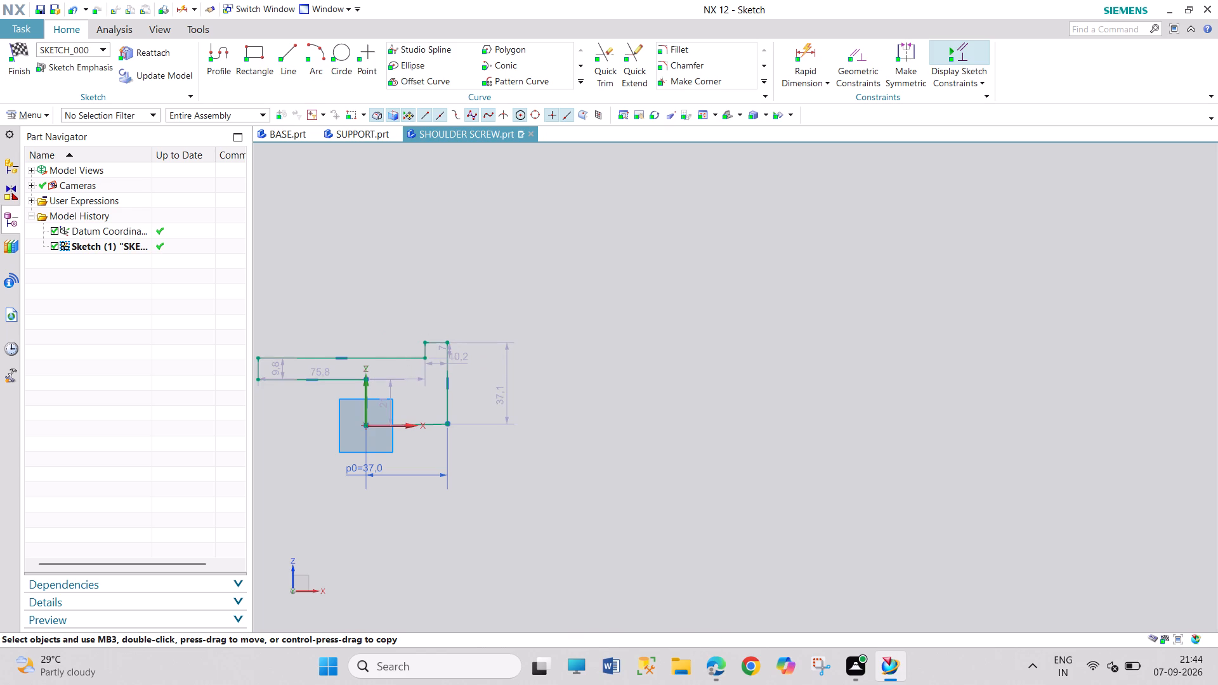
left_click_drag(262, 359, 395, 378)
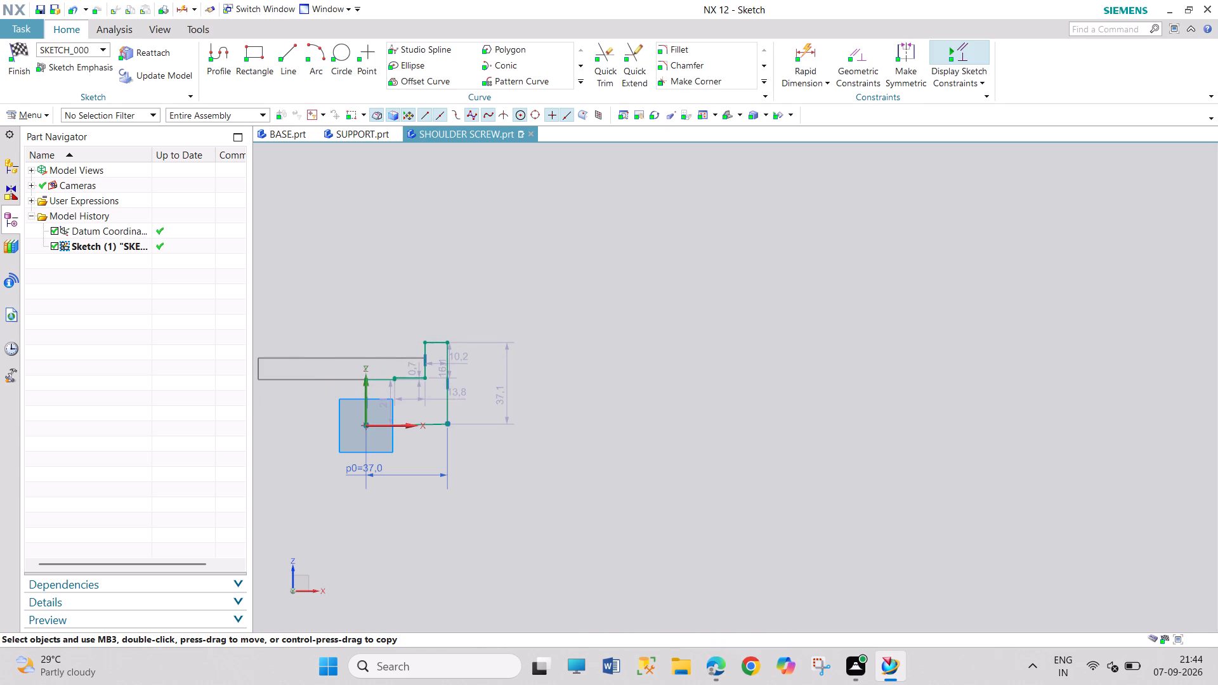
left_click_drag(395, 378, 396, 368)
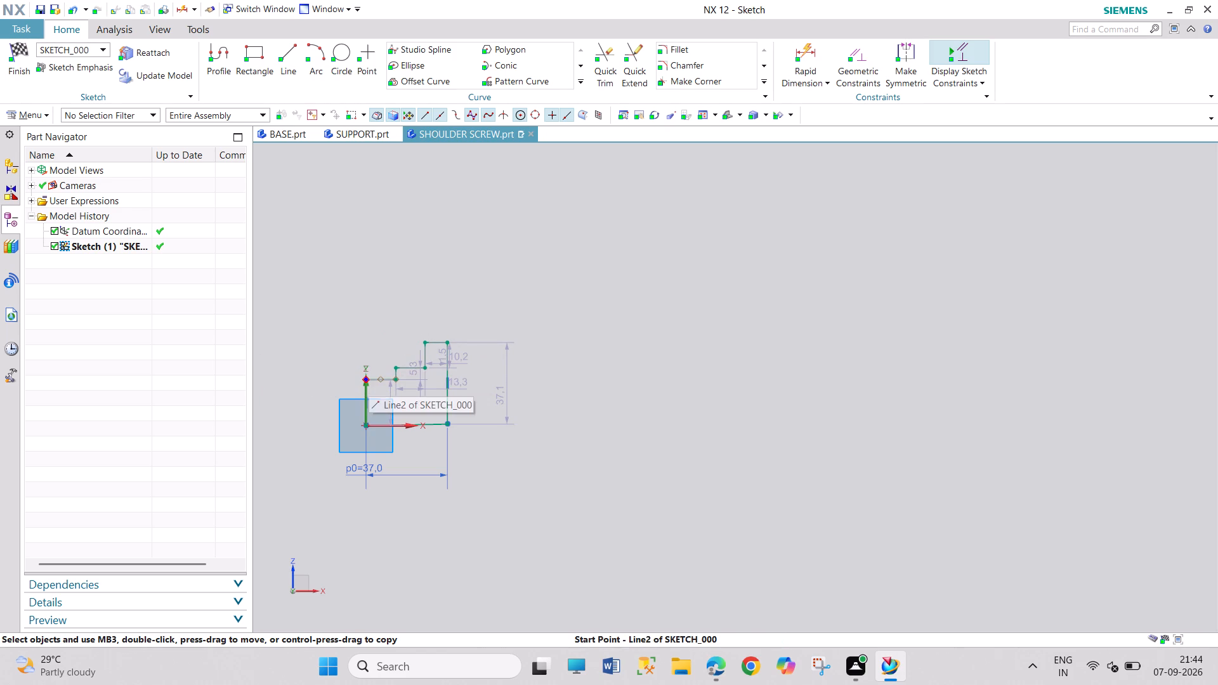
left_click_drag(369, 379, 372, 415)
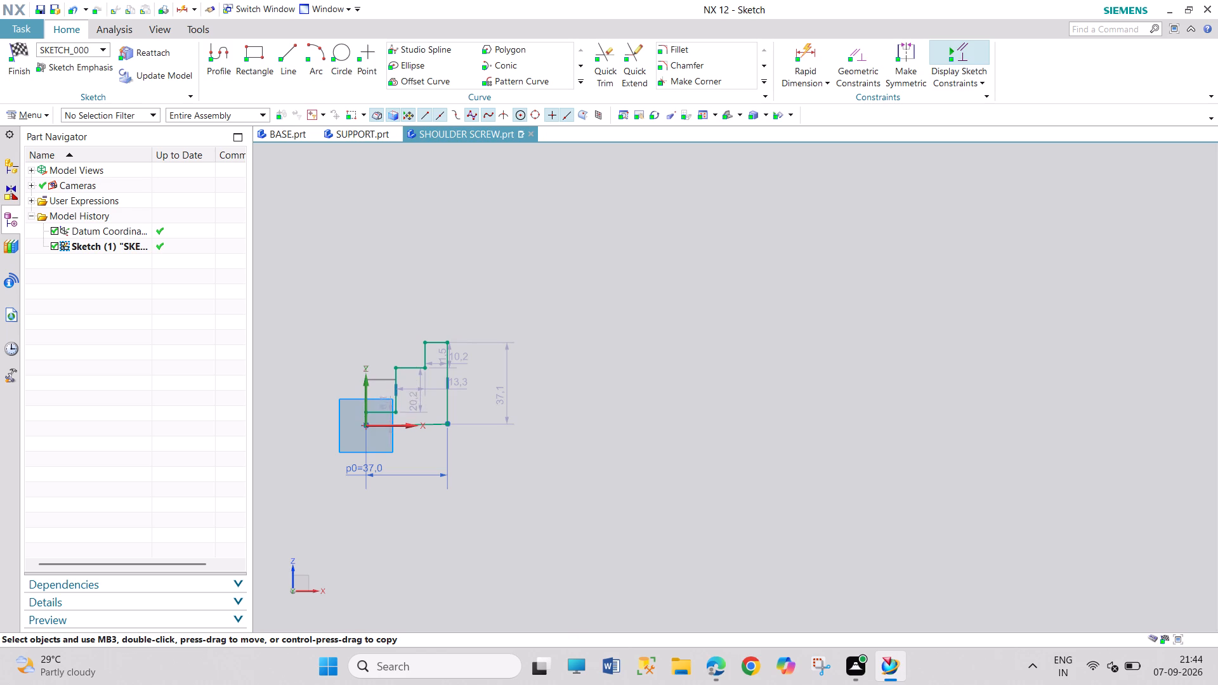
left_click_drag(372, 415, 372, 412)
left_click_drag(397, 365, 397, 381)
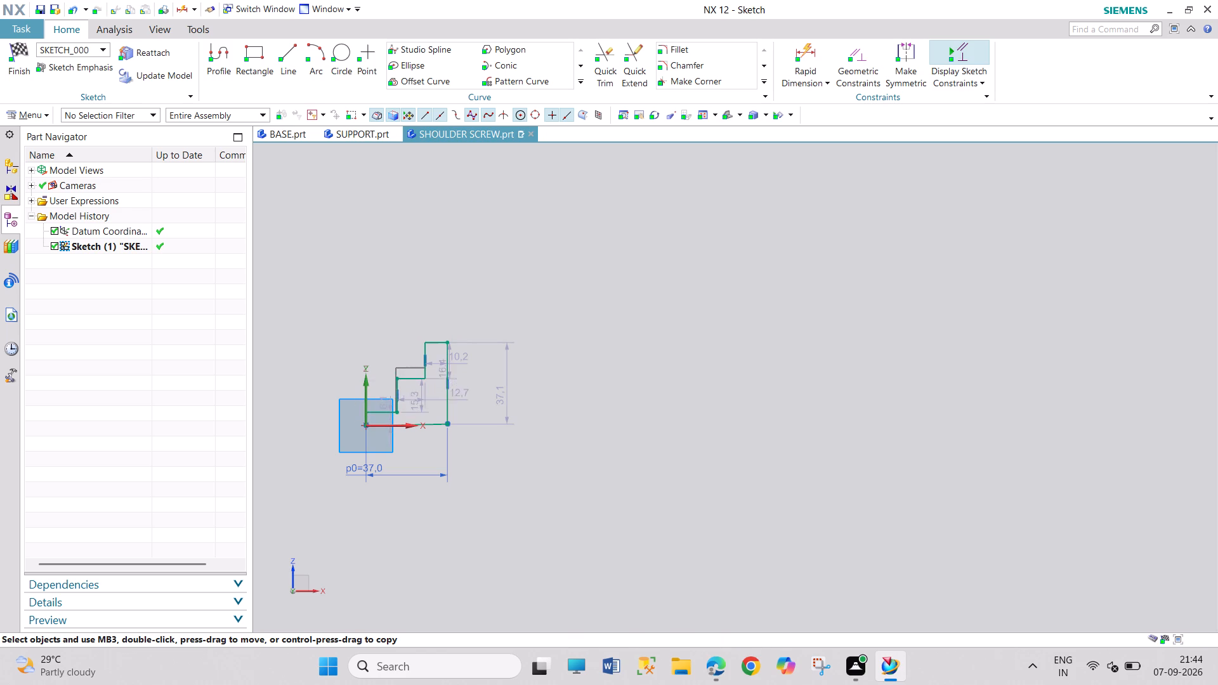
left_click_drag(397, 381, 398, 395)
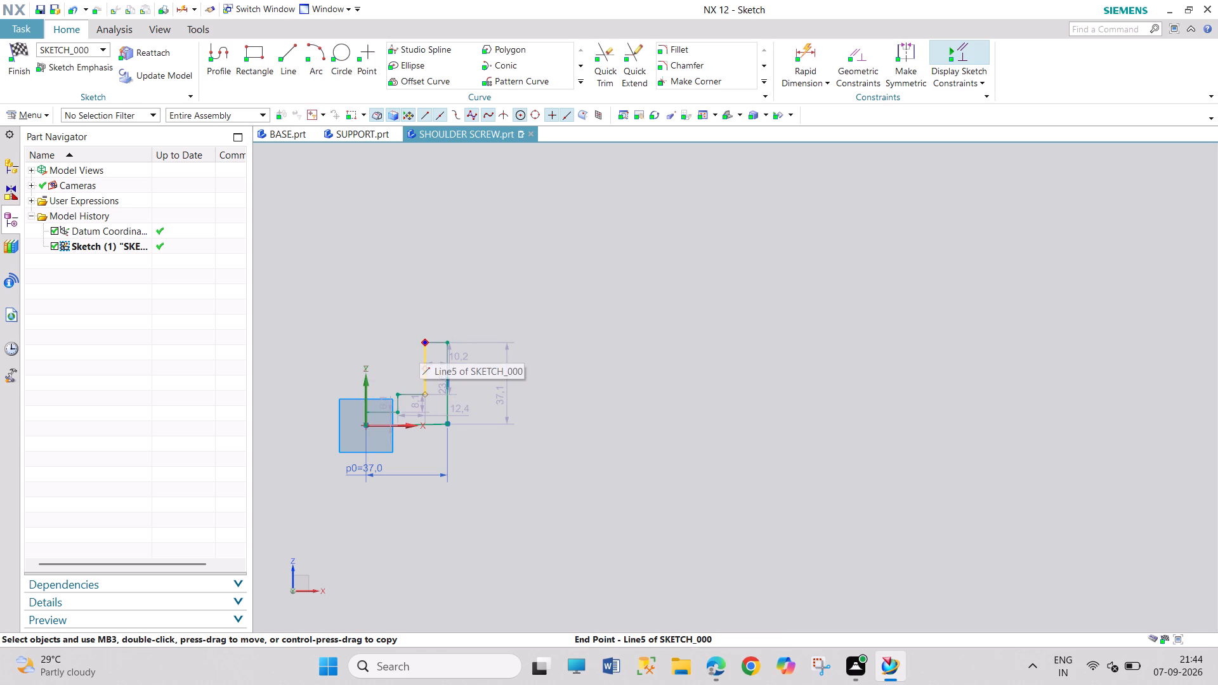
left_click_drag(422, 346, 423, 356)
left_click_drag(450, 350, 450, 372)
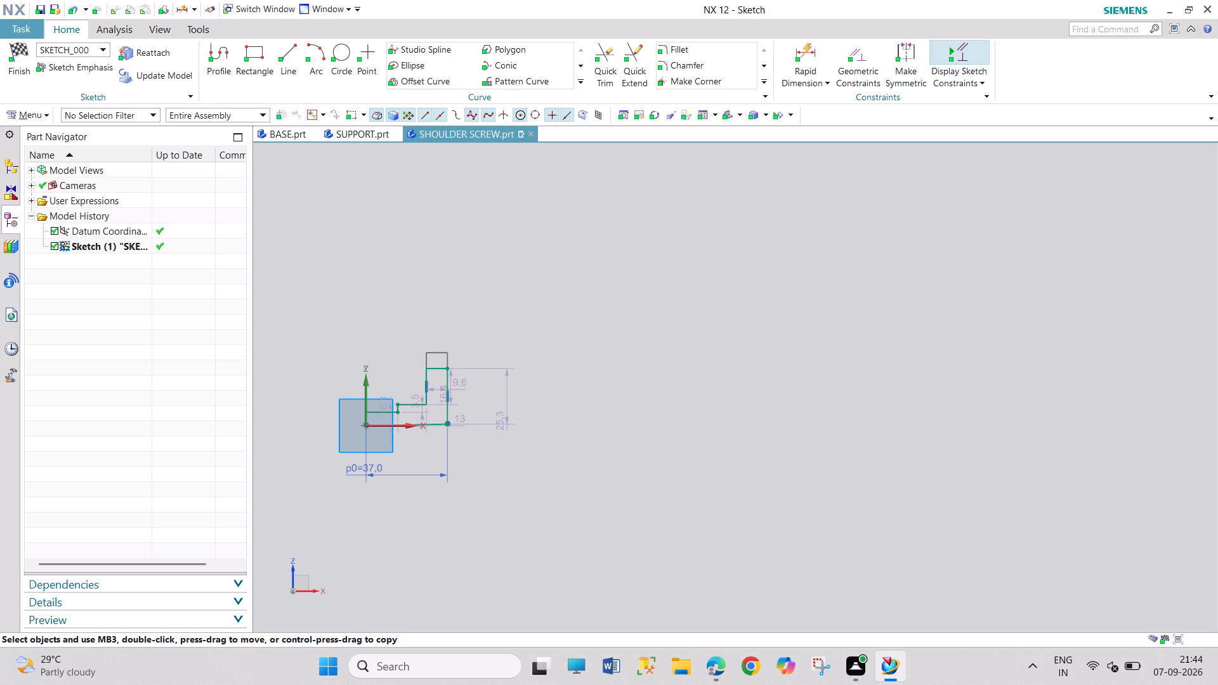
left_click_drag(450, 372, 451, 386)
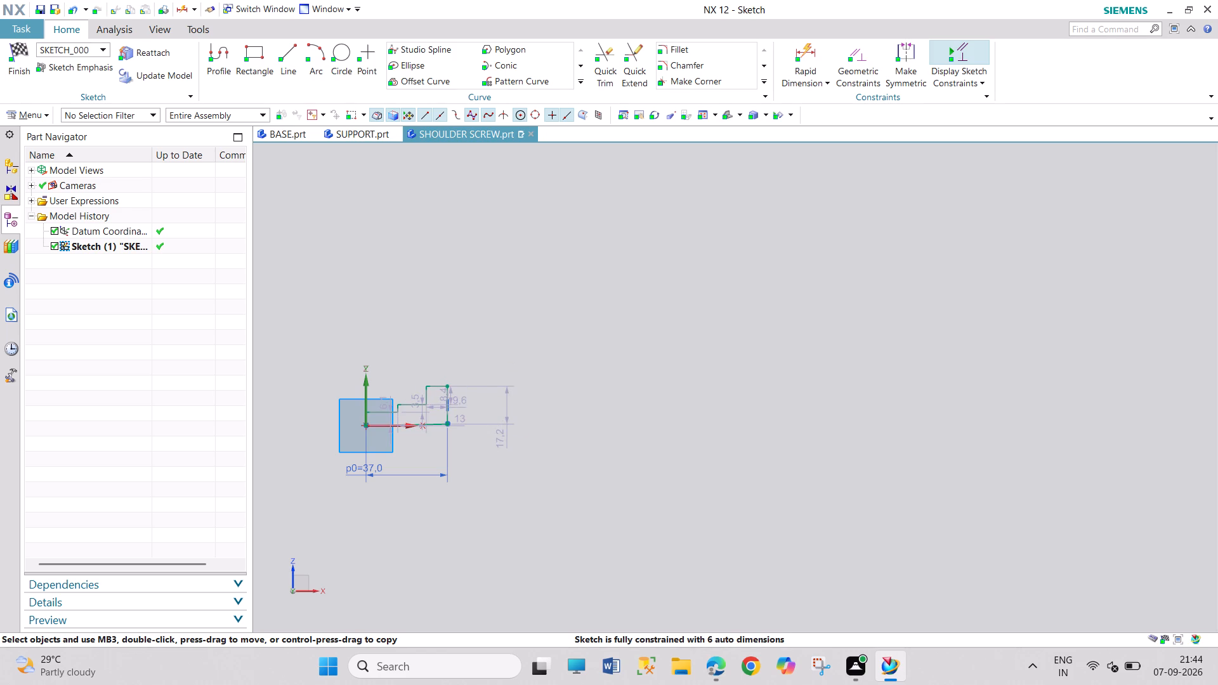
Place the height dimension of the vertical line at the origin clear of the profile and set it to 2 mm.
scroll(338, 436, "up", 3)
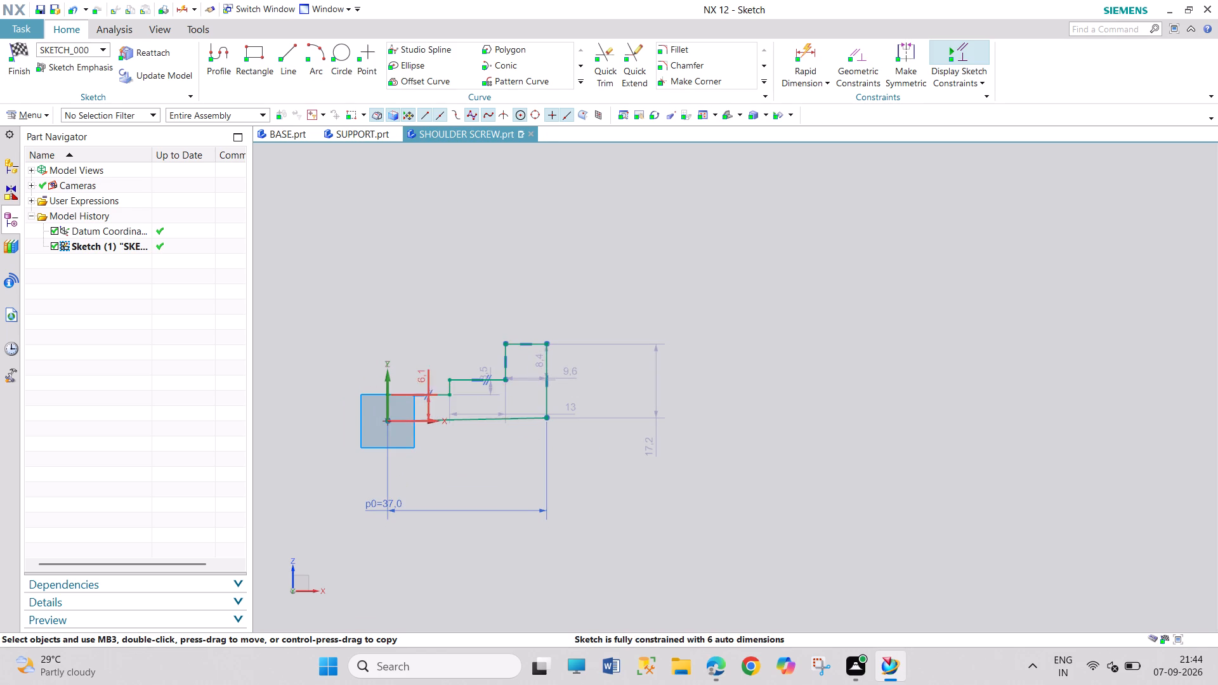
left_click_drag(422, 375, 343, 316)
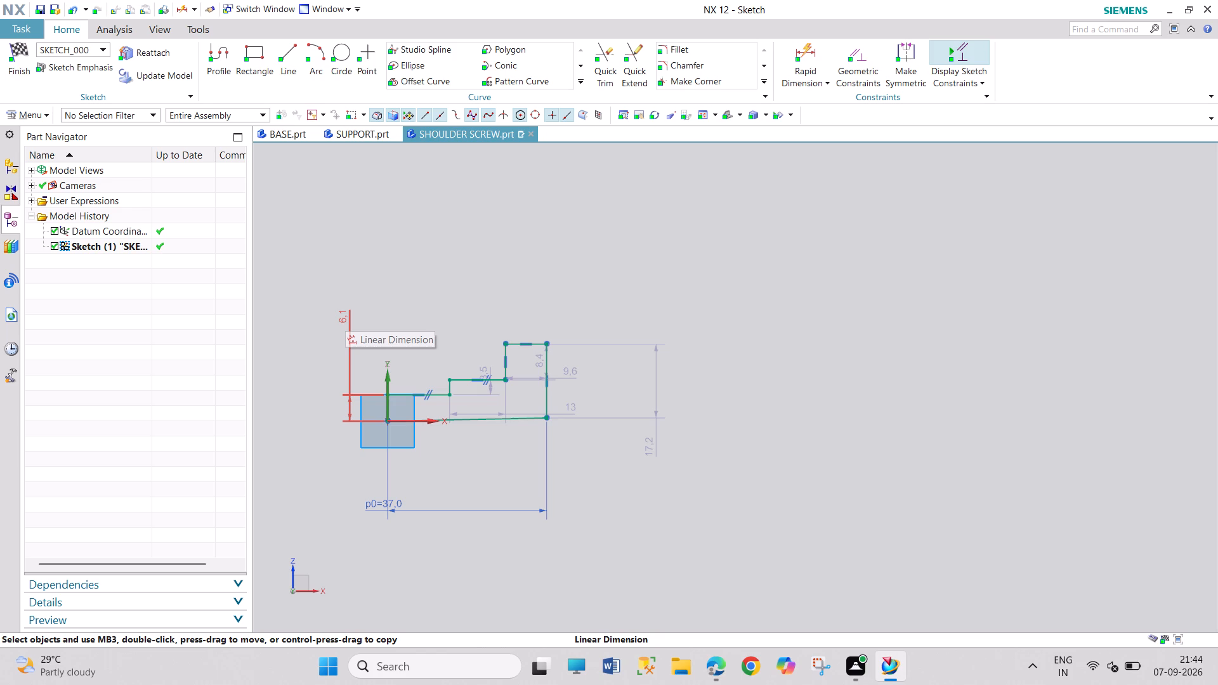
double_click(345, 315)
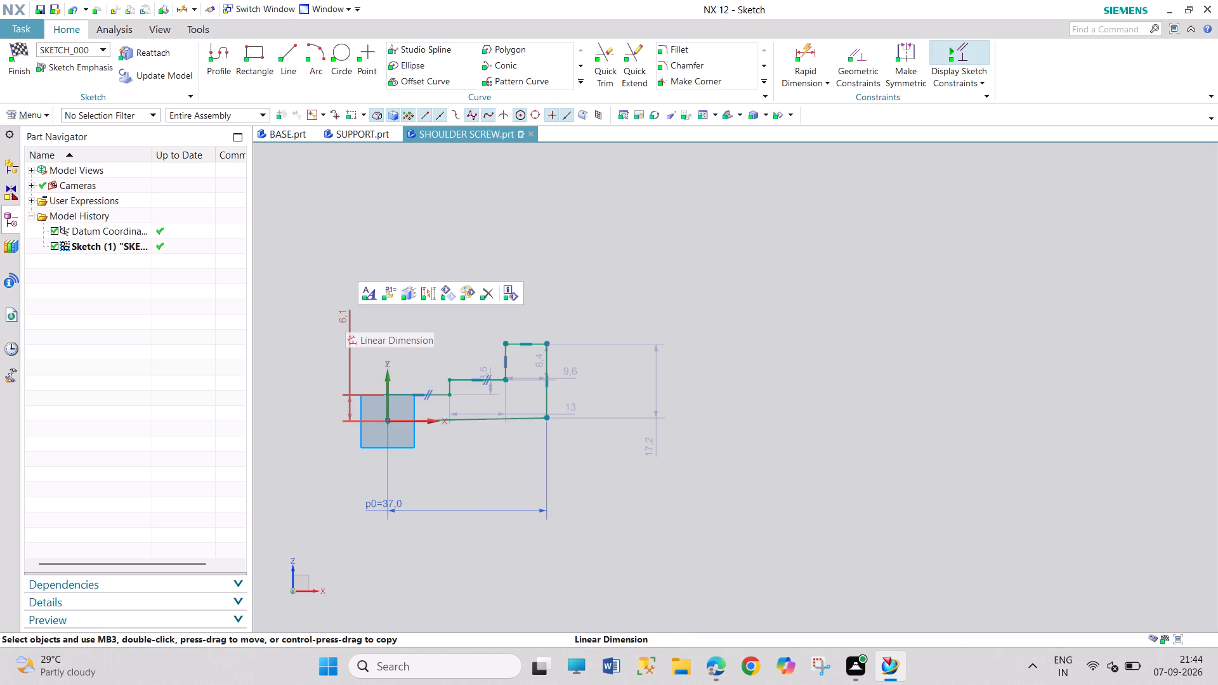
double_click(343, 314)
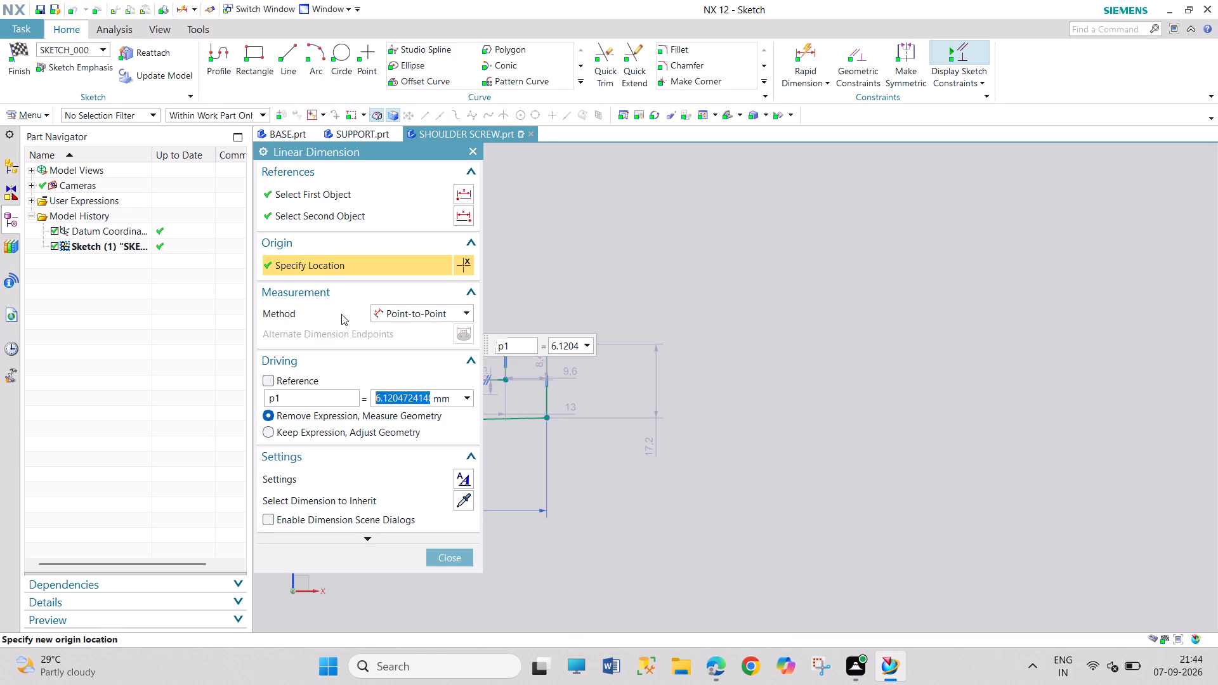
key("2")
key("Return")
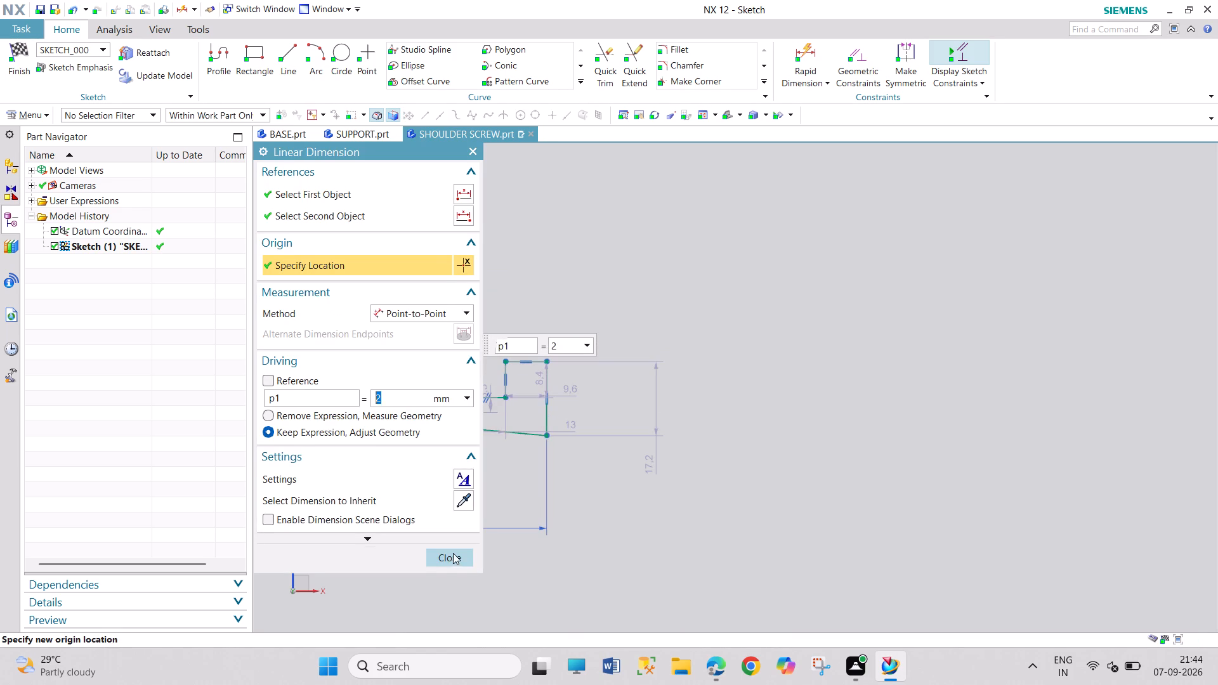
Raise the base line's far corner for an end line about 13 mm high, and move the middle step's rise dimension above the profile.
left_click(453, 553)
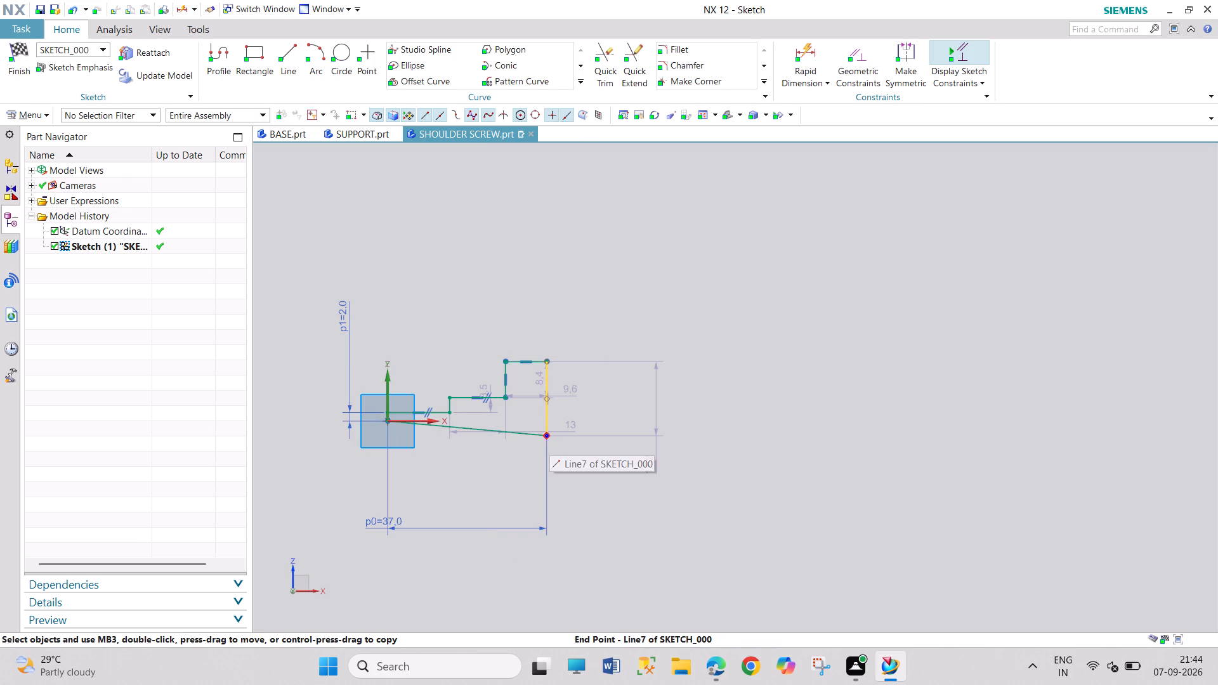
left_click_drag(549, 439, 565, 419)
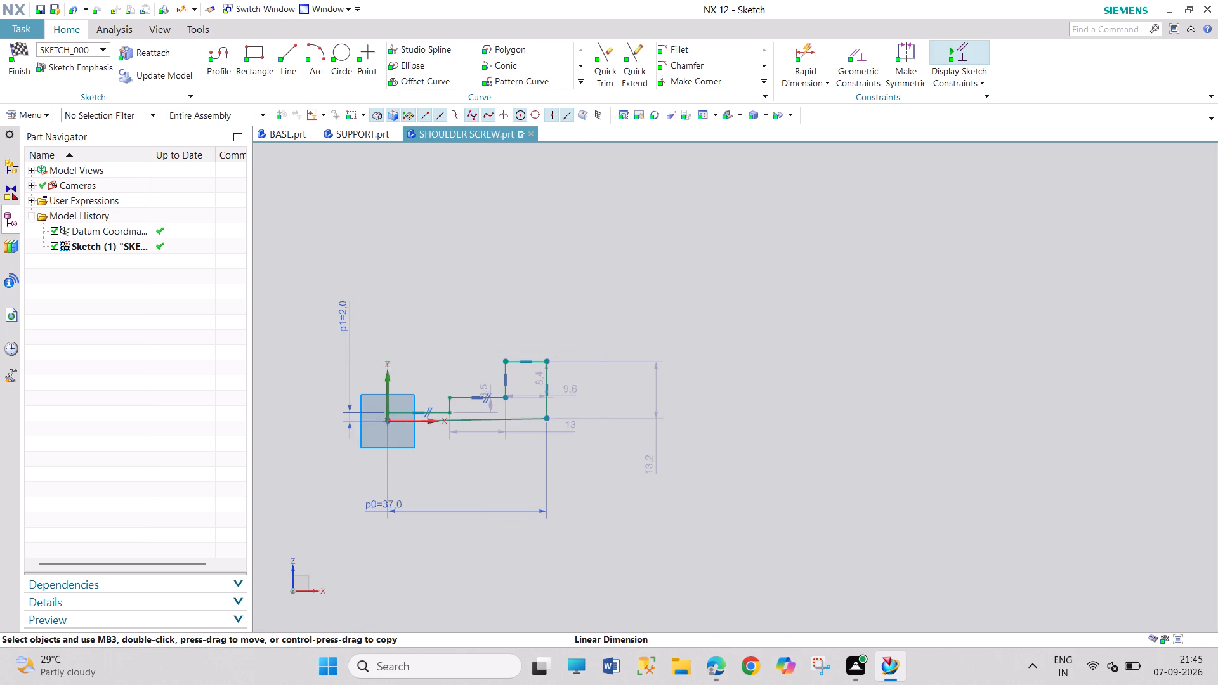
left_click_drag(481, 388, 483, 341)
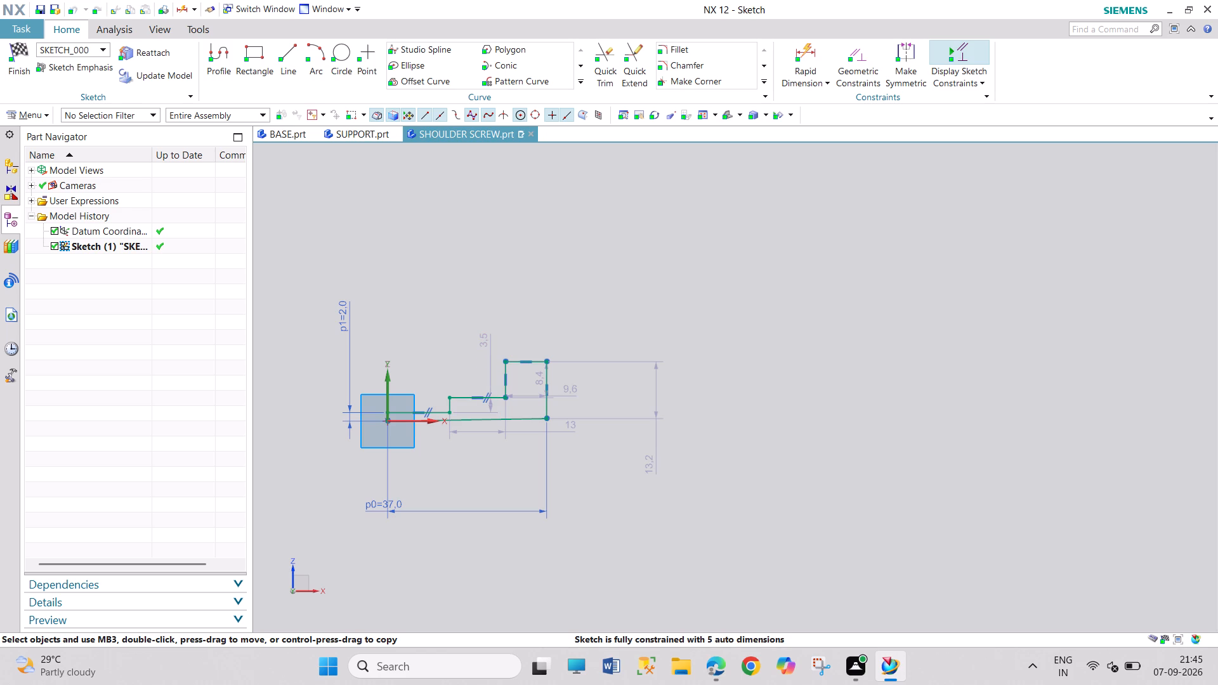
Dimension the vertical height from the origin to the middle step's line, placed beyond the profile's end, as 6.25/2 mm.
left_click(788, 53)
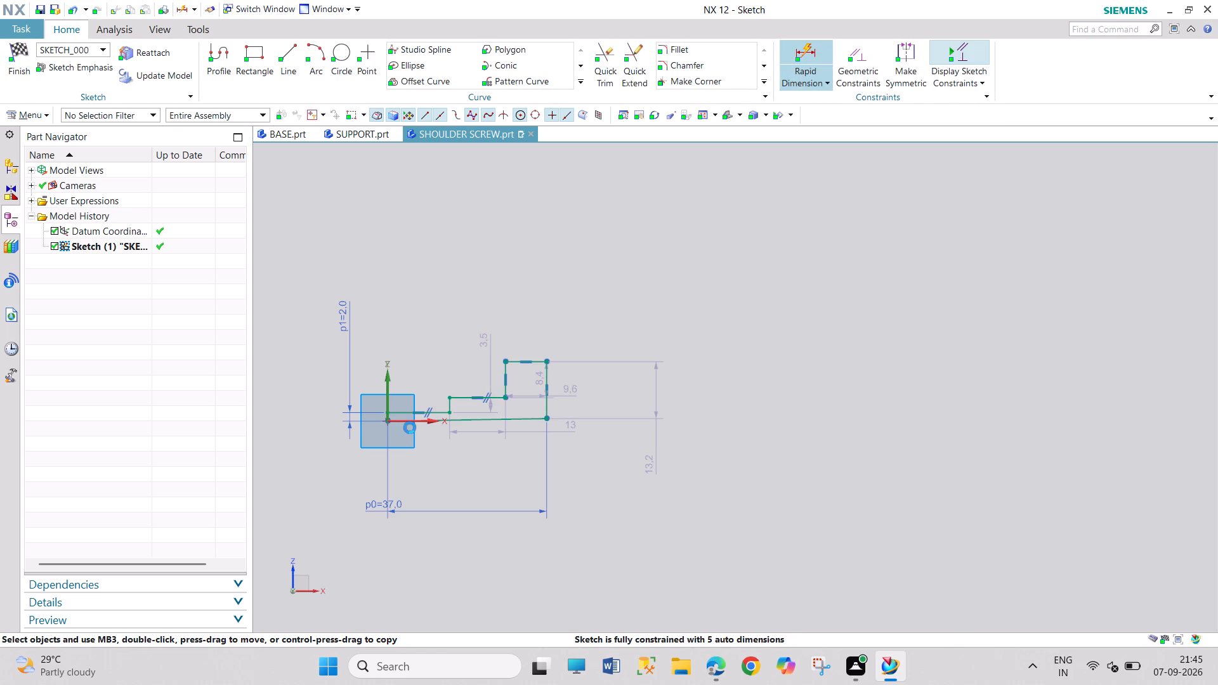
scroll(504, 445, "down", 4)
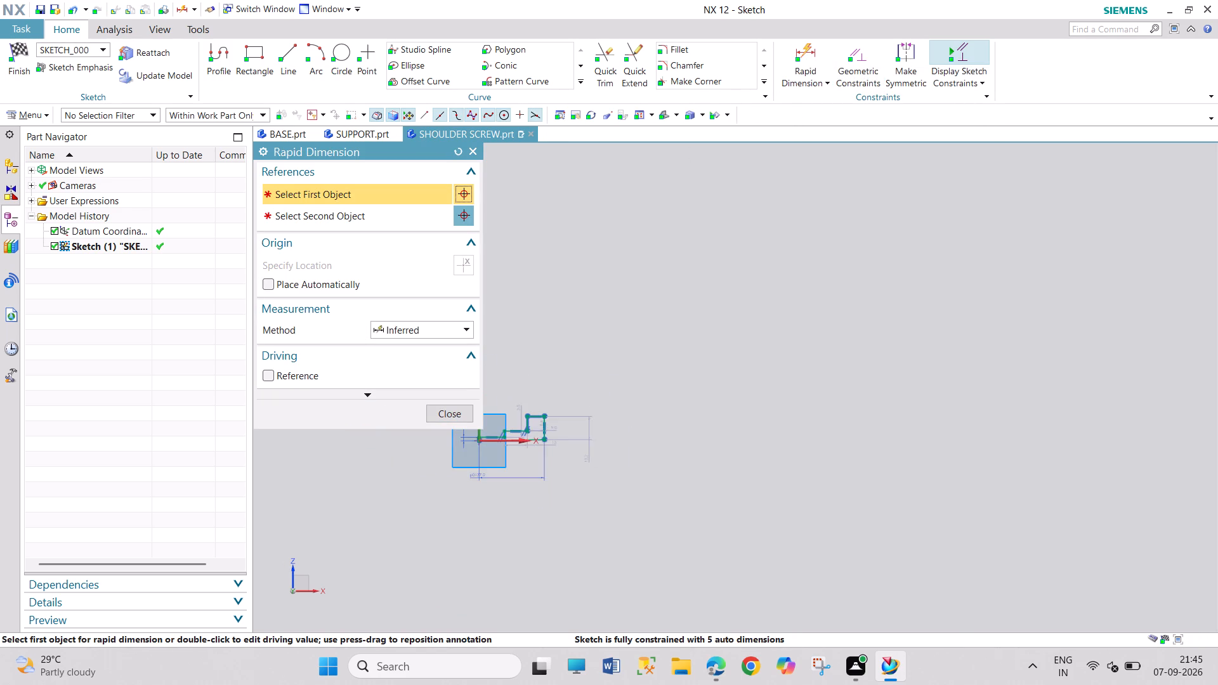
scroll(479, 457, "up", 5)
scroll(516, 403, "down", 1)
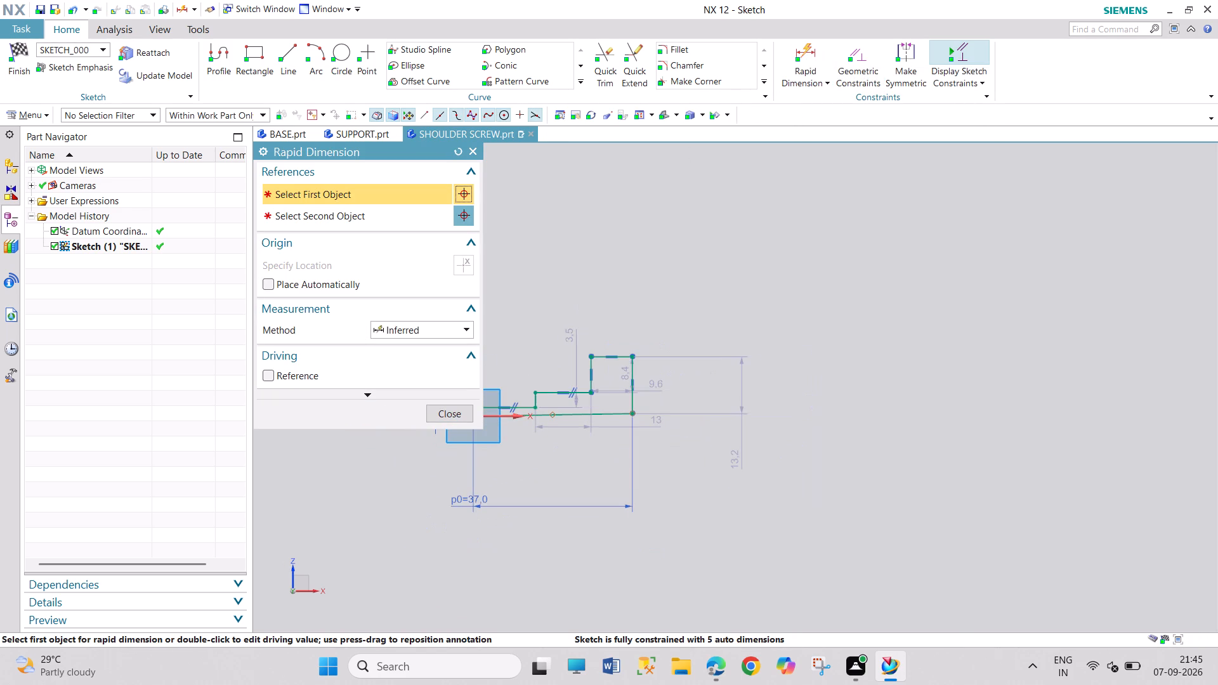
scroll(525, 427, "down", 3)
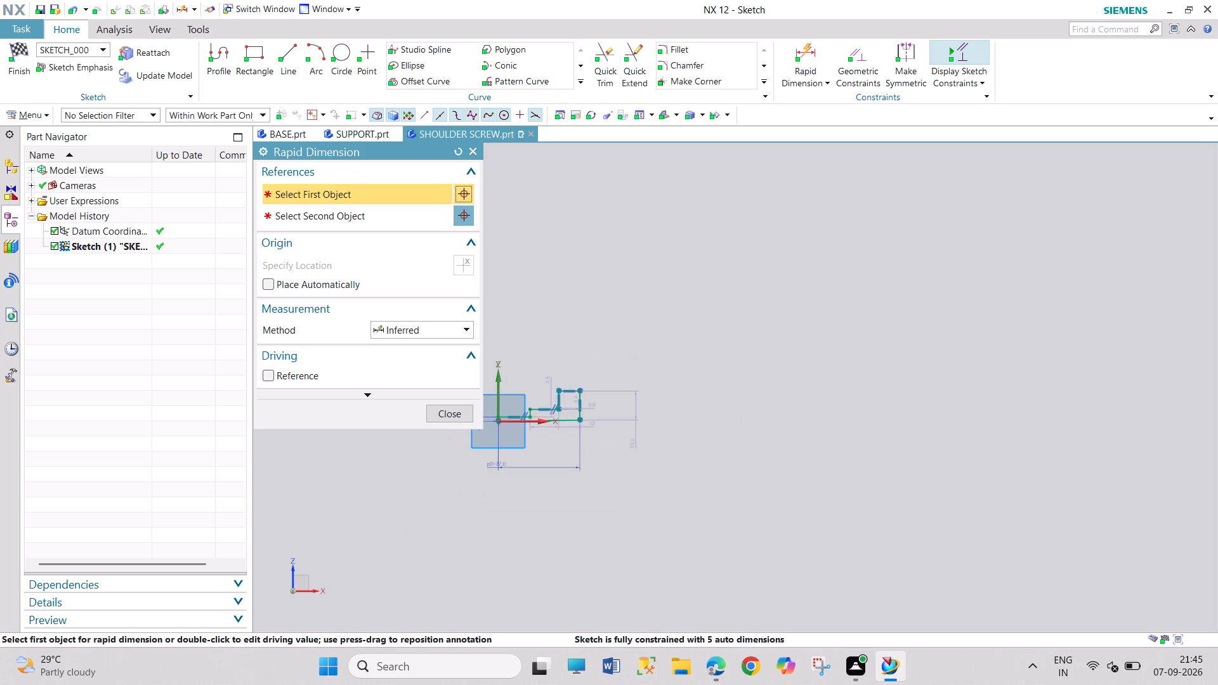
scroll(504, 410, "up", 4)
left_click(490, 437)
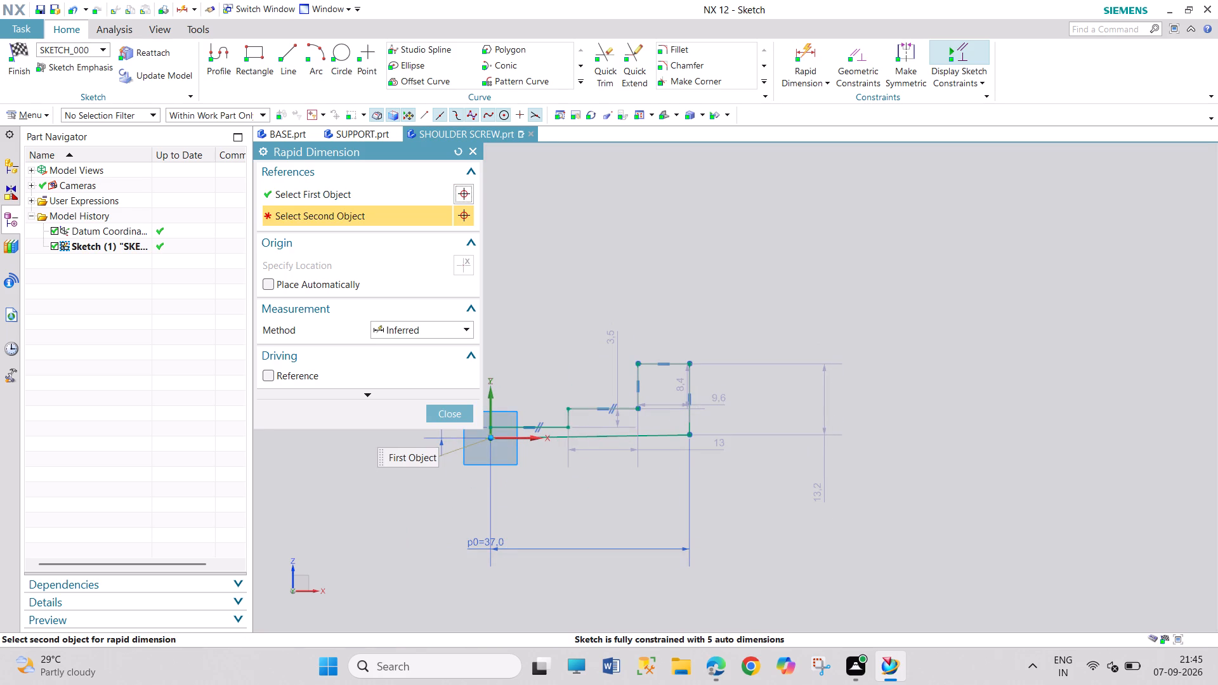
left_click(568, 410)
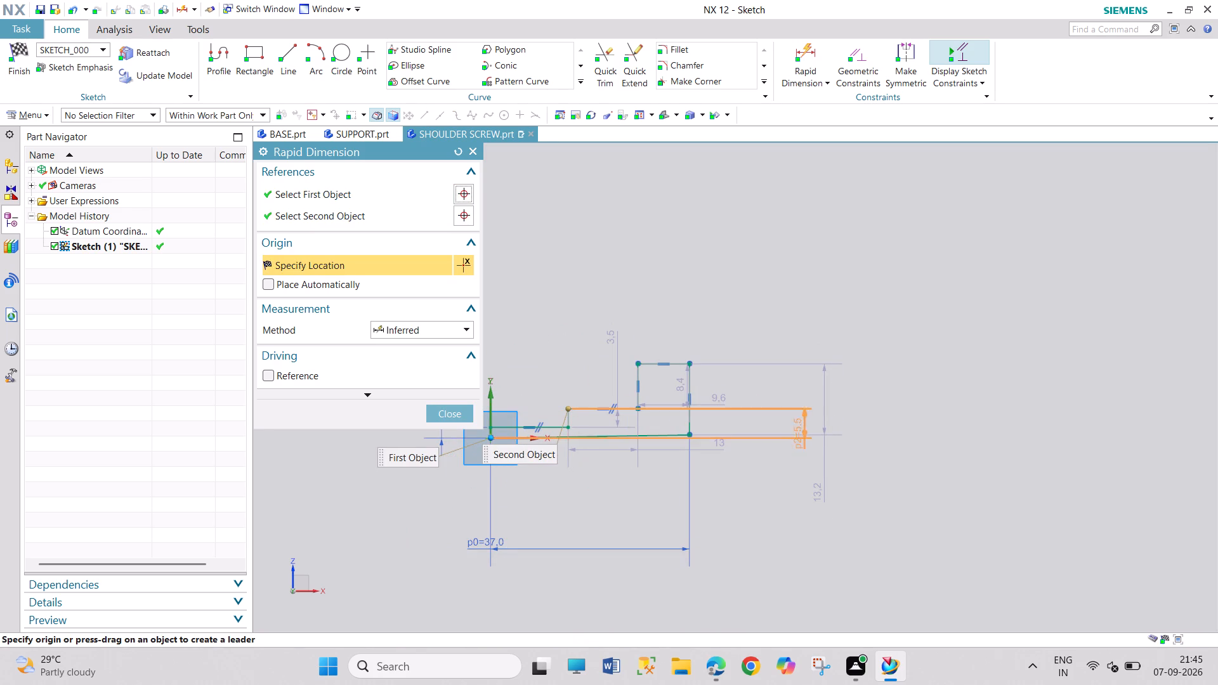
left_click(941, 416)
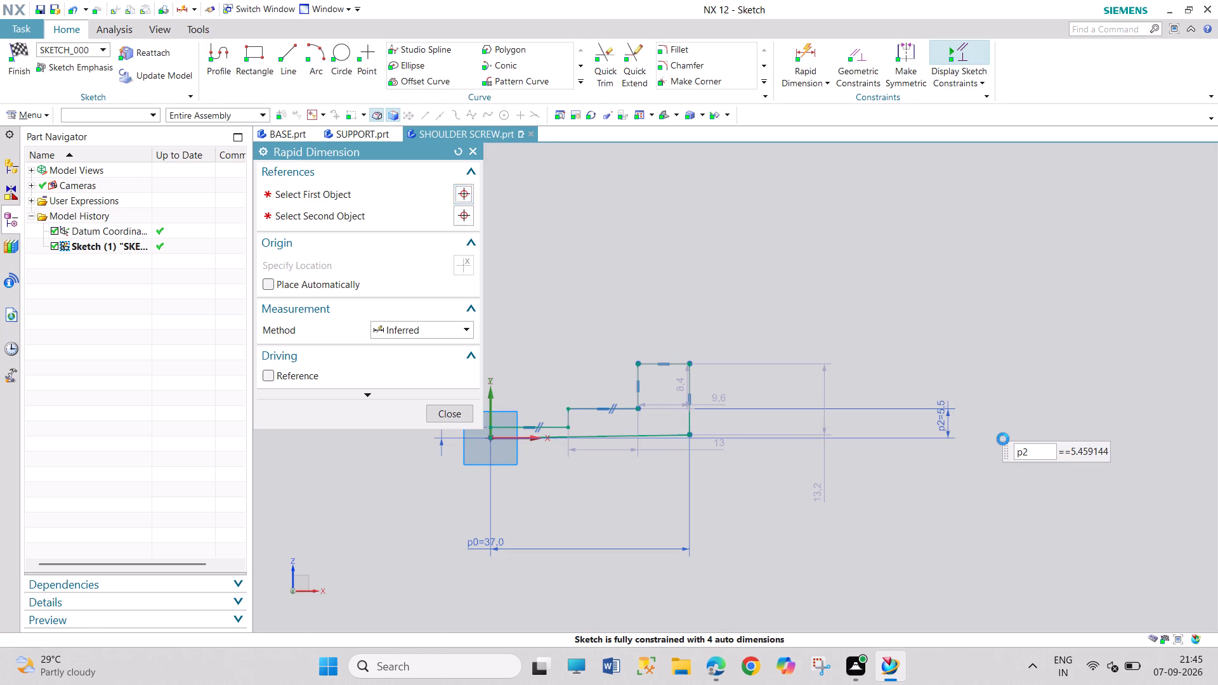
type("6.25/2")
key("Return")
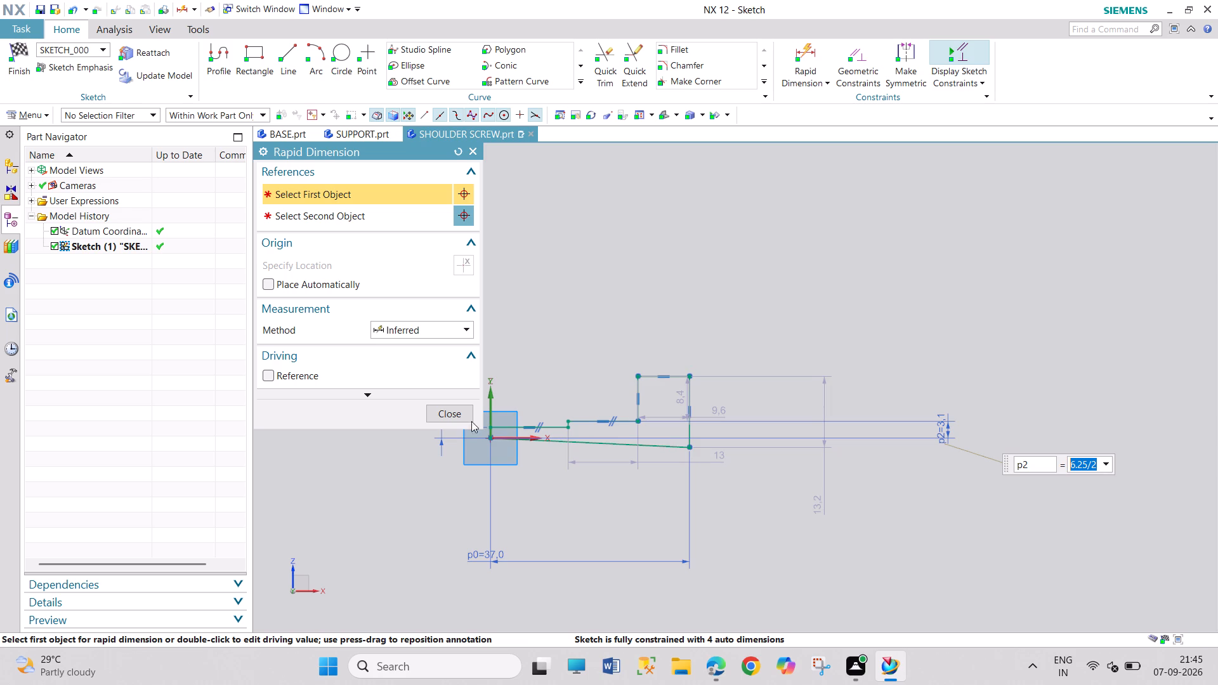
left_click(446, 417)
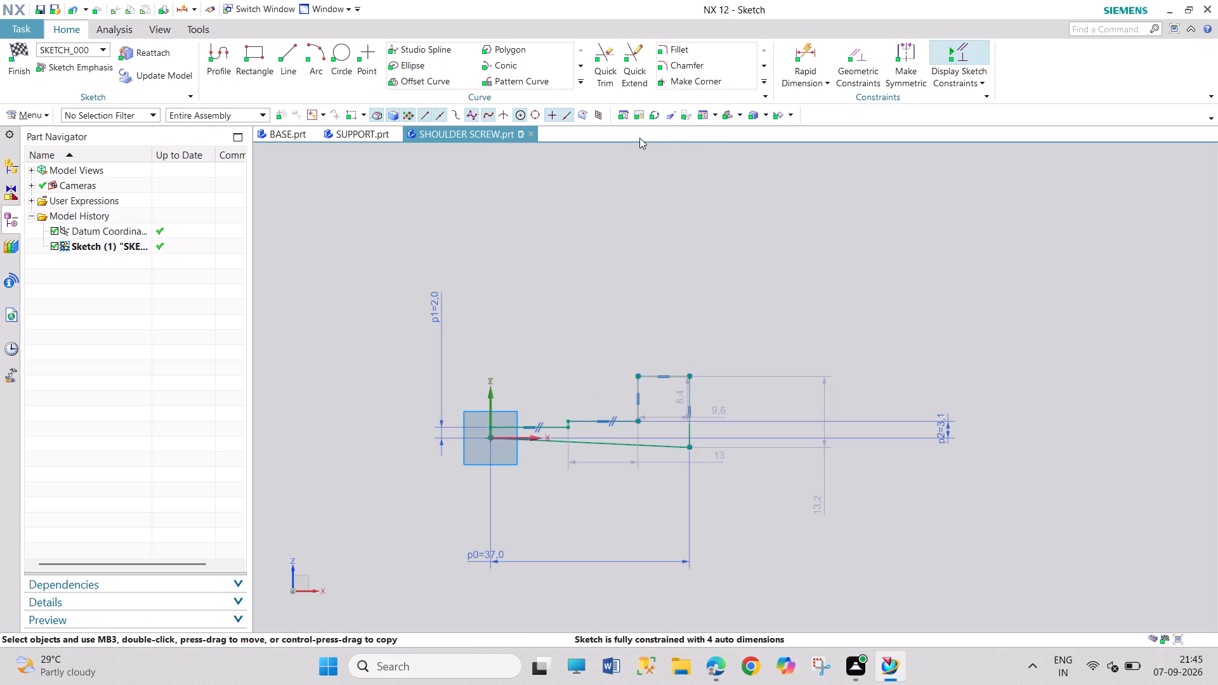
Apply a horizontal constraint to the profile's sloping base line.
left_click(858, 50)
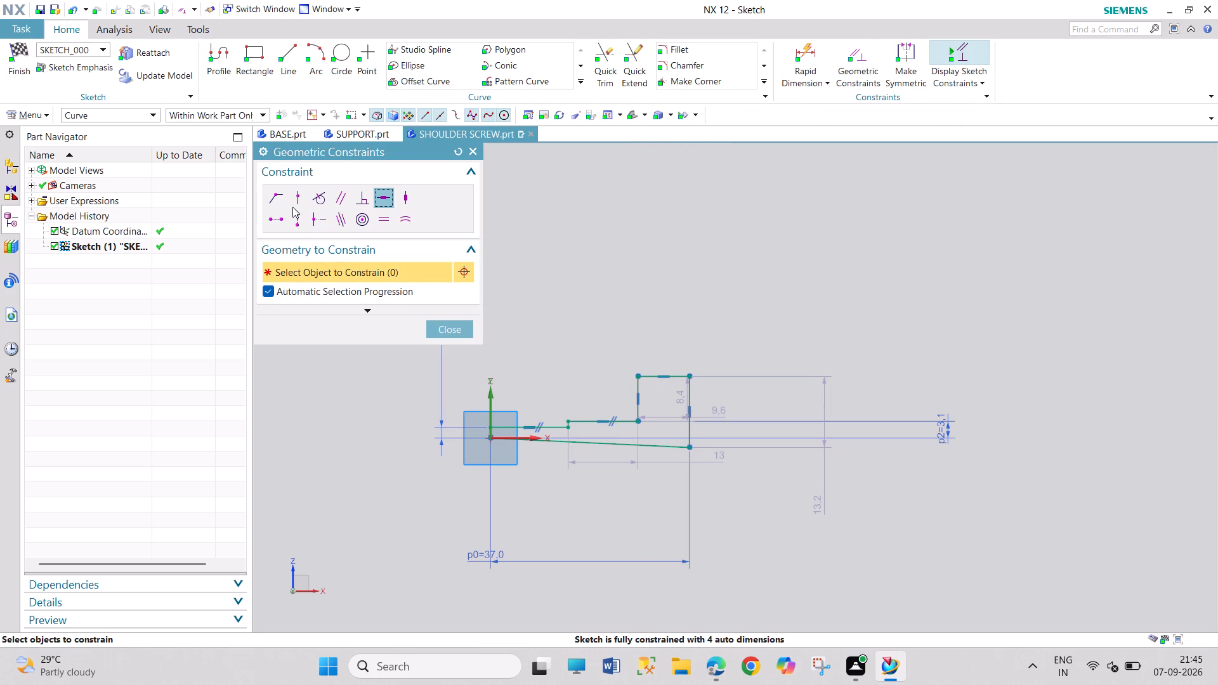
left_click(662, 446)
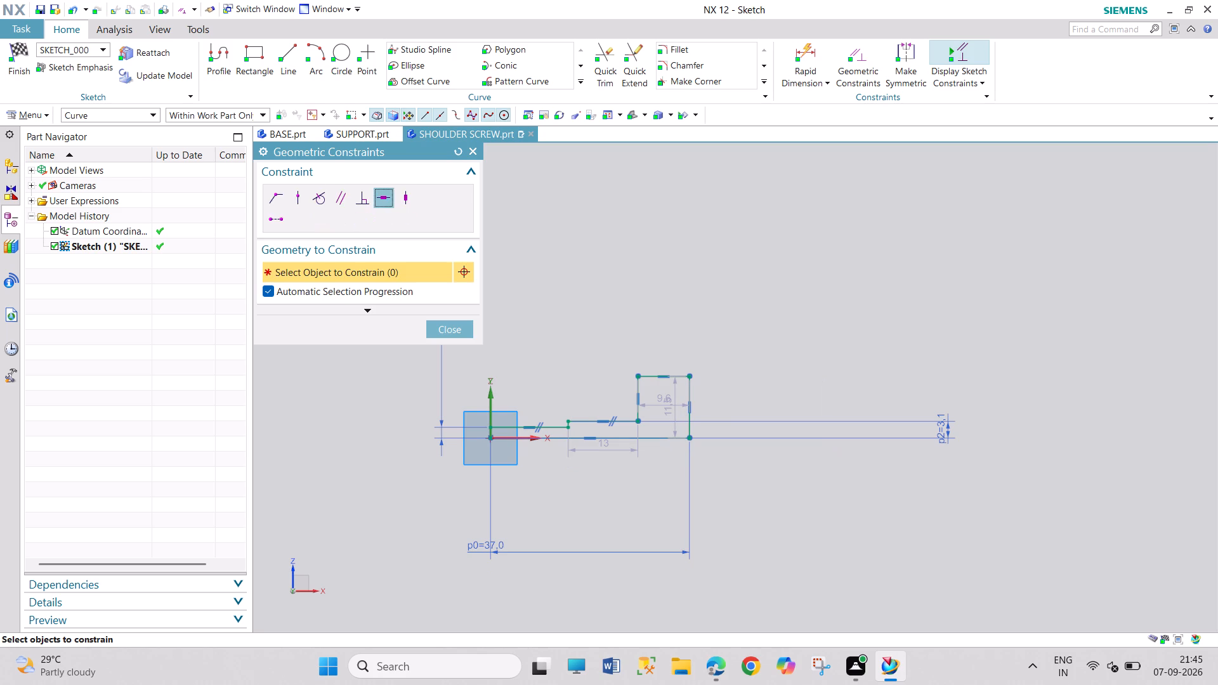
left_click(444, 330)
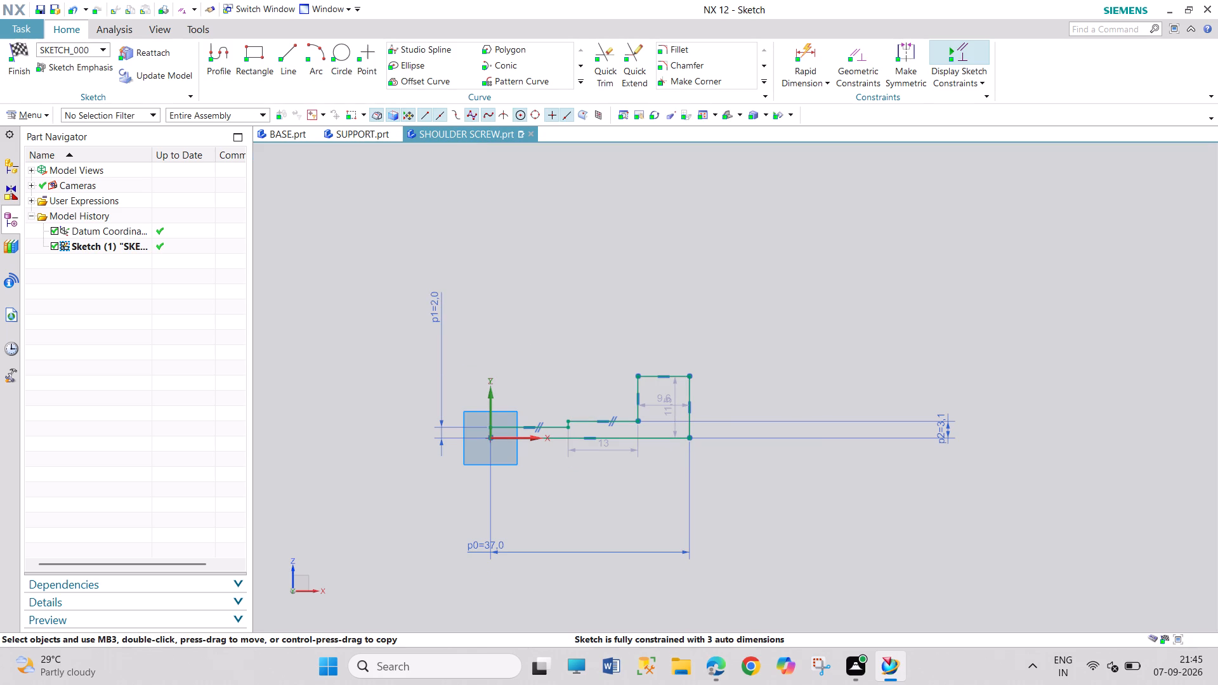
Move the end line's height dimension outside the profile and set it to 5 mm.
left_click_drag(673, 410, 770, 403)
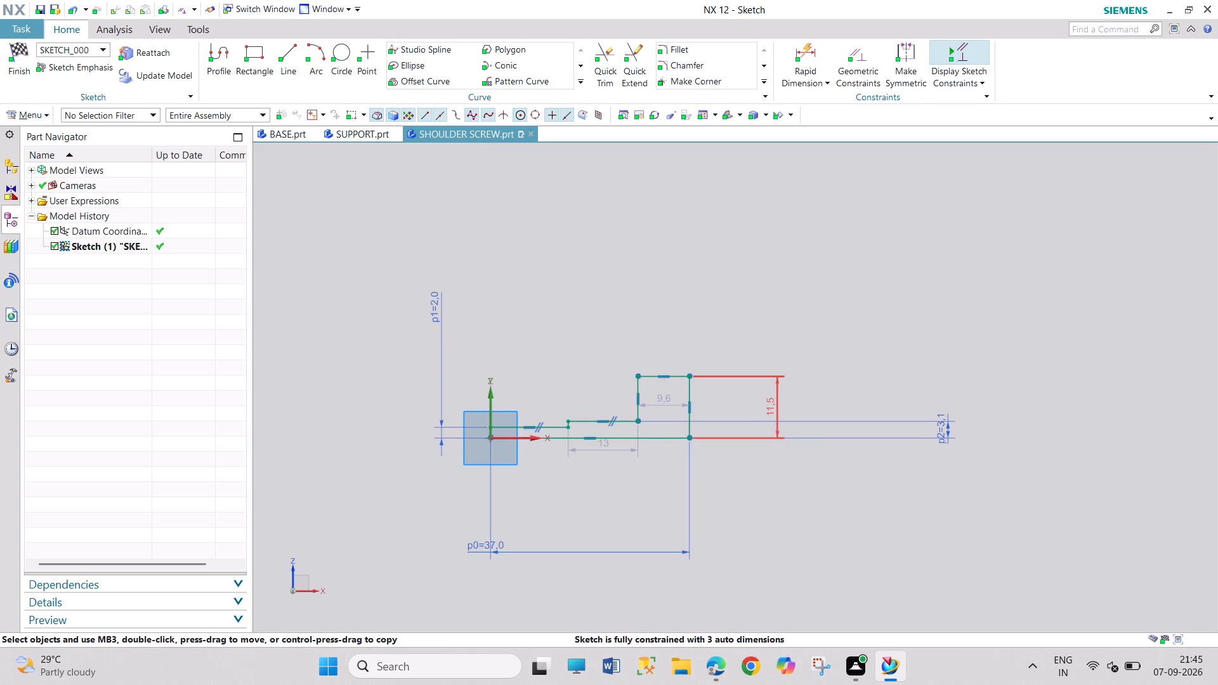
double_click(771, 404)
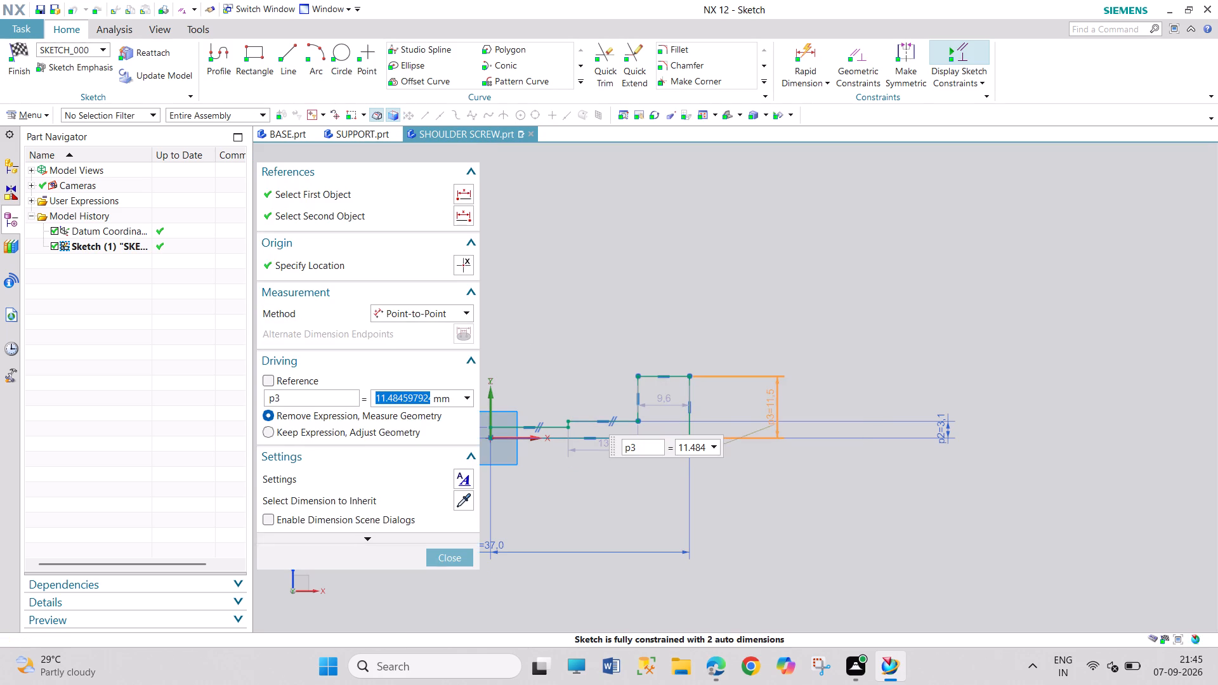
key("5")
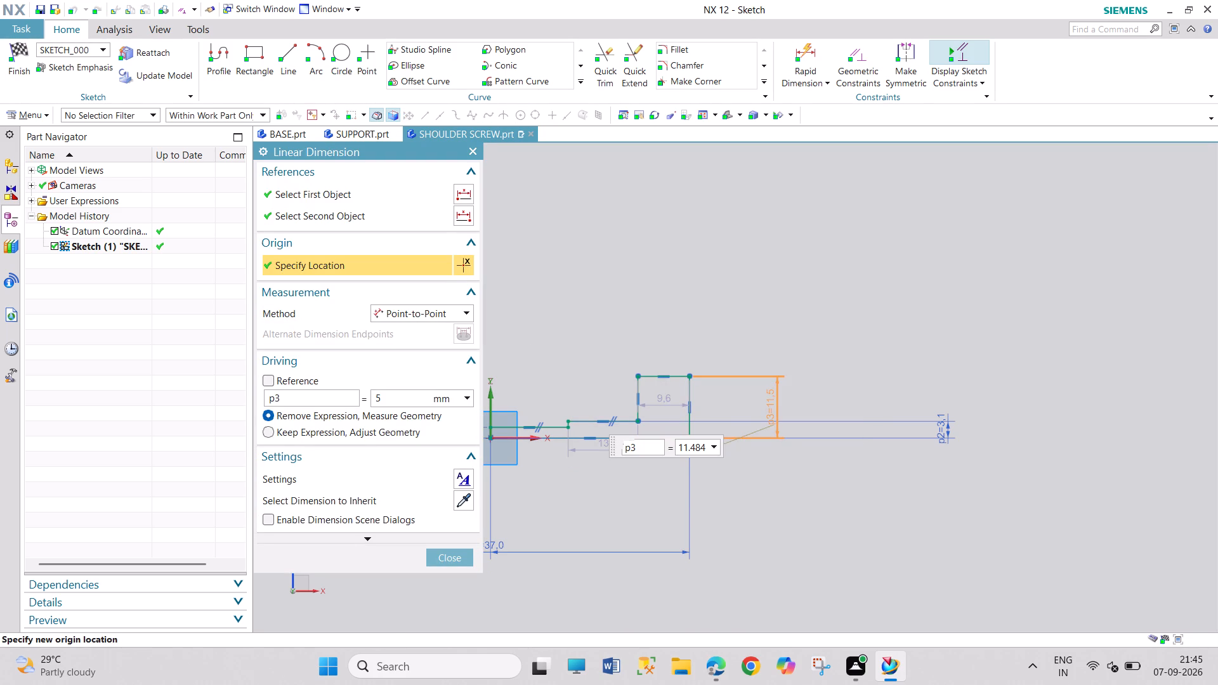
key("Return")
left_click(445, 554)
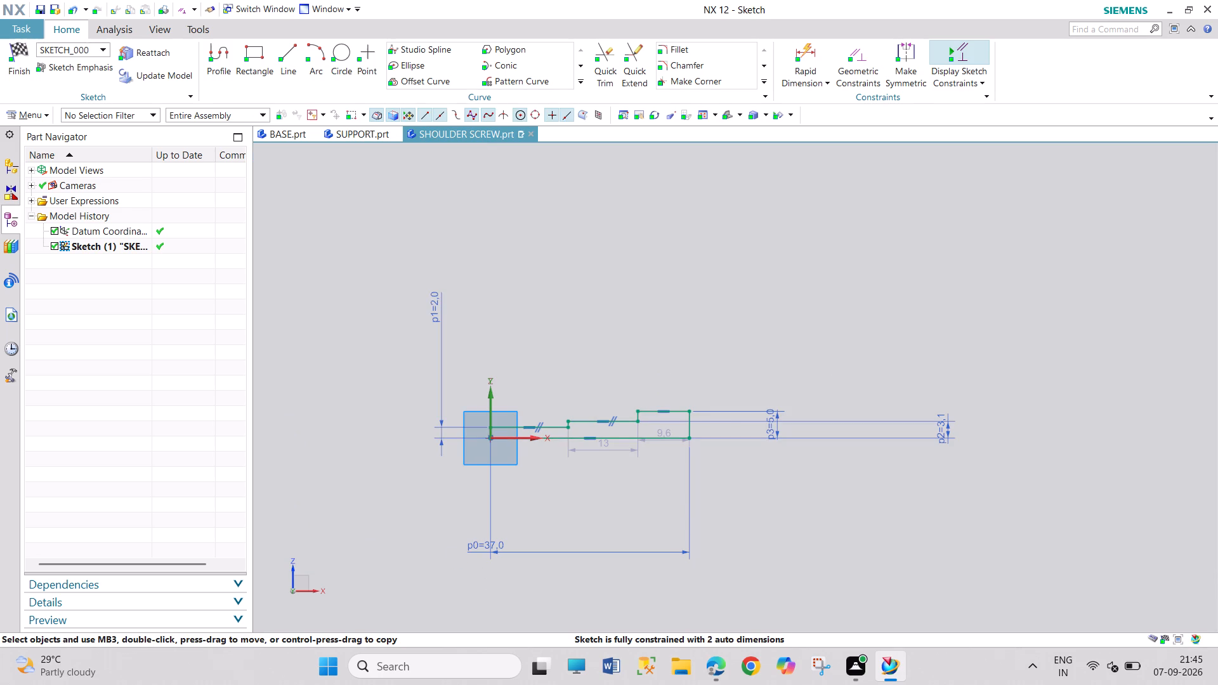
Move the length dimension of the last, highest step above the profile and set it to 4 mm.
left_click_drag(663, 431, 766, 348)
double_click(767, 351)
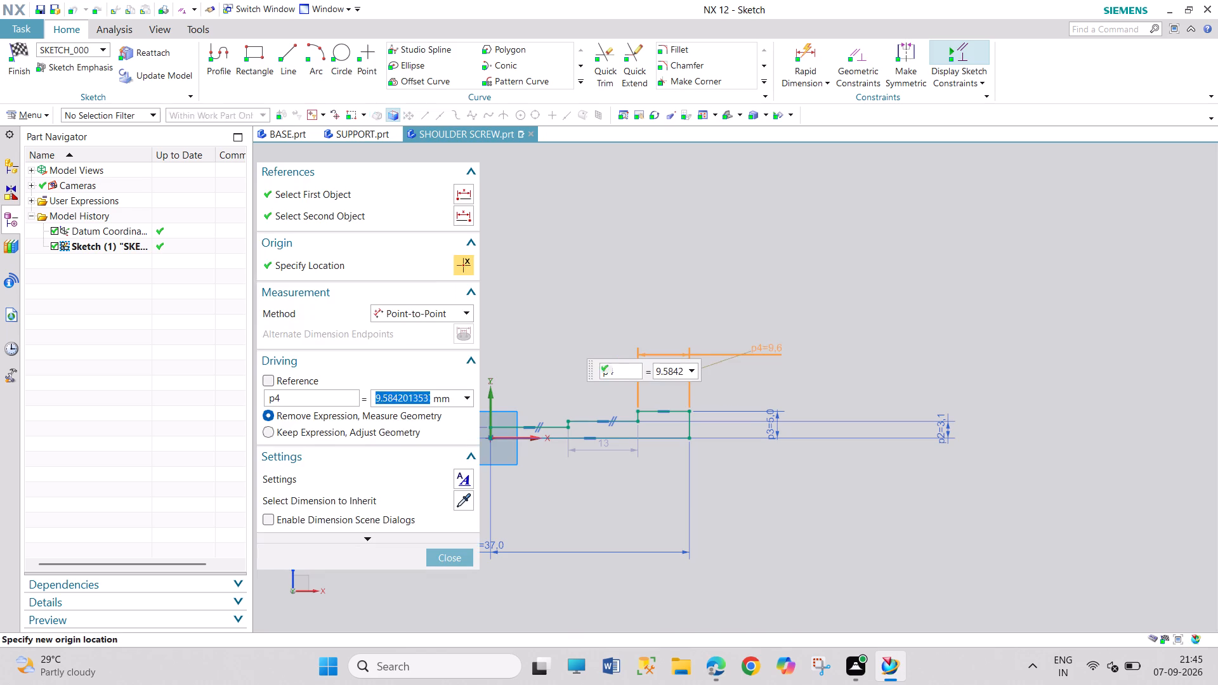
key("4")
key("Return")
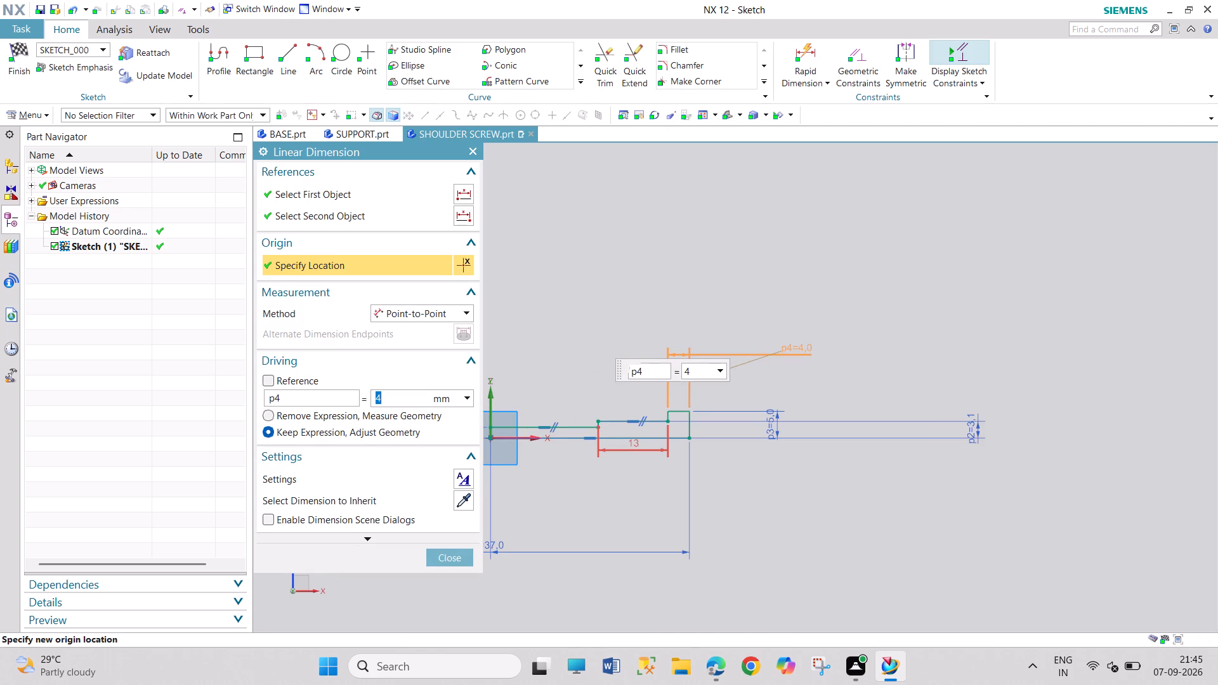
left_click_drag(634, 446, 632, 367)
left_click(447, 562)
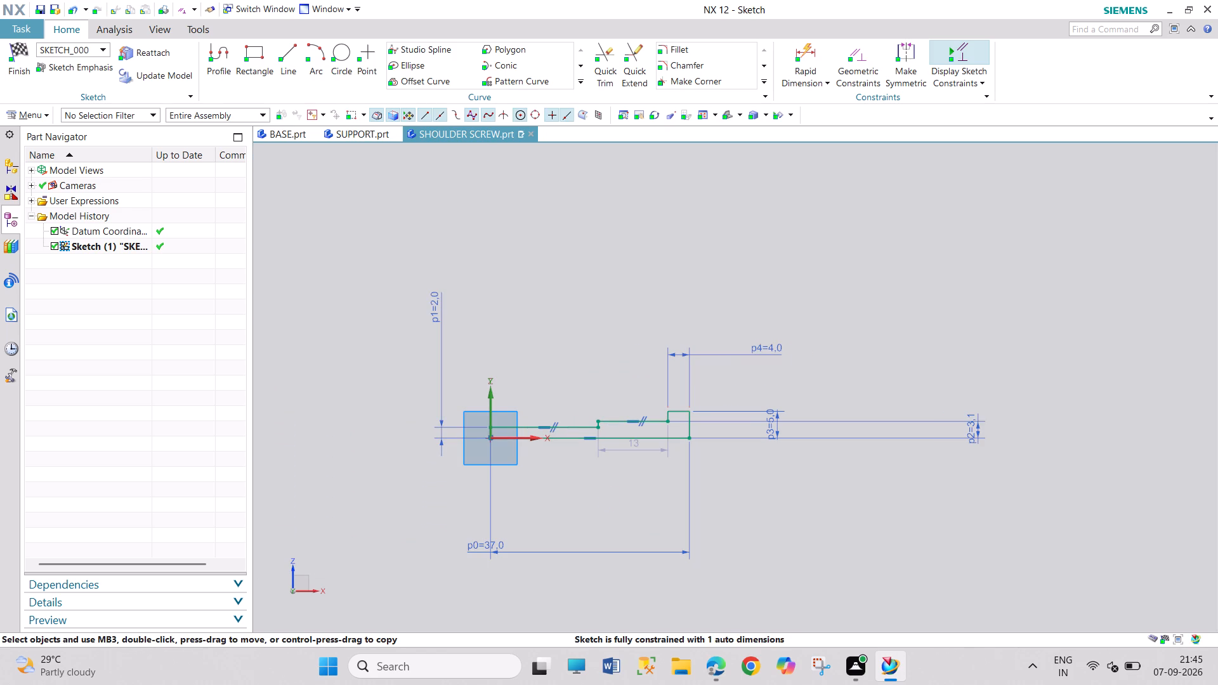
Move the middle step's length dimension above the profile and set it to 27 mm.
left_click_drag(629, 450, 592, 365)
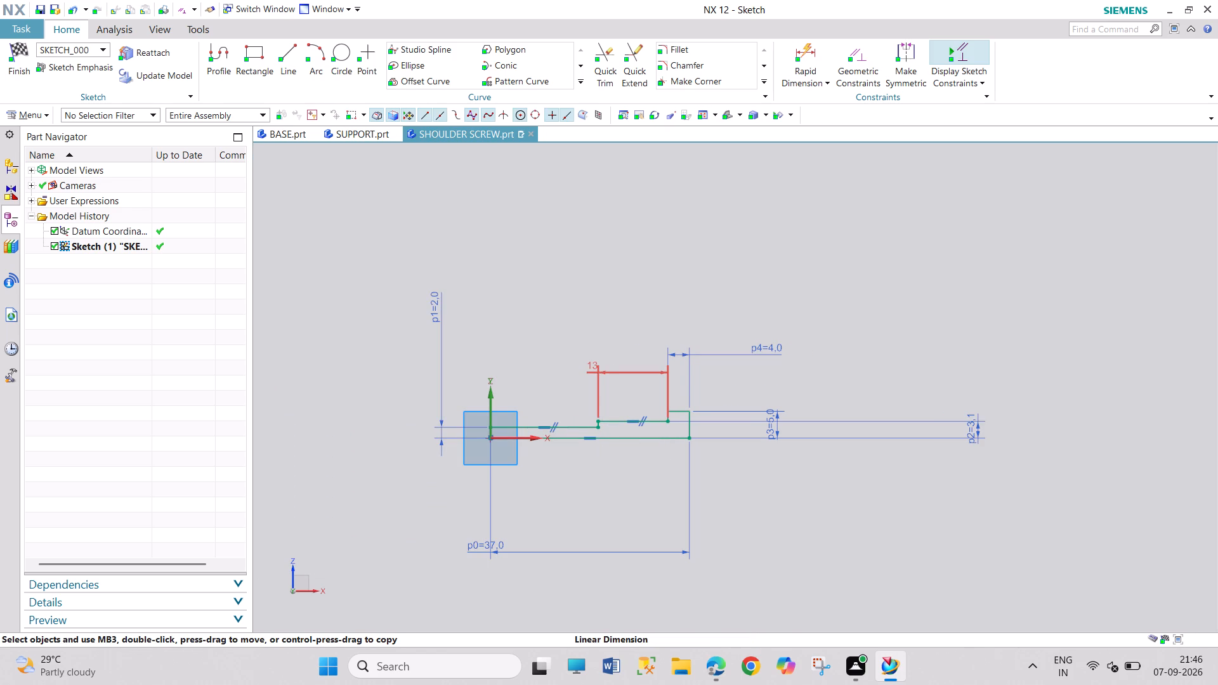
double_click(598, 367)
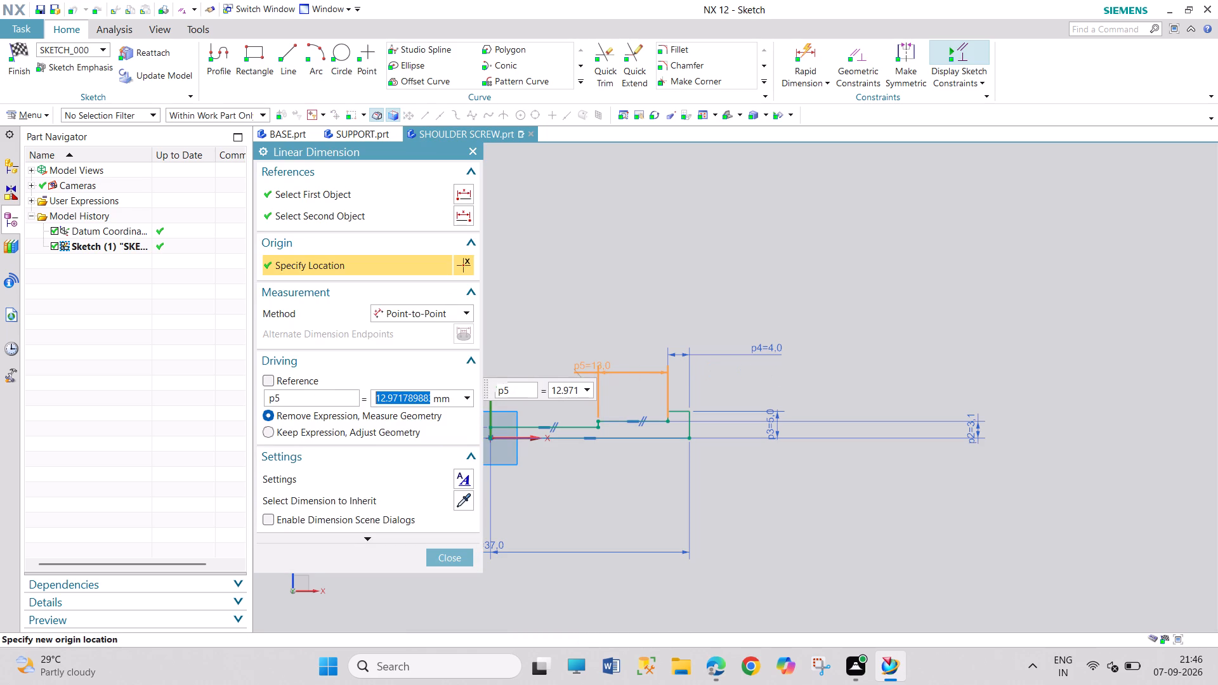
type("27")
key("Return")
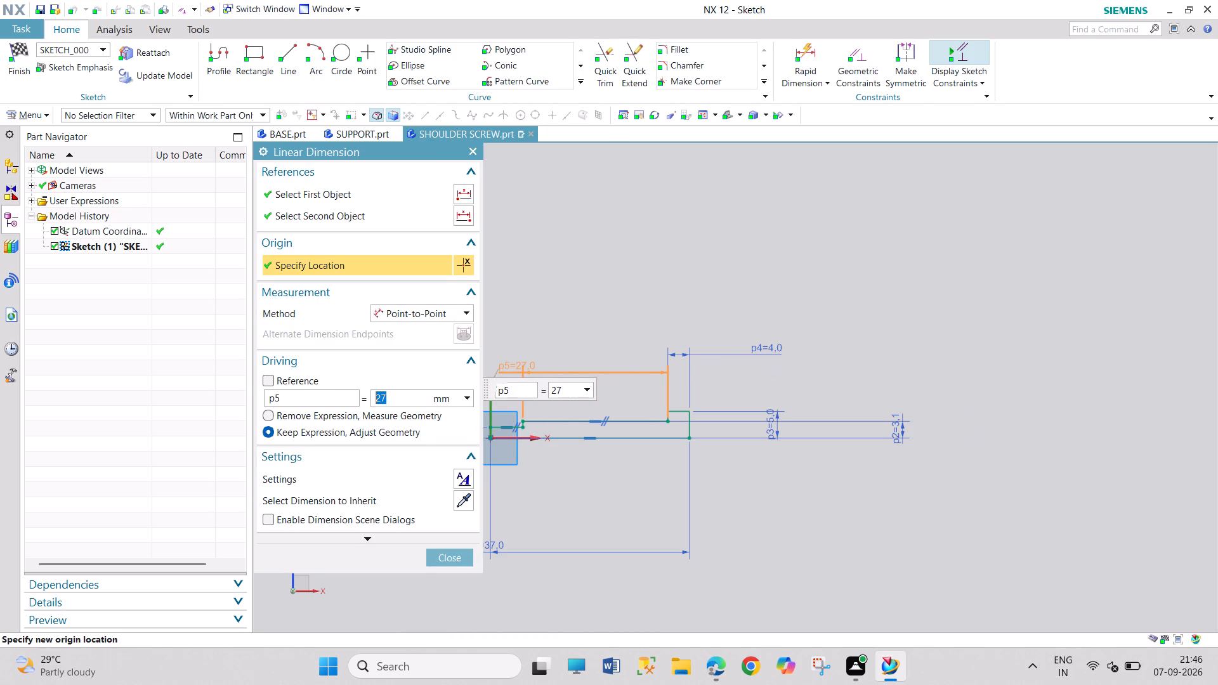
left_click(455, 561)
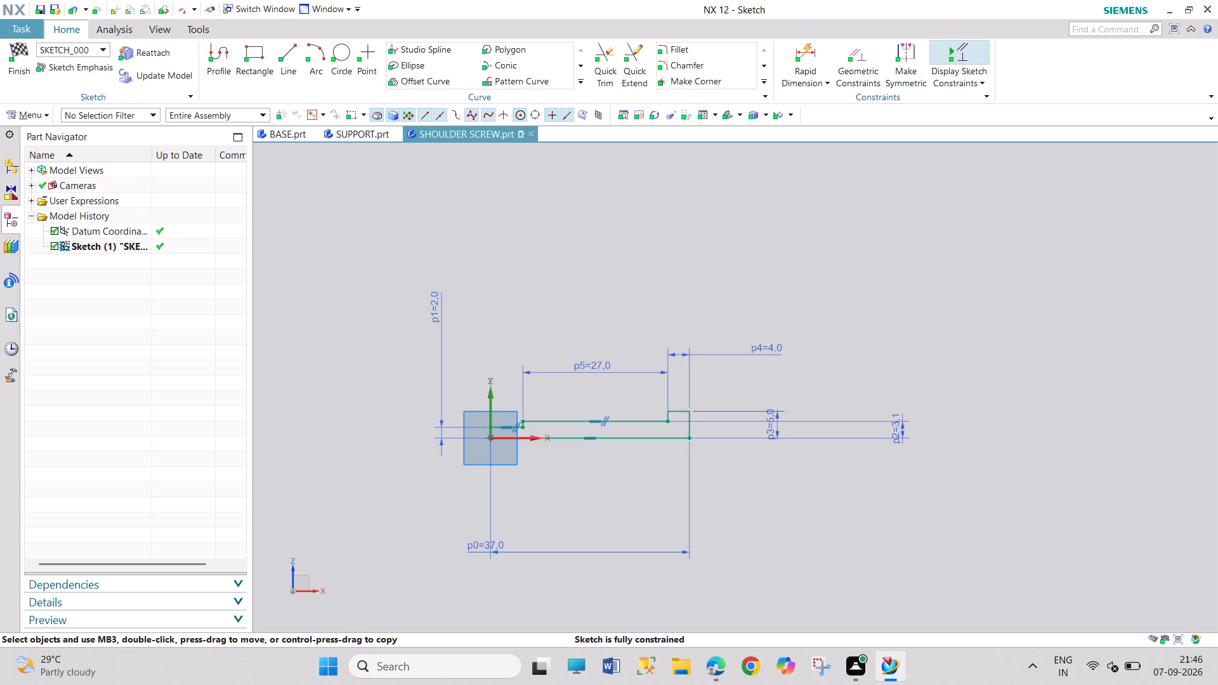
Reposition the 6.25/2 mm height dimension below the profile and the 5 mm height dimension farther out, above the end line.
left_click_drag(901, 429, 747, 520)
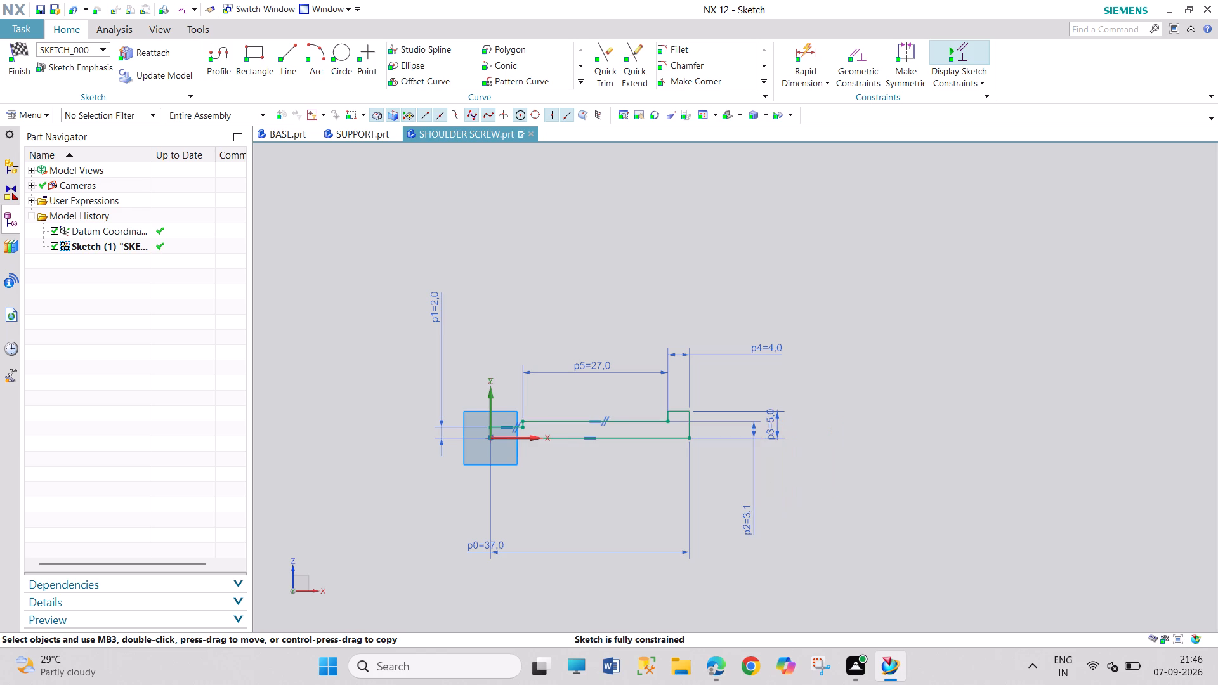
left_click_drag(782, 433, 816, 374)
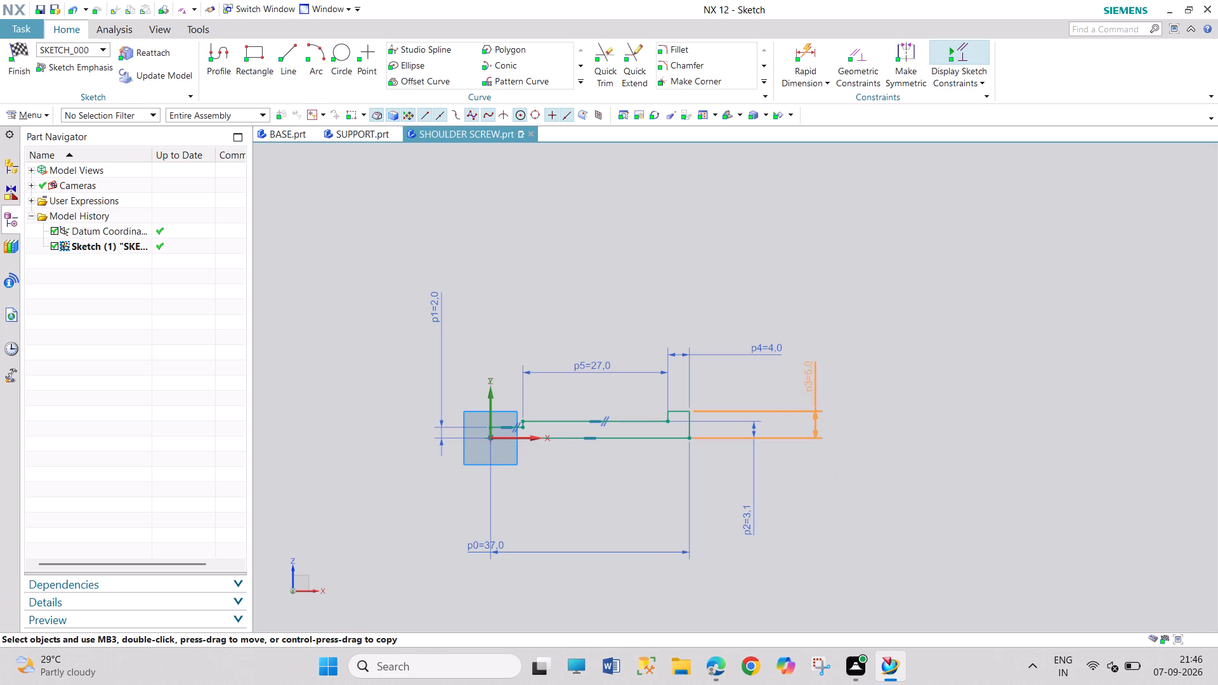
left_click_drag(816, 374, 824, 372)
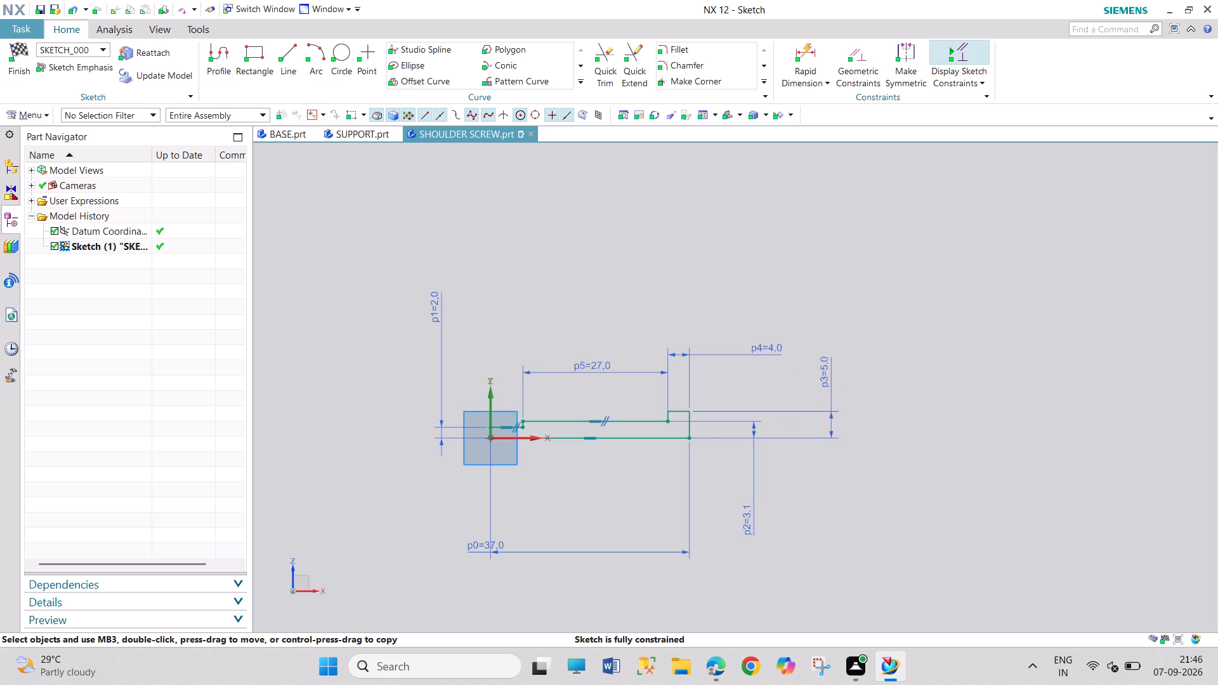
double_click(752, 517)
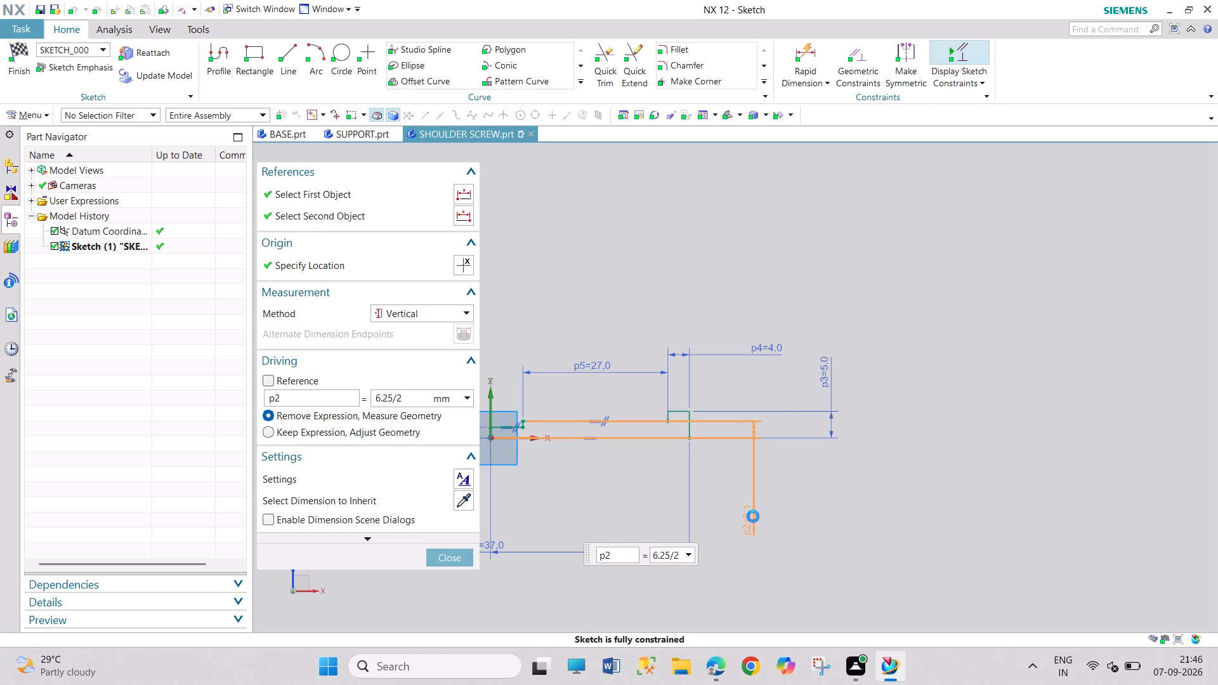
left_click(455, 554)
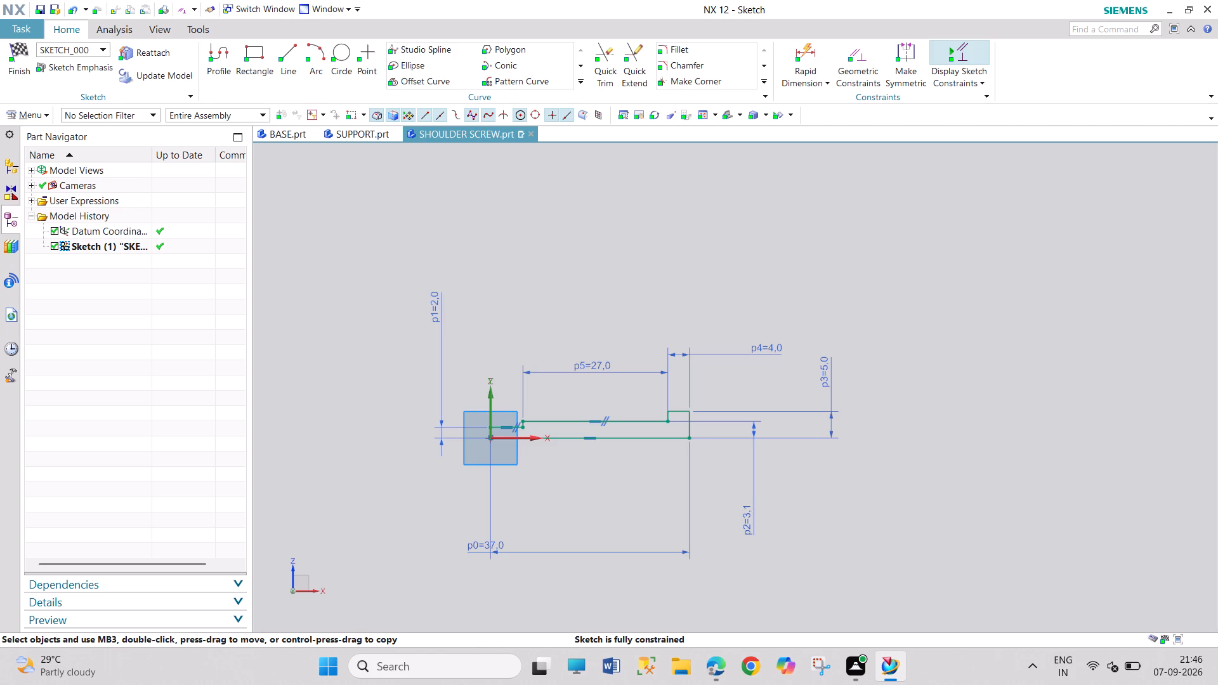
Finish the stepped profile sketch.
left_click(19, 77)
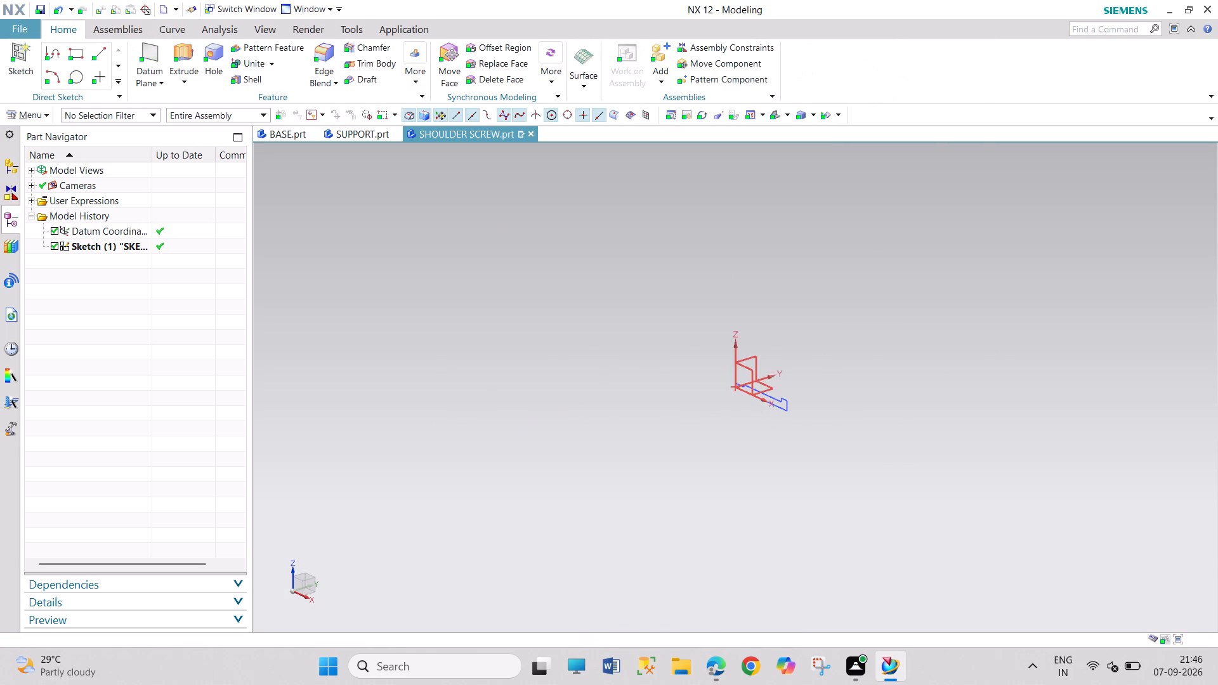
Revolve the closed stepped profile 360° about the XC axis through the sketch origin to form the shoulder screw body.
scroll(739, 390, "up", 13)
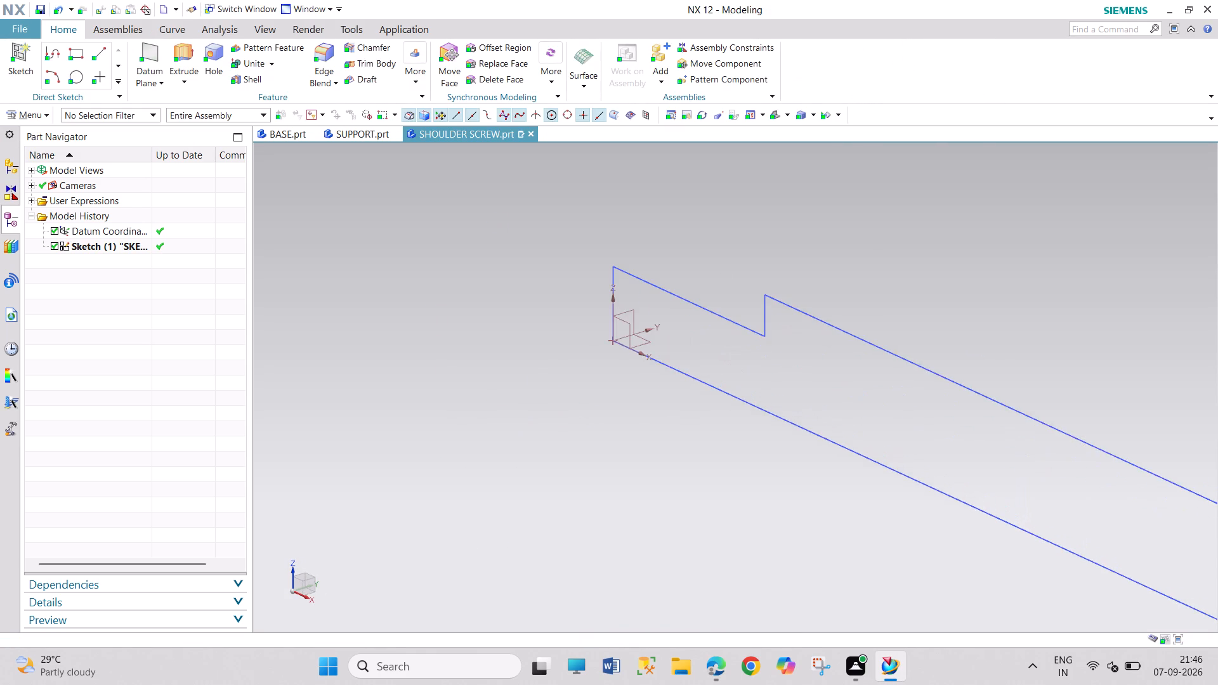
scroll(769, 389, "down", 4)
scroll(820, 365, "up", 1)
left_click(188, 86)
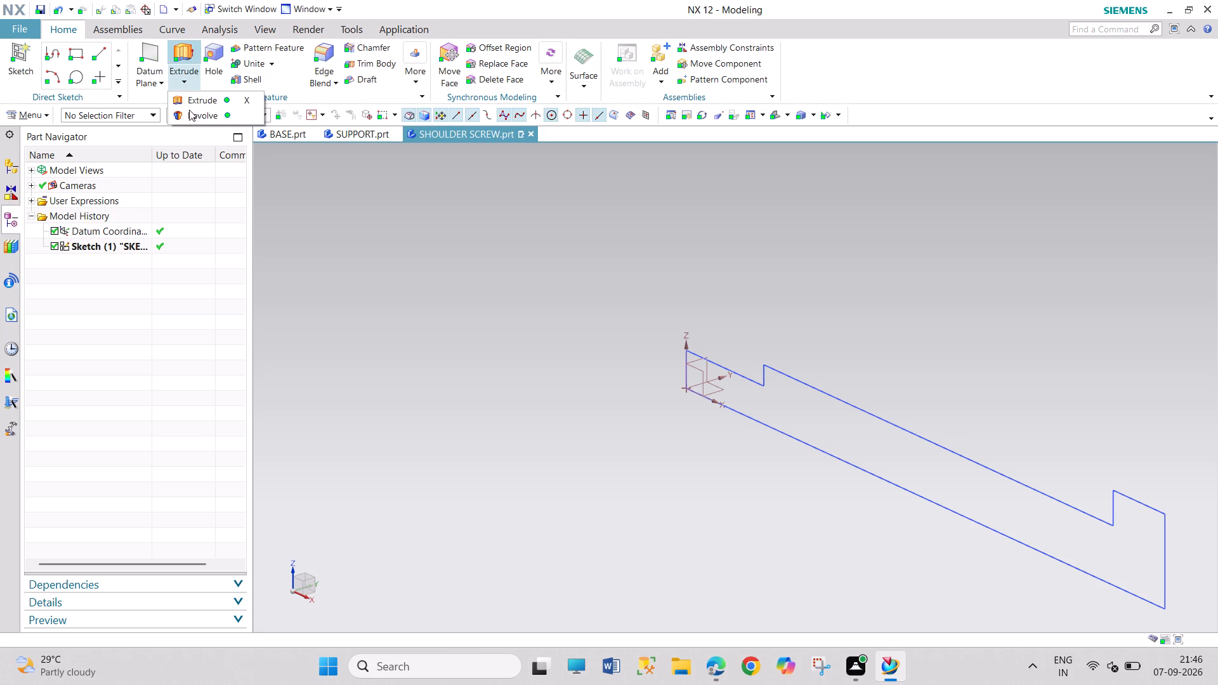
left_click(190, 113)
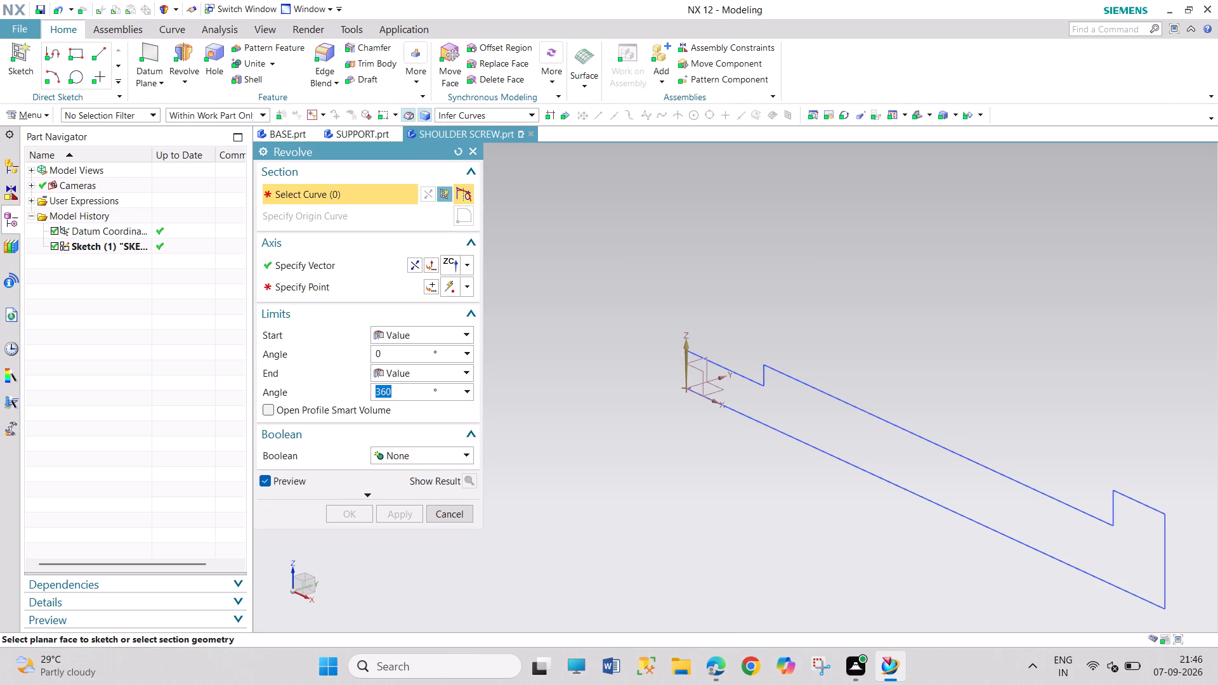
left_click(881, 415)
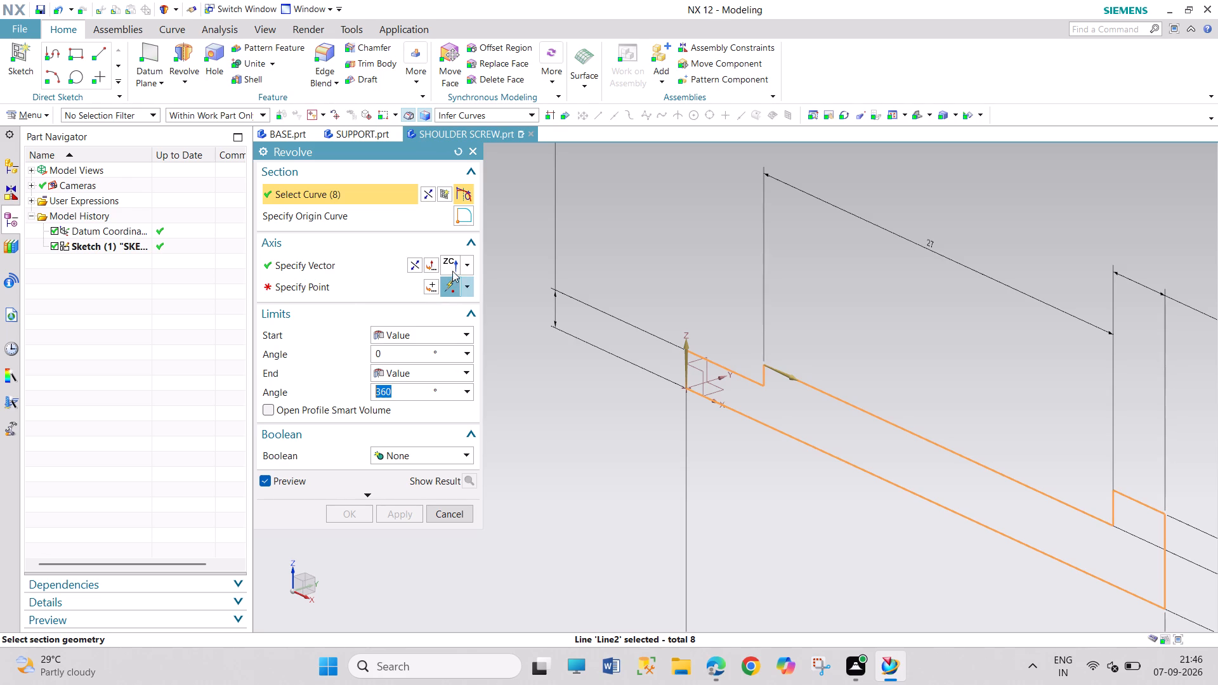
left_click(468, 265)
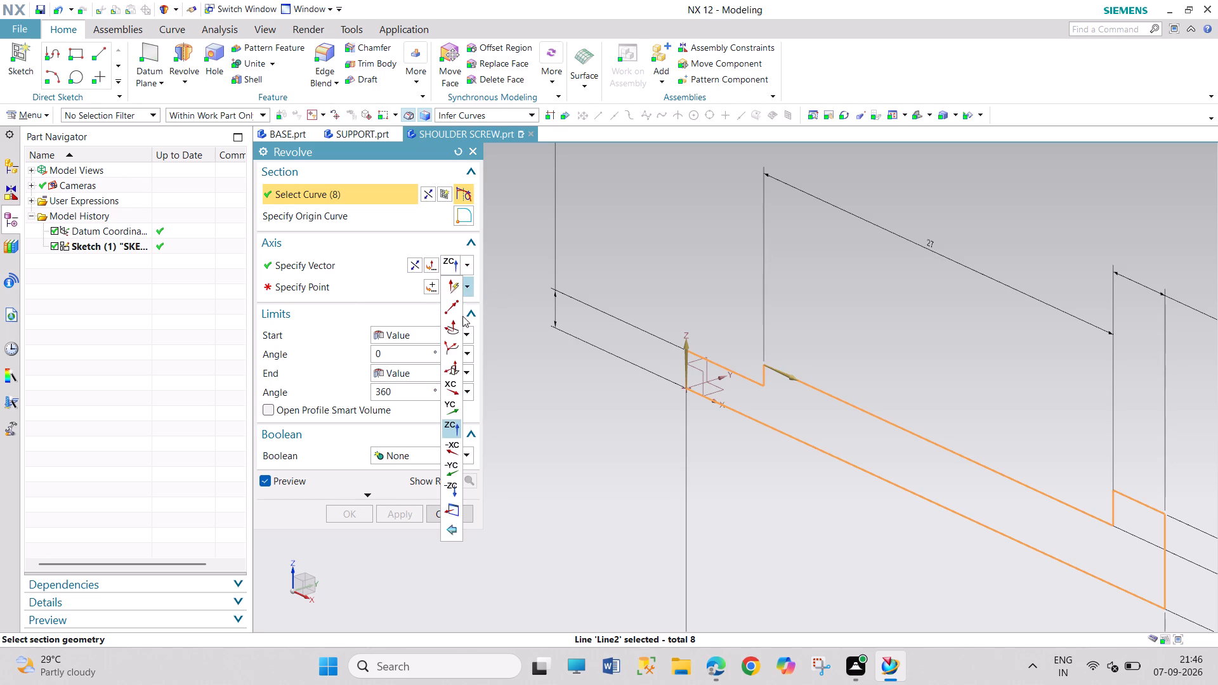
left_click(443, 384)
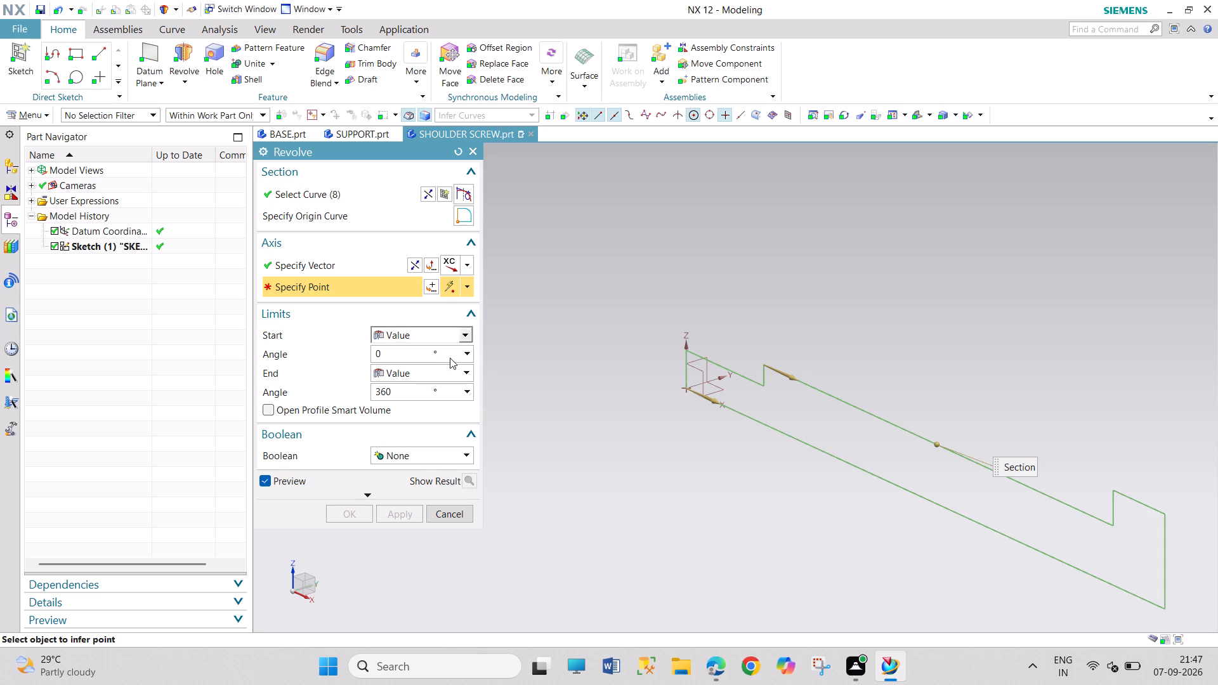
left_click(684, 389)
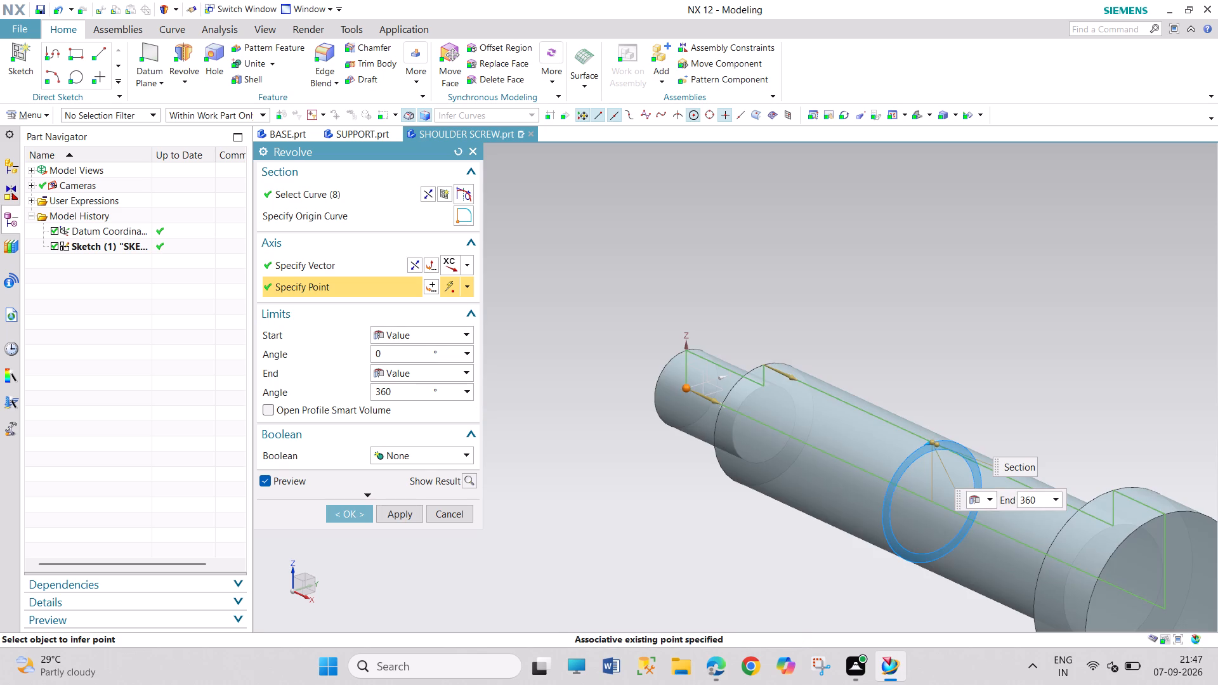
left_click(339, 510)
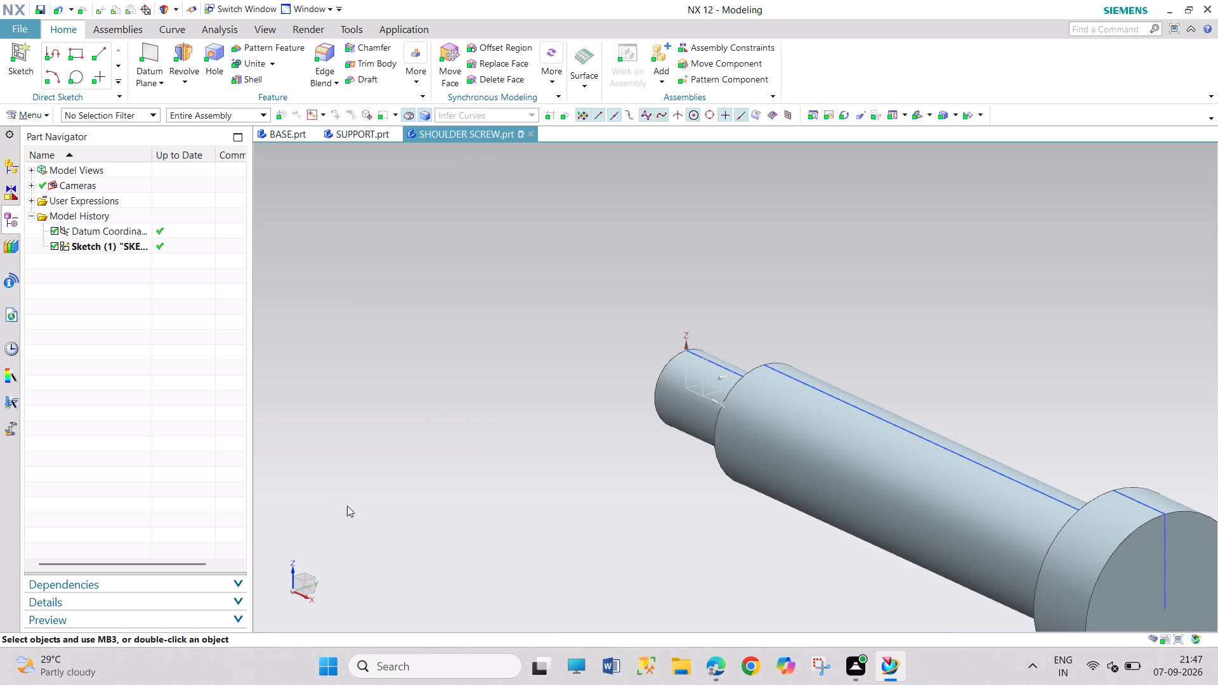
Save the SHOULDER SCREW part and dismiss the game advertisement notification.
left_click_drag(480, 424, 560, 535)
left_click_drag(459, 365, 461, 370)
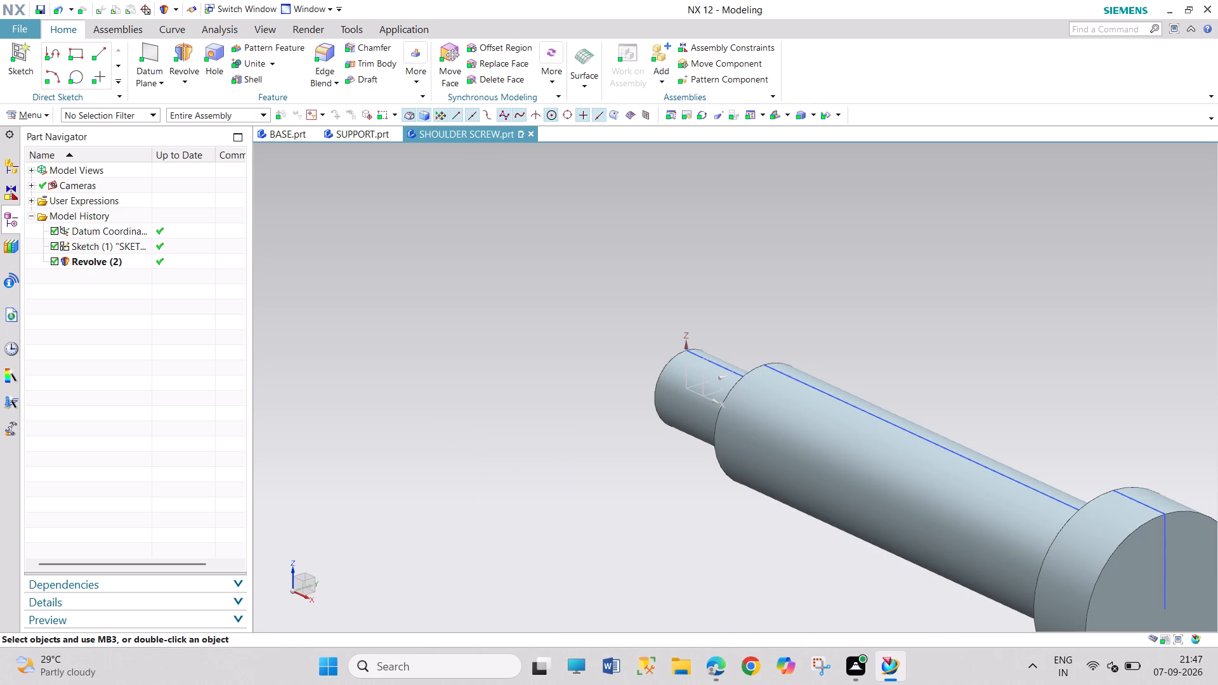
left_click_drag(461, 370, 542, 509)
scroll(686, 488, "down", 4)
scroll(734, 549, "up", 2)
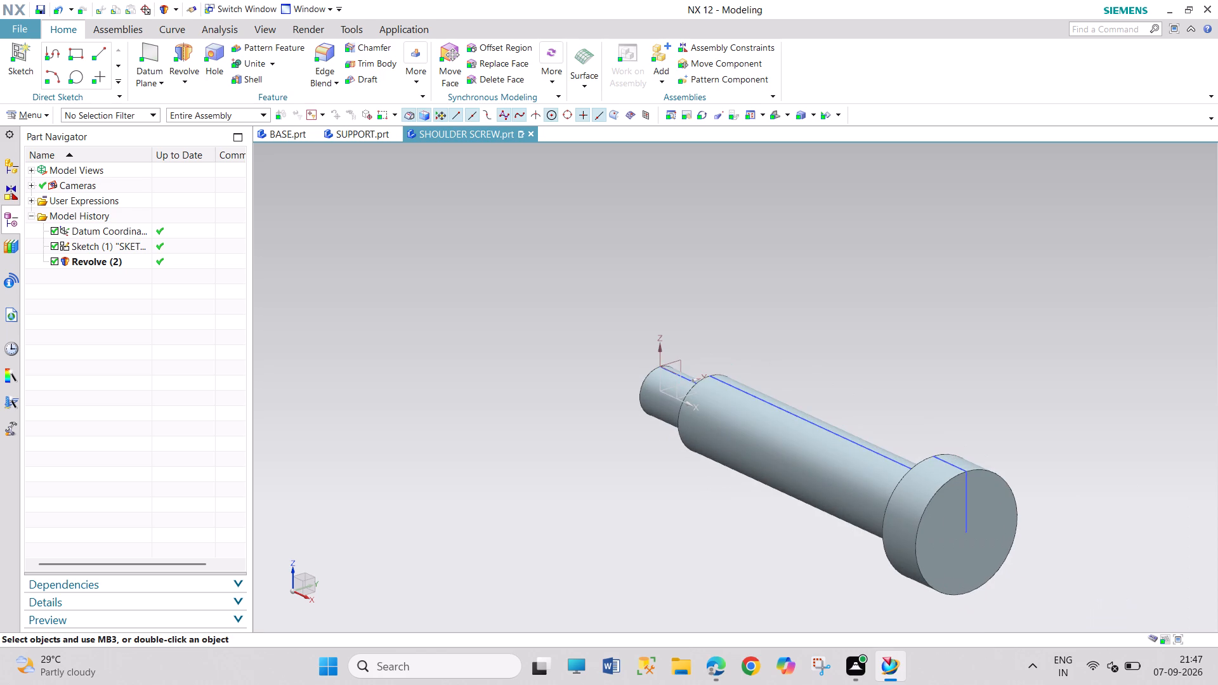
key("ctrl+s")
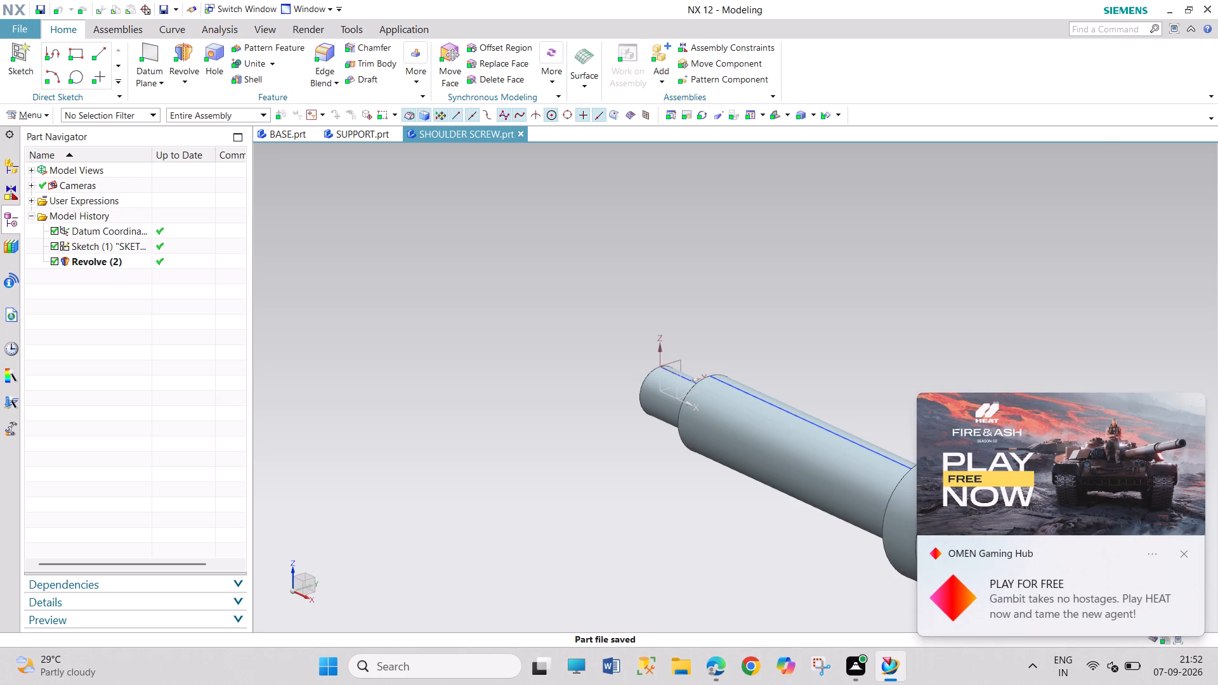
left_click(1185, 557)
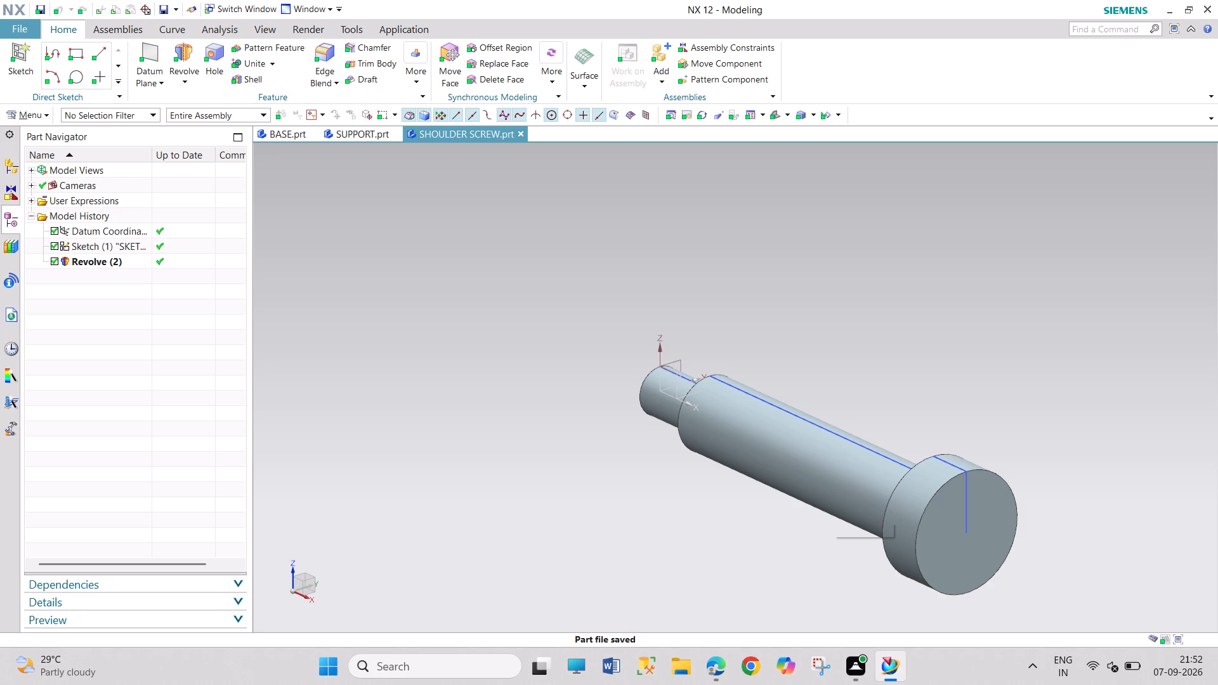
Start a new part file from the millimetre Model template in the ASSEMBLY WHEEL SUPPORT folder.
key("ctrl+n")
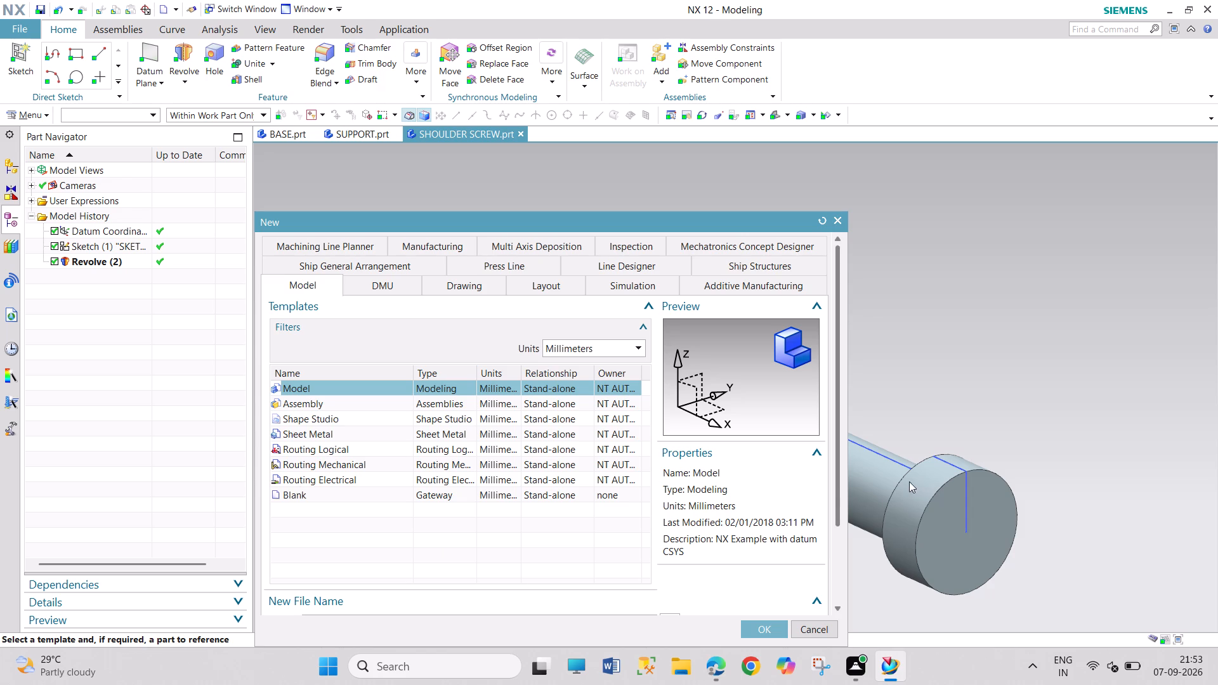
left_click_drag(834, 486, 822, 536)
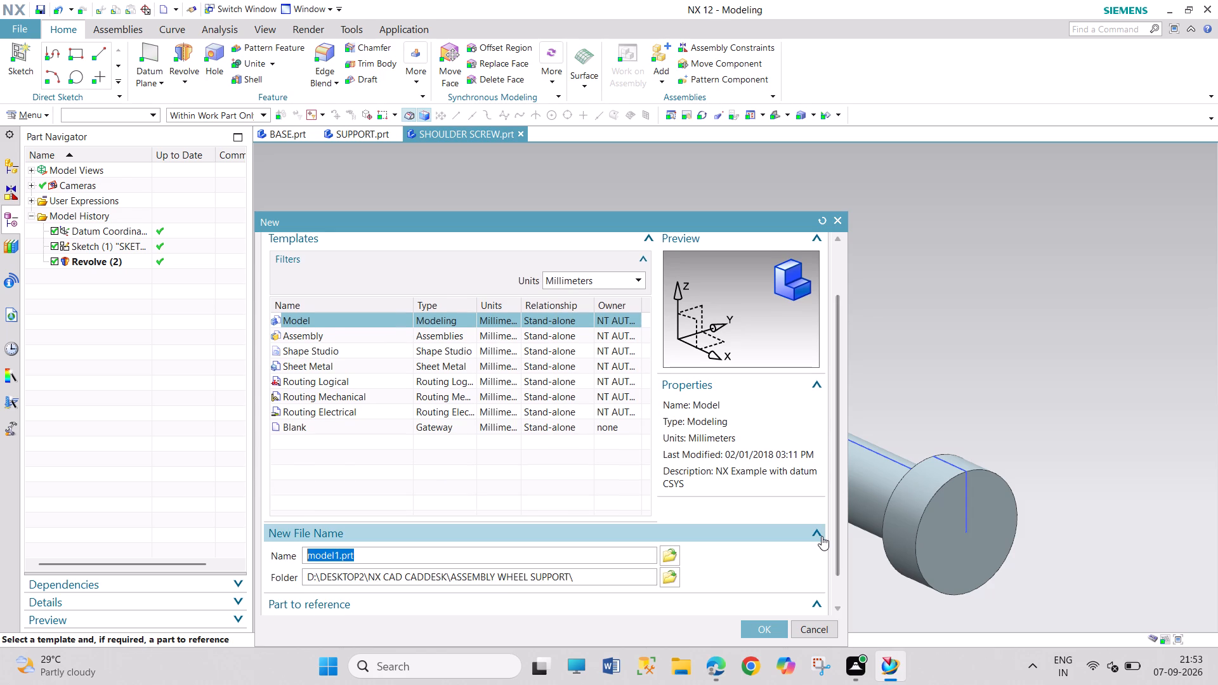
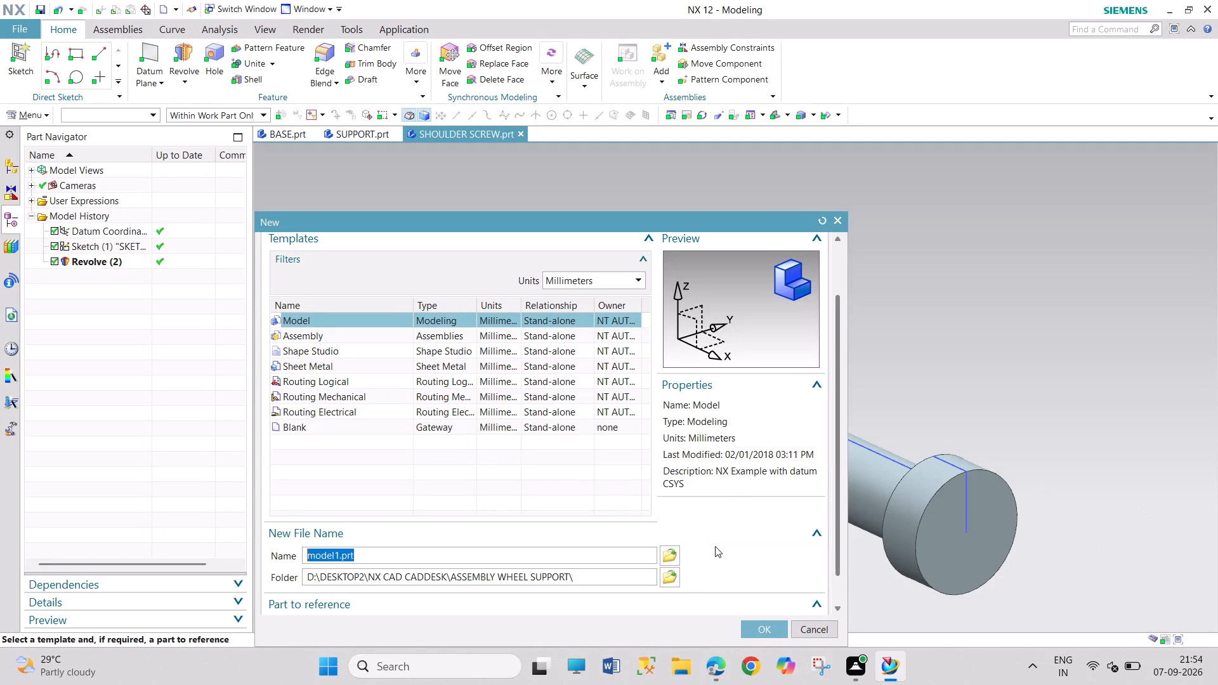
Name the new part NUT and create it in the ASSEMBLY WHEEL SUPPORT folder.
type("NUT")
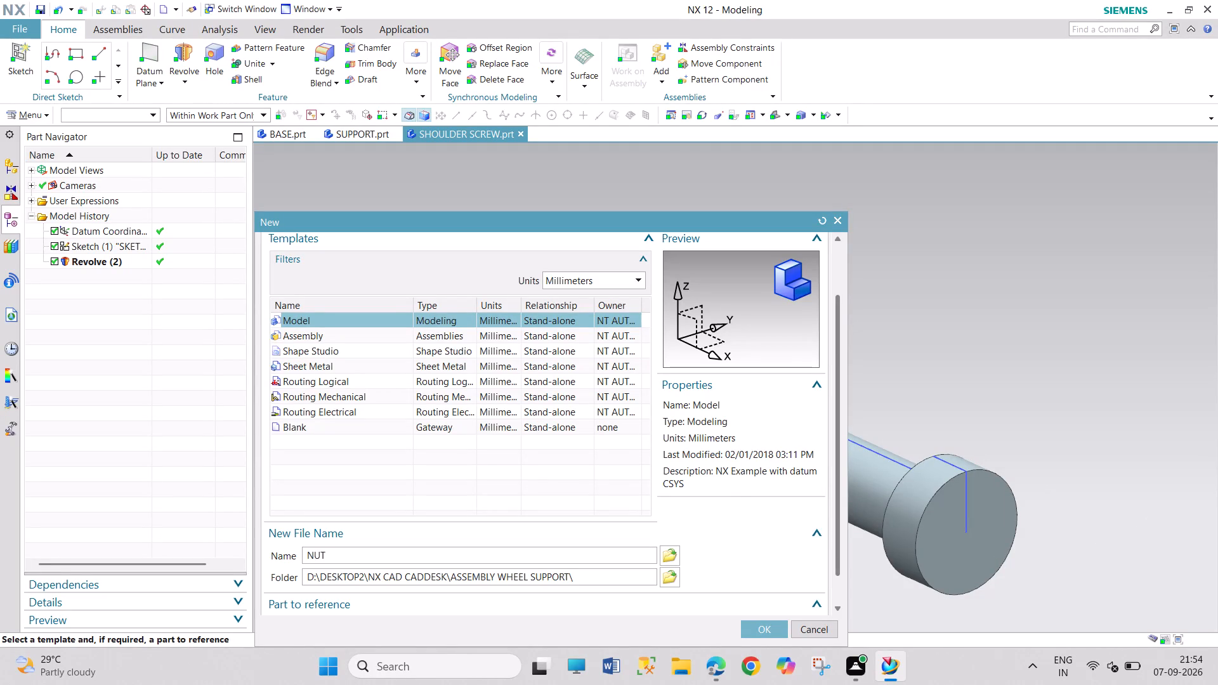
key("Return")
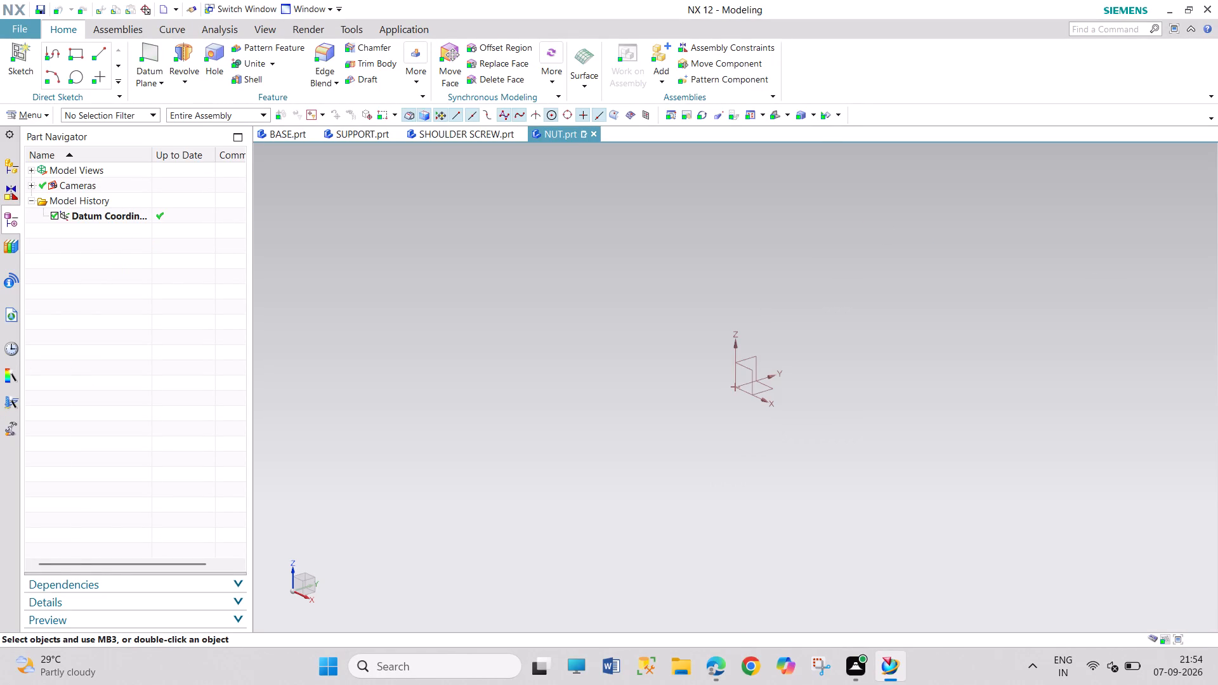
Start a sketch in the task environment on the default XY plane.
left_click(31, 114)
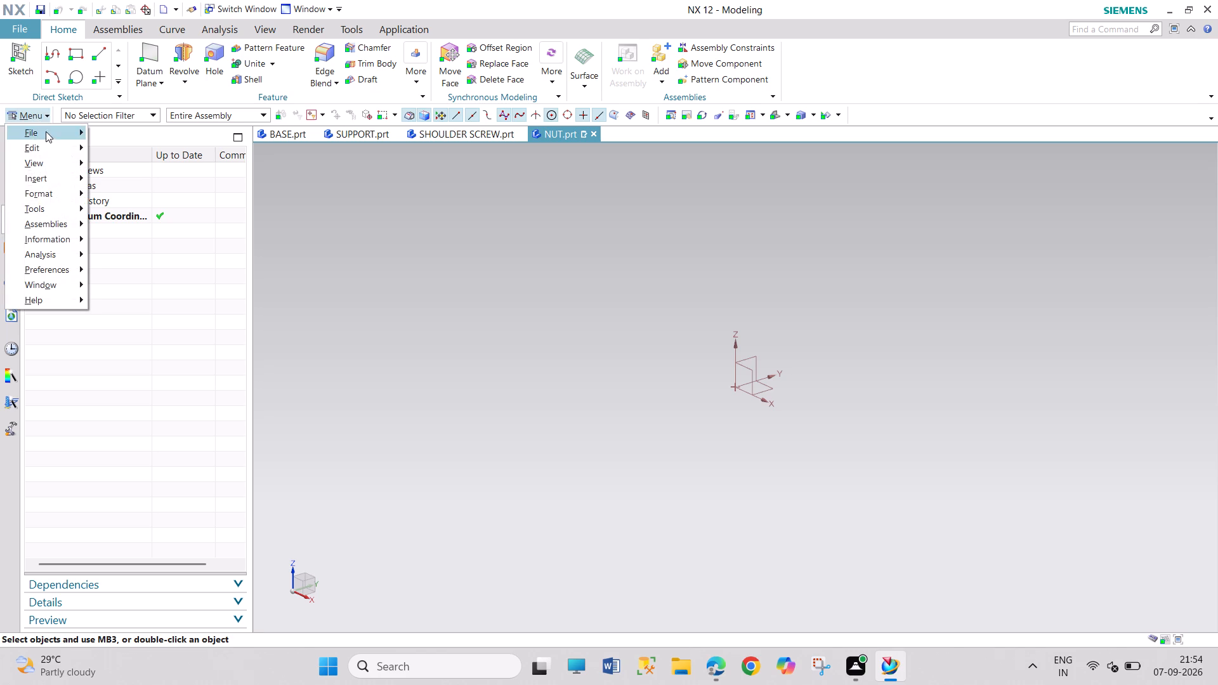
left_click(62, 179)
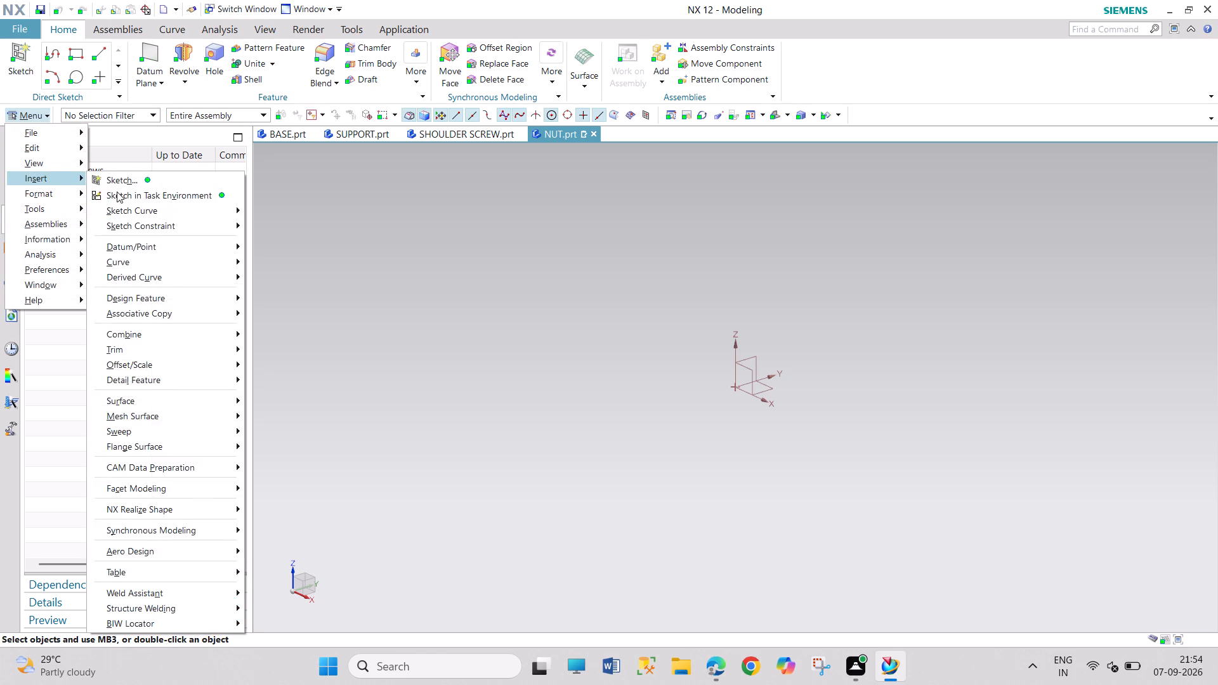
left_click(117, 192)
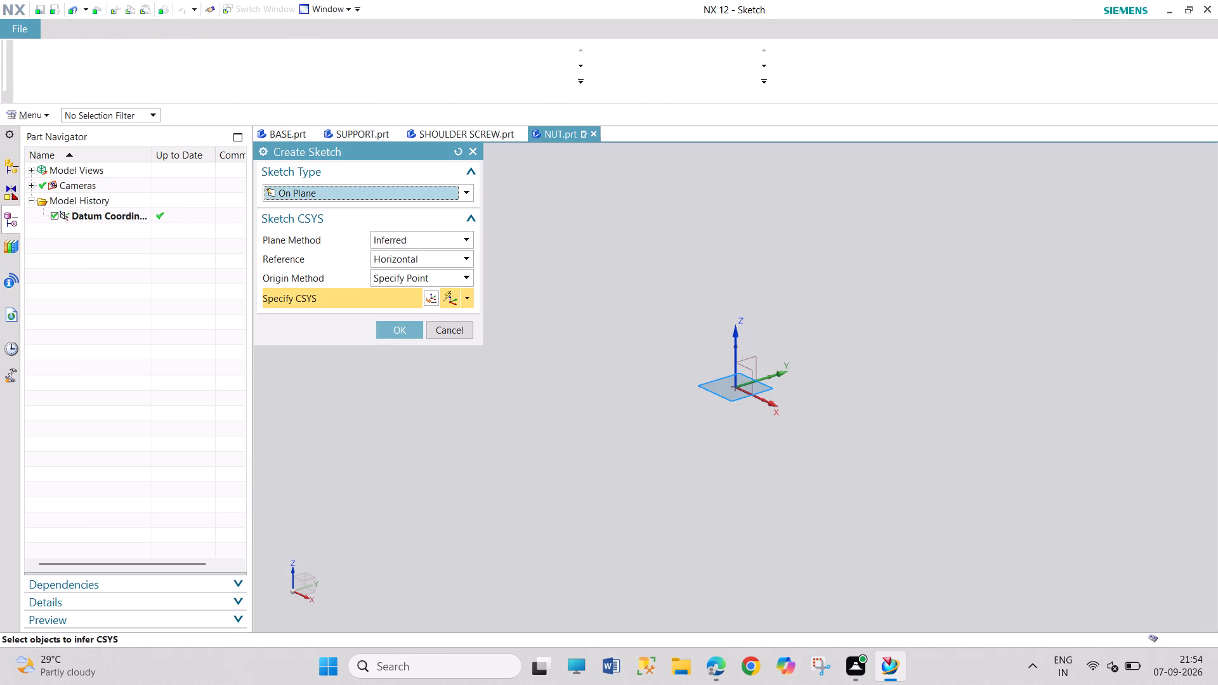
left_click(395, 334)
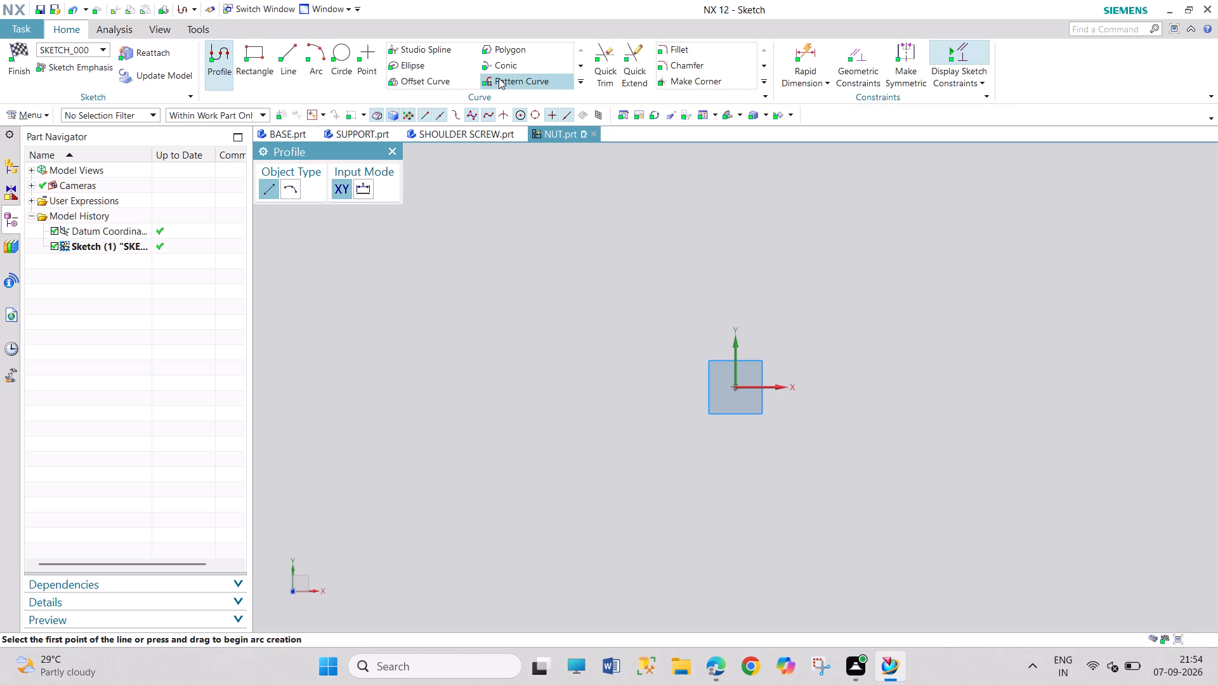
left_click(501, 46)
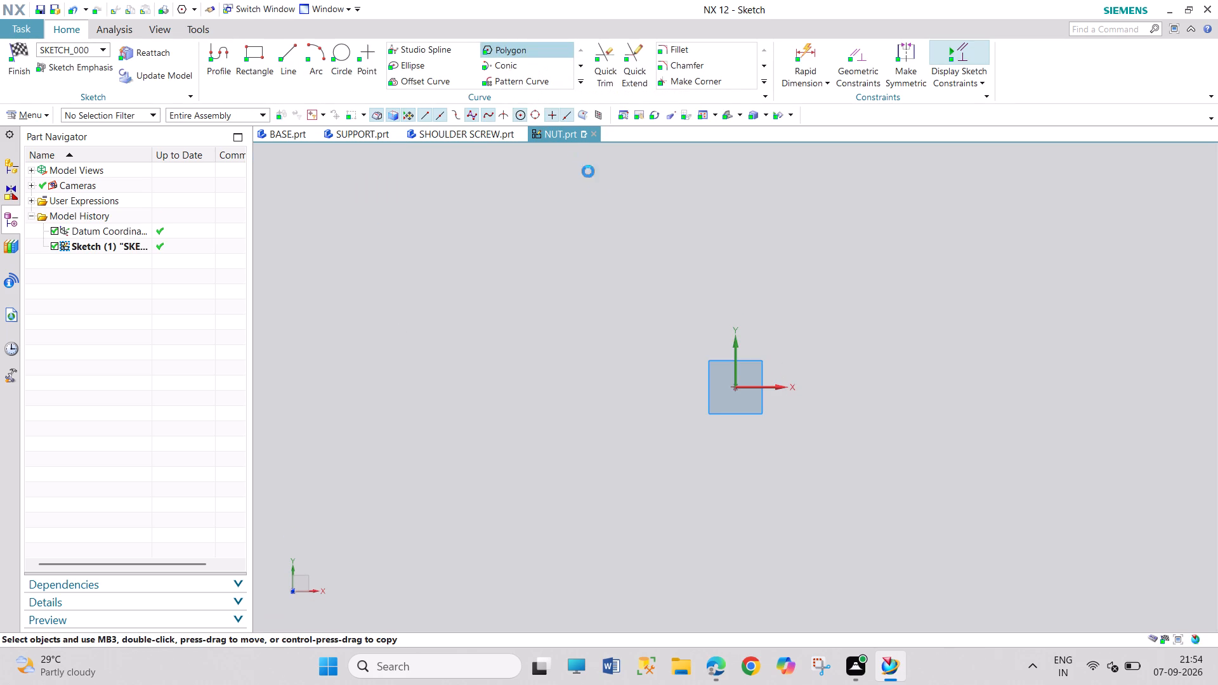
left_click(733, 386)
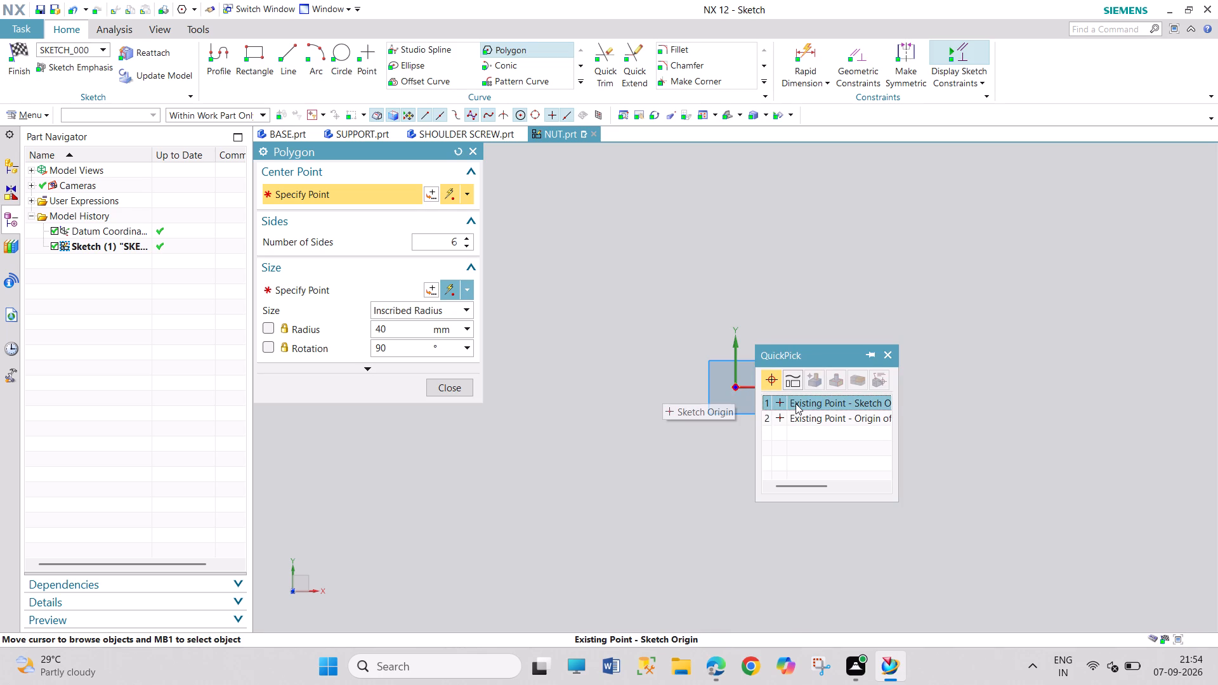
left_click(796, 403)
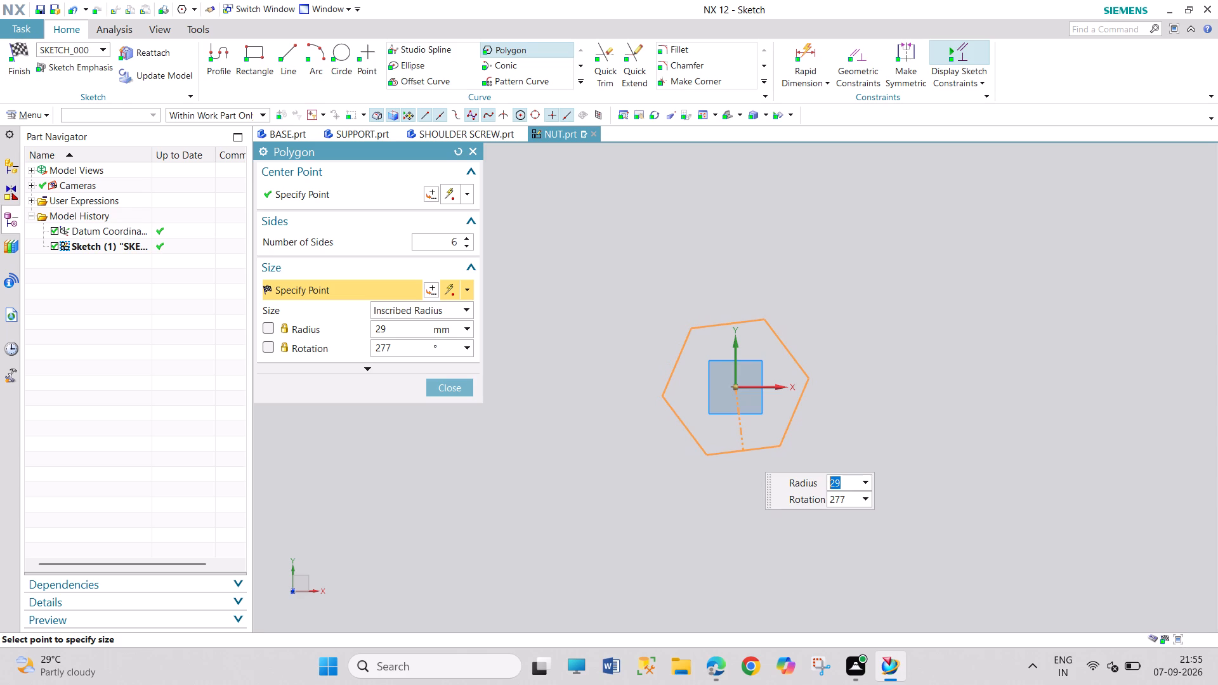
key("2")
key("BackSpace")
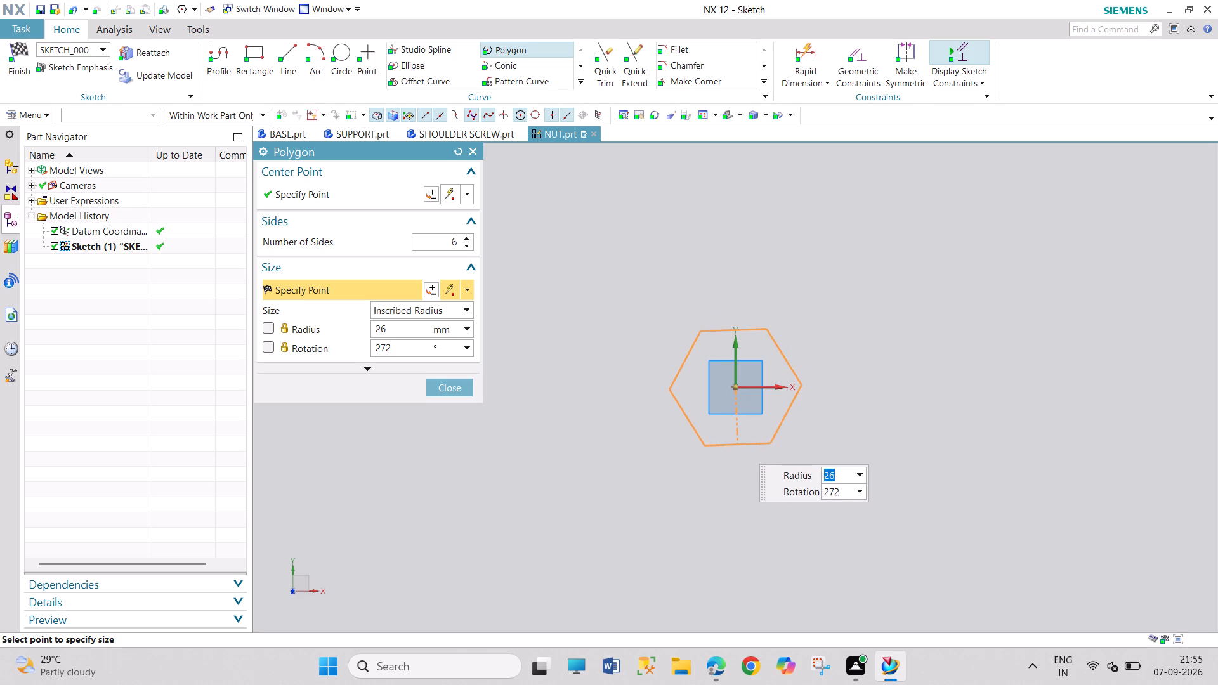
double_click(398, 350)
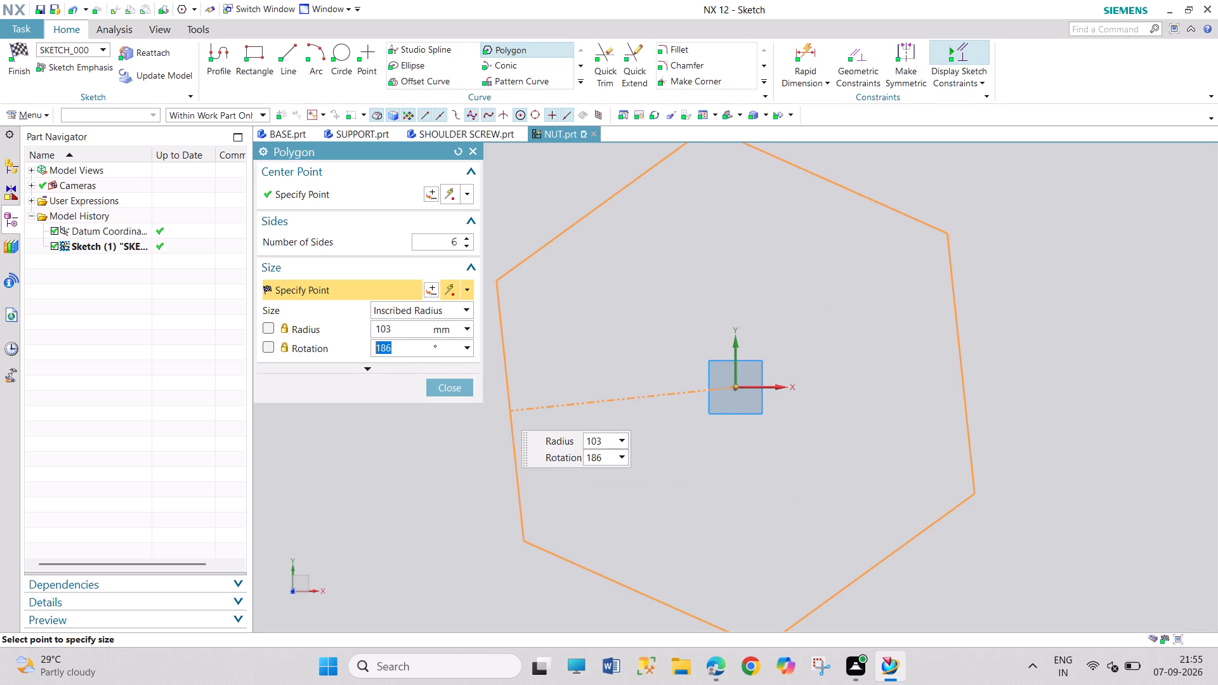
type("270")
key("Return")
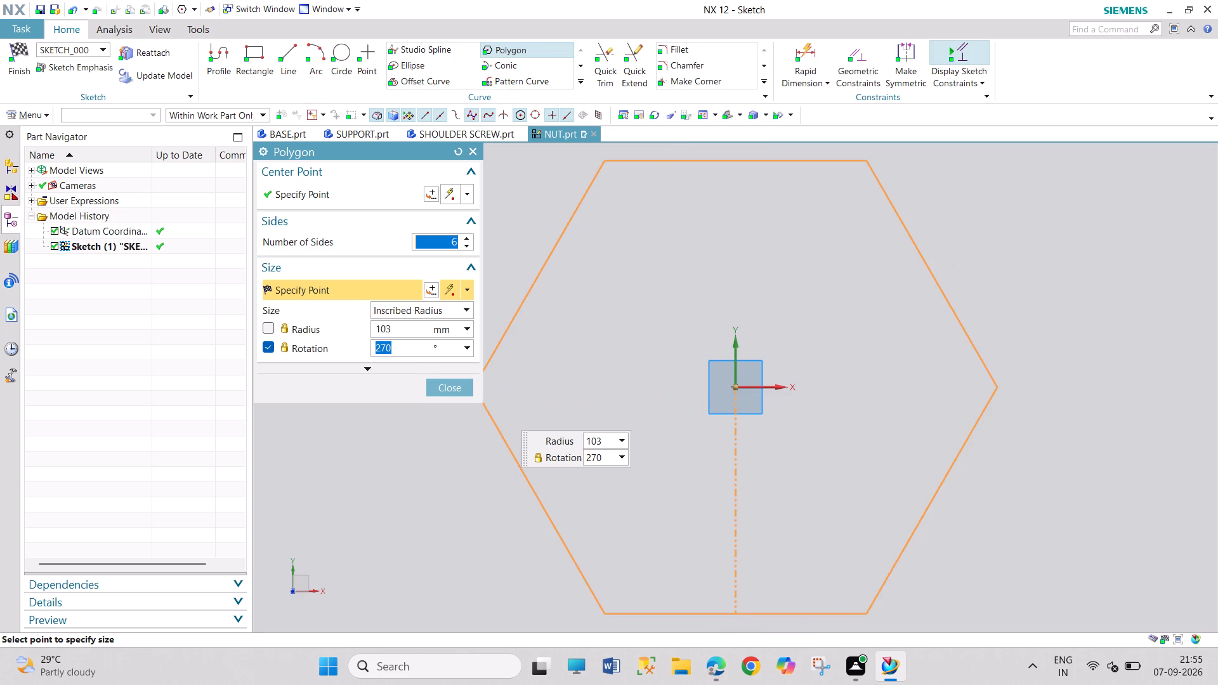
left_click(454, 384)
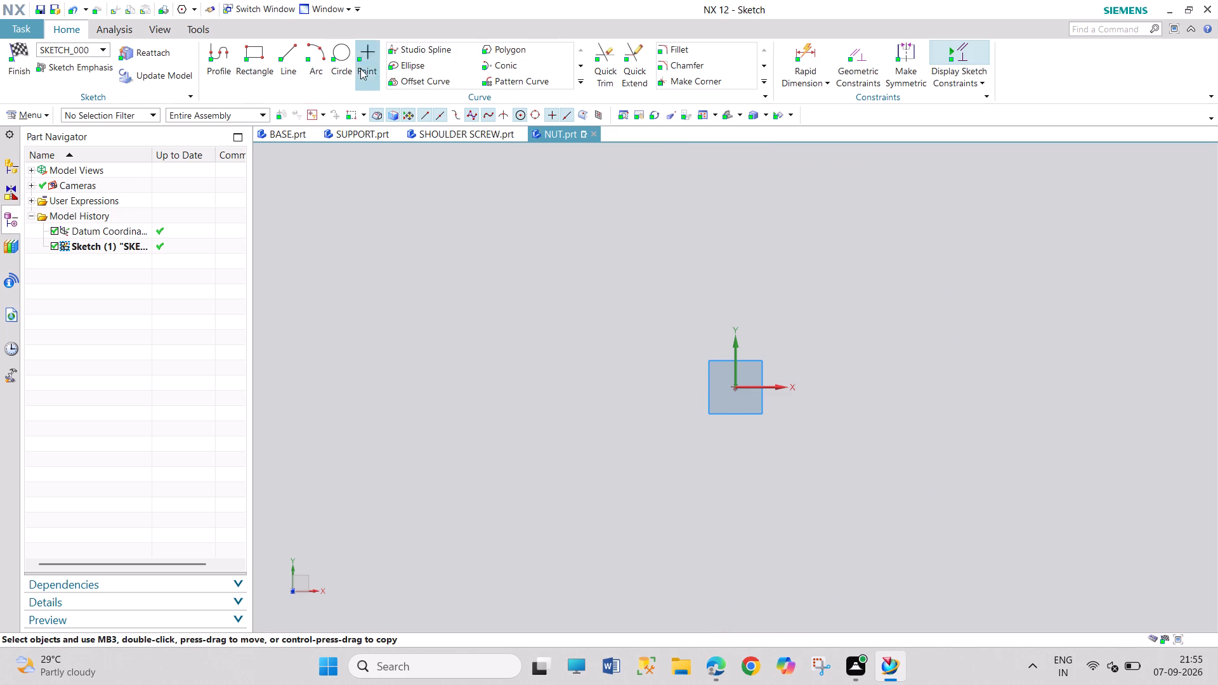
Draw a six-sided polygon centred on the sketch origin with inscribed radius 30 mm and rotation 270°, placing its radius dimension clear of the outline.
left_click(527, 59)
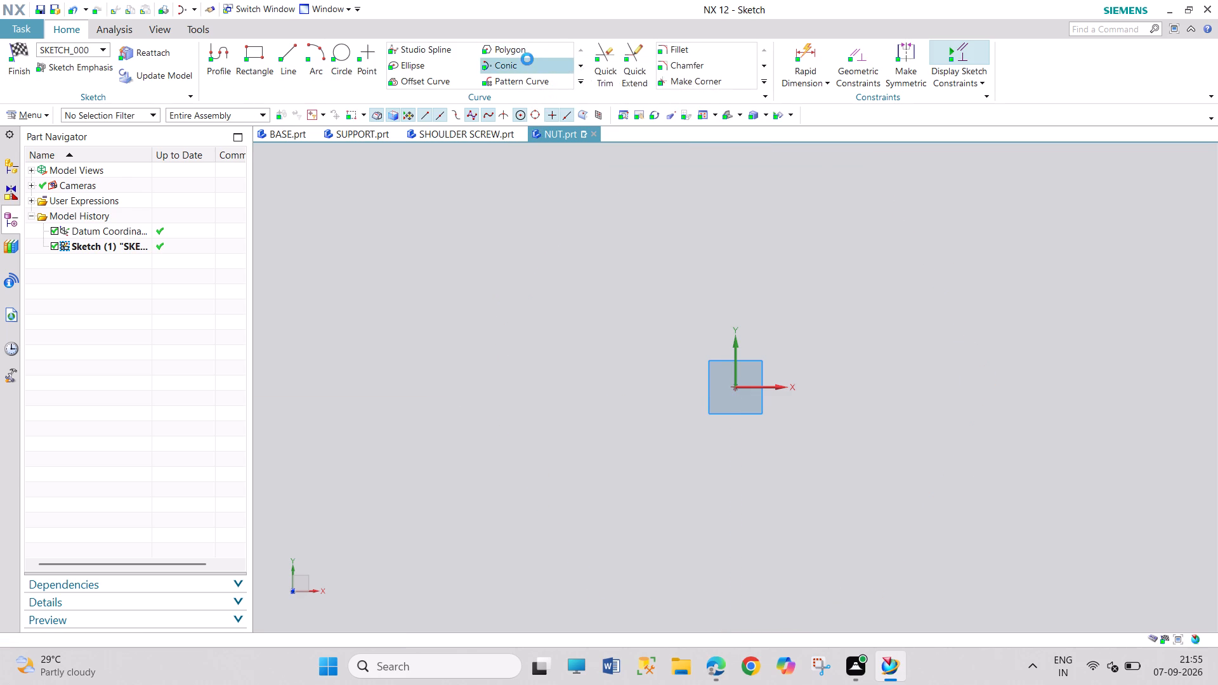
left_click(526, 47)
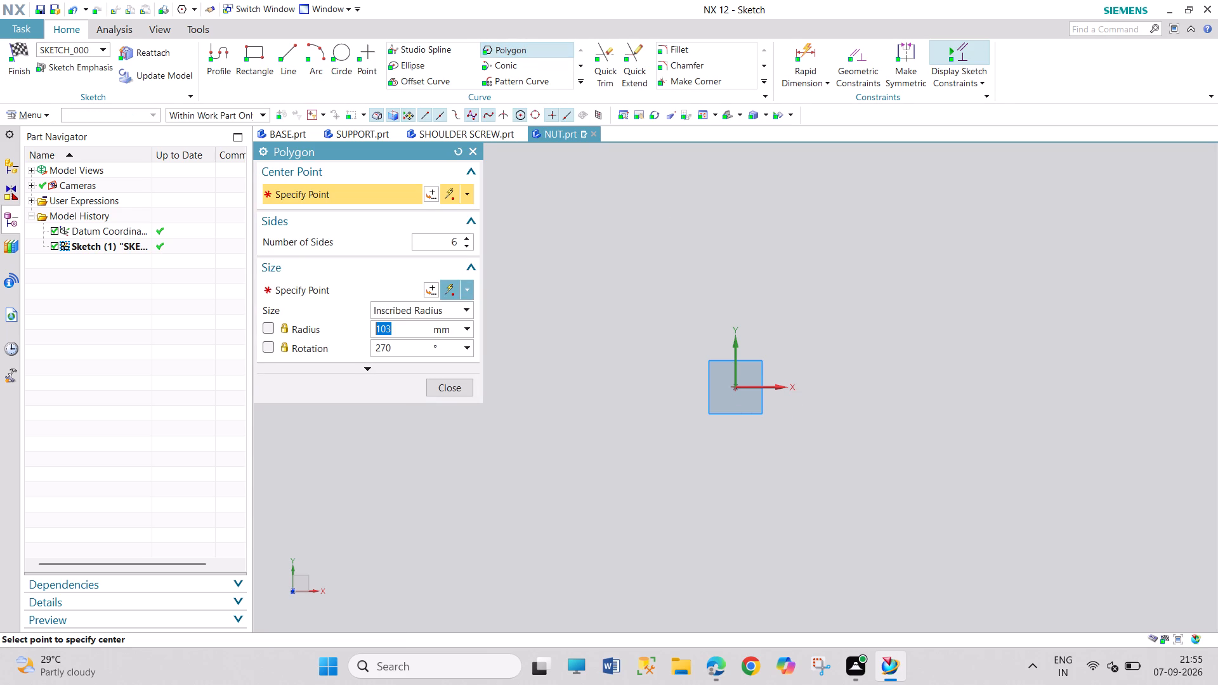
left_click(735, 390)
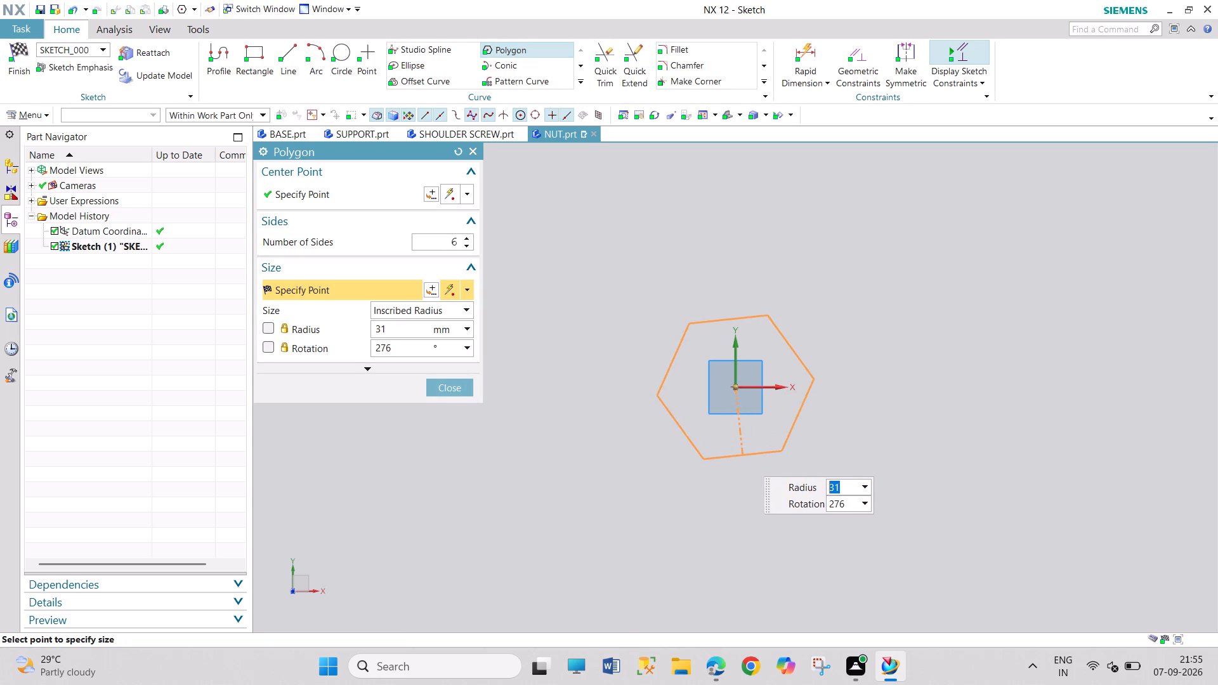
type("30")
key("Return")
key("Return")
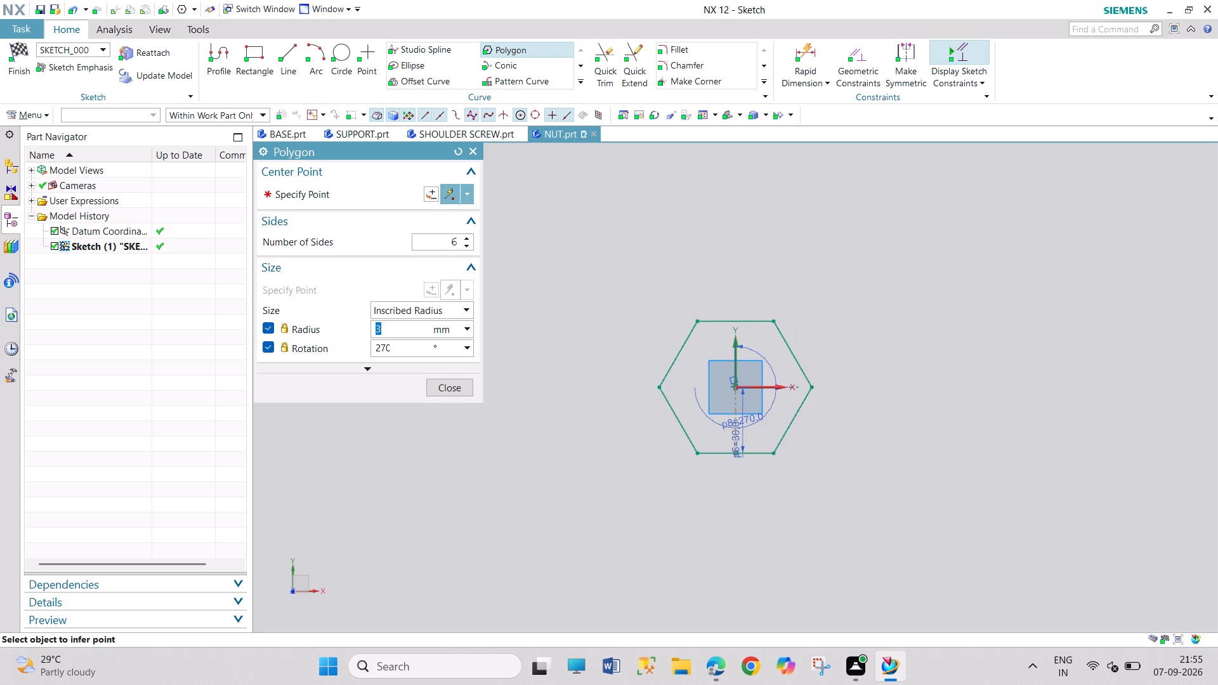
left_click(455, 386)
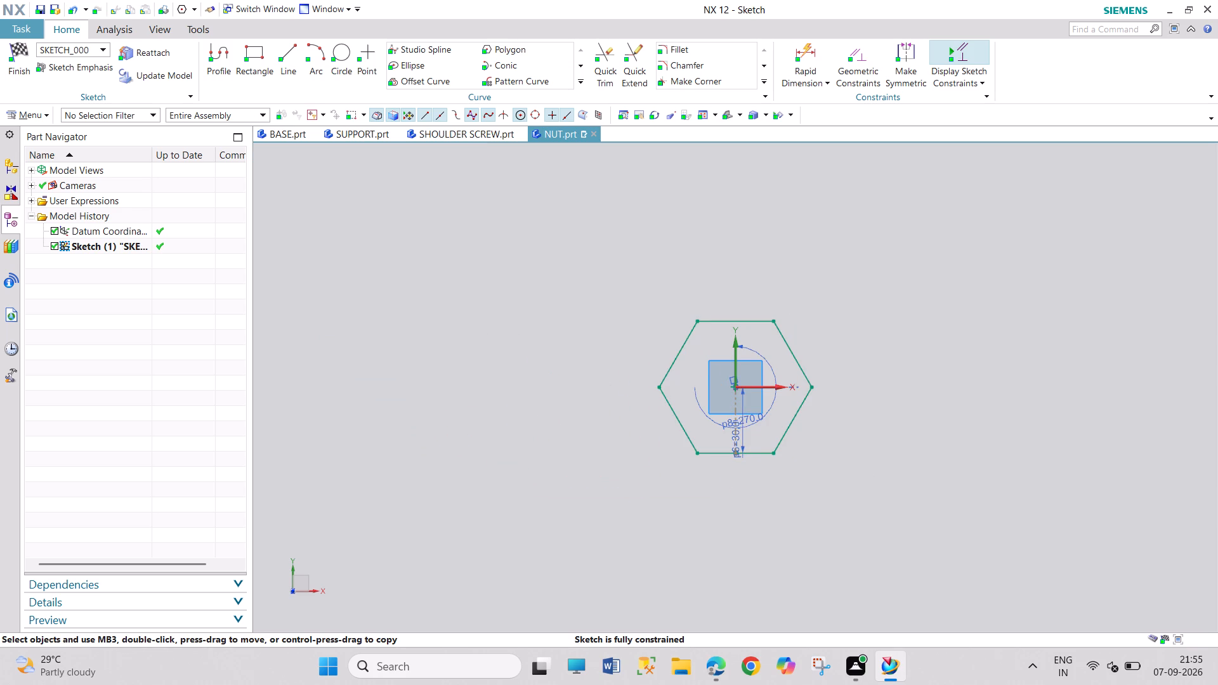
left_click_drag(732, 443, 886, 435)
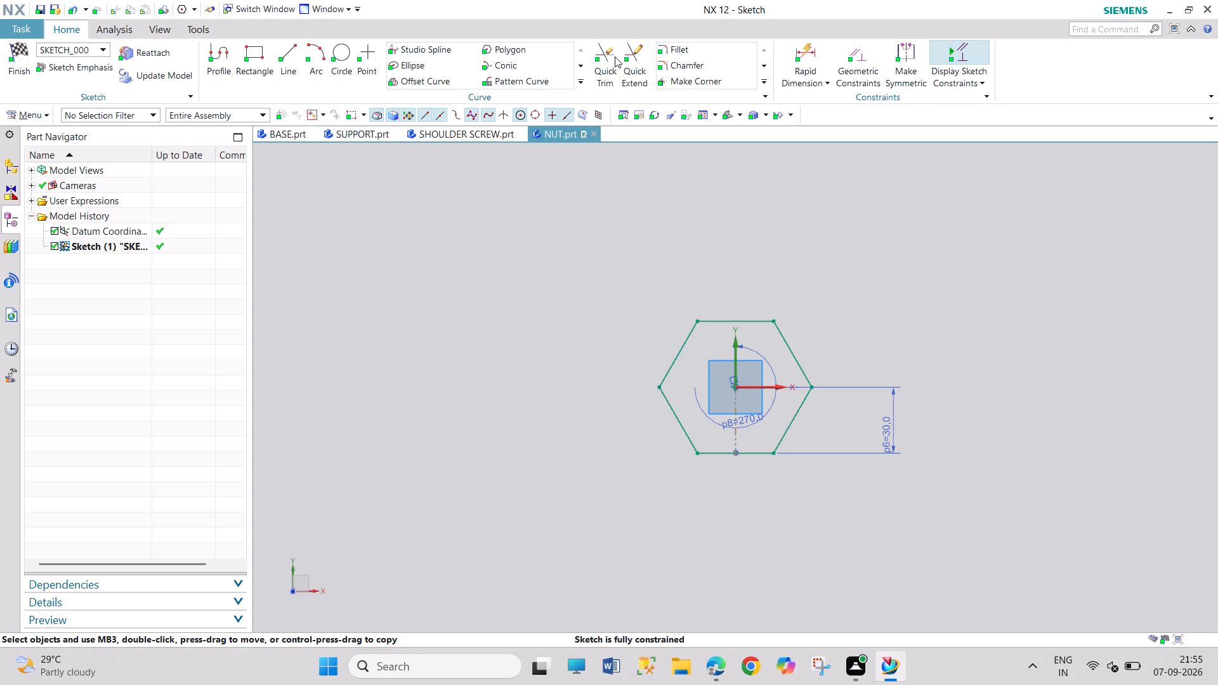
Add a horizontal rapid dimension to the hexagon's upper side, placed above the outline.
left_click(804, 52)
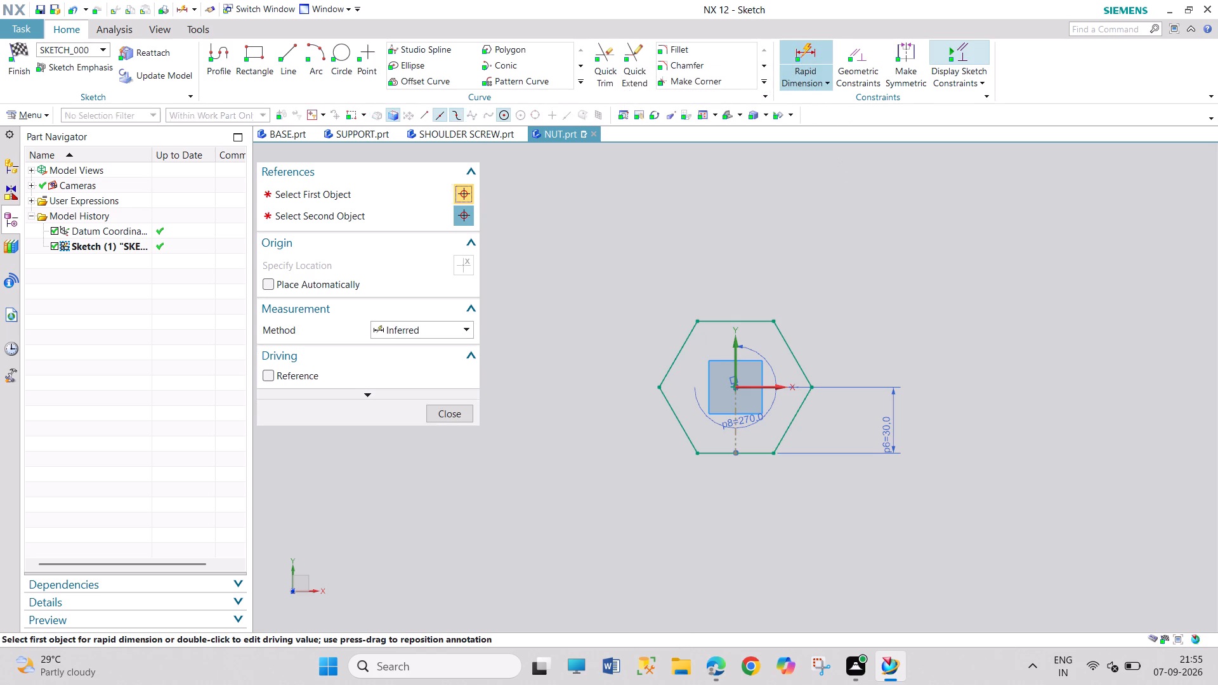
left_click(752, 320)
left_click_drag(766, 238, 774, 240)
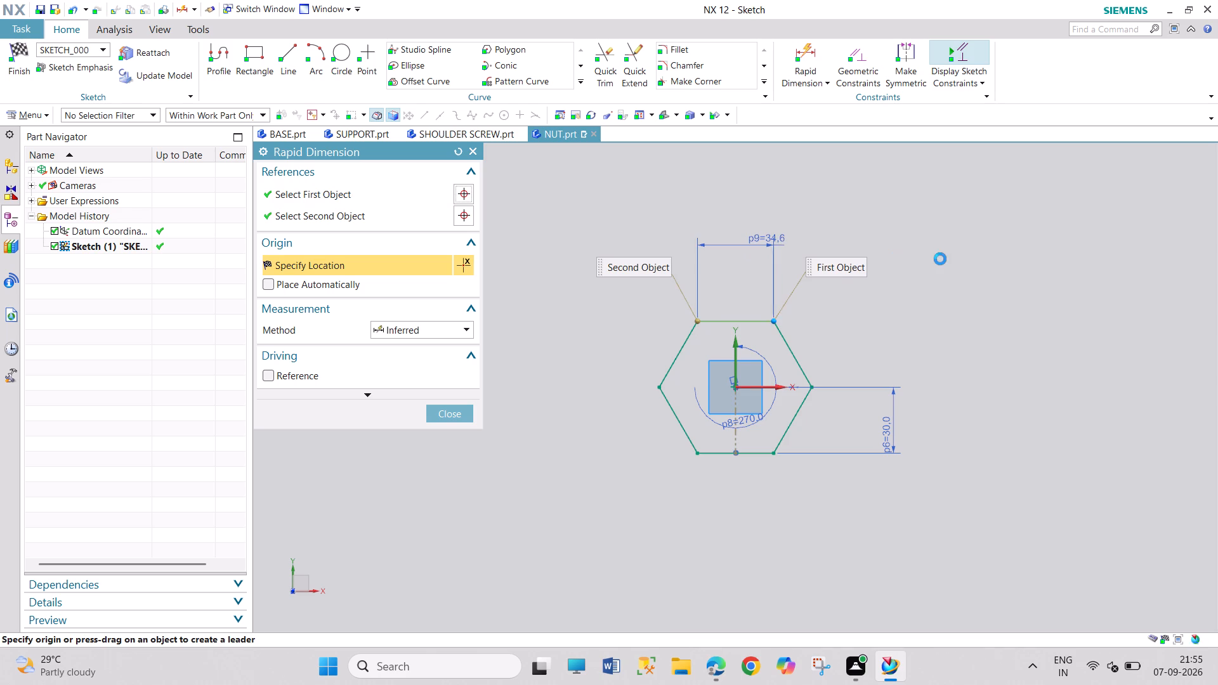
left_click(610, 361)
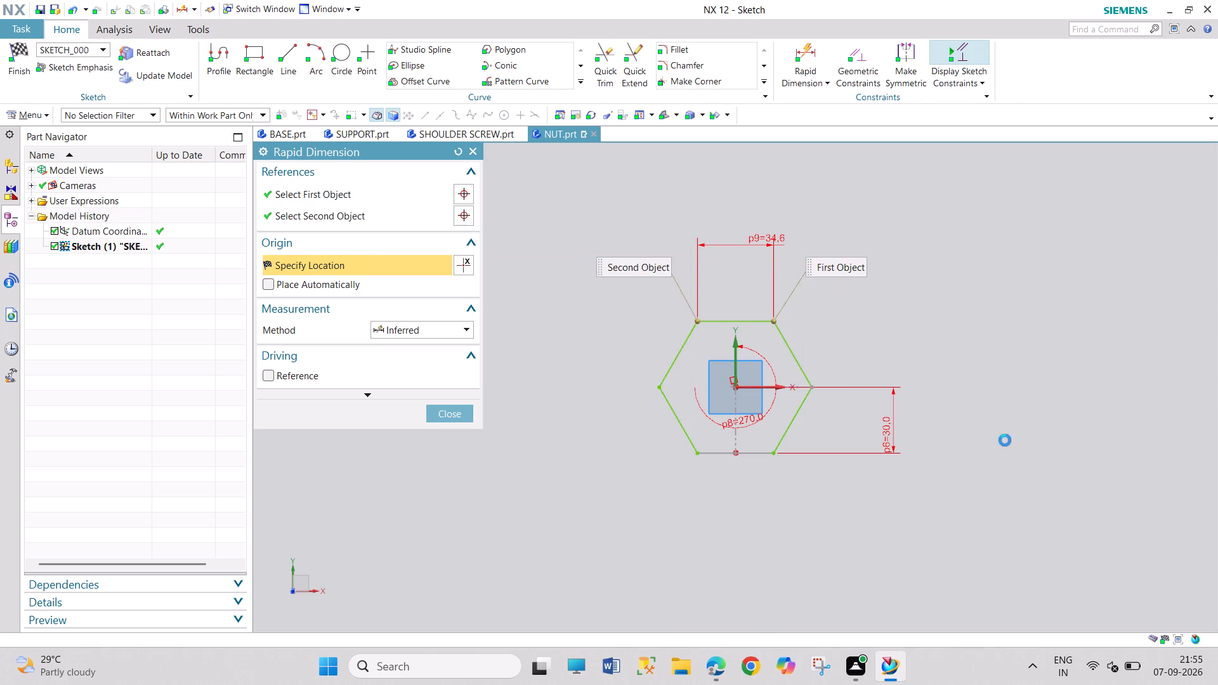
right_click(882, 436)
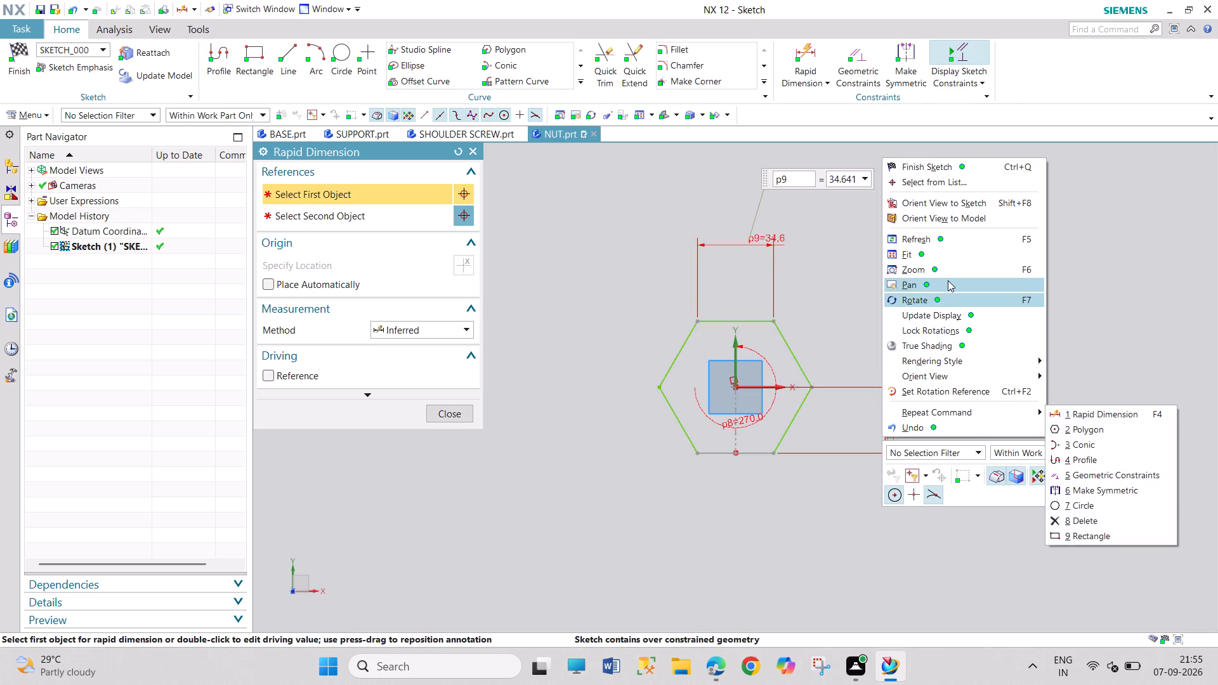
left_click(459, 415)
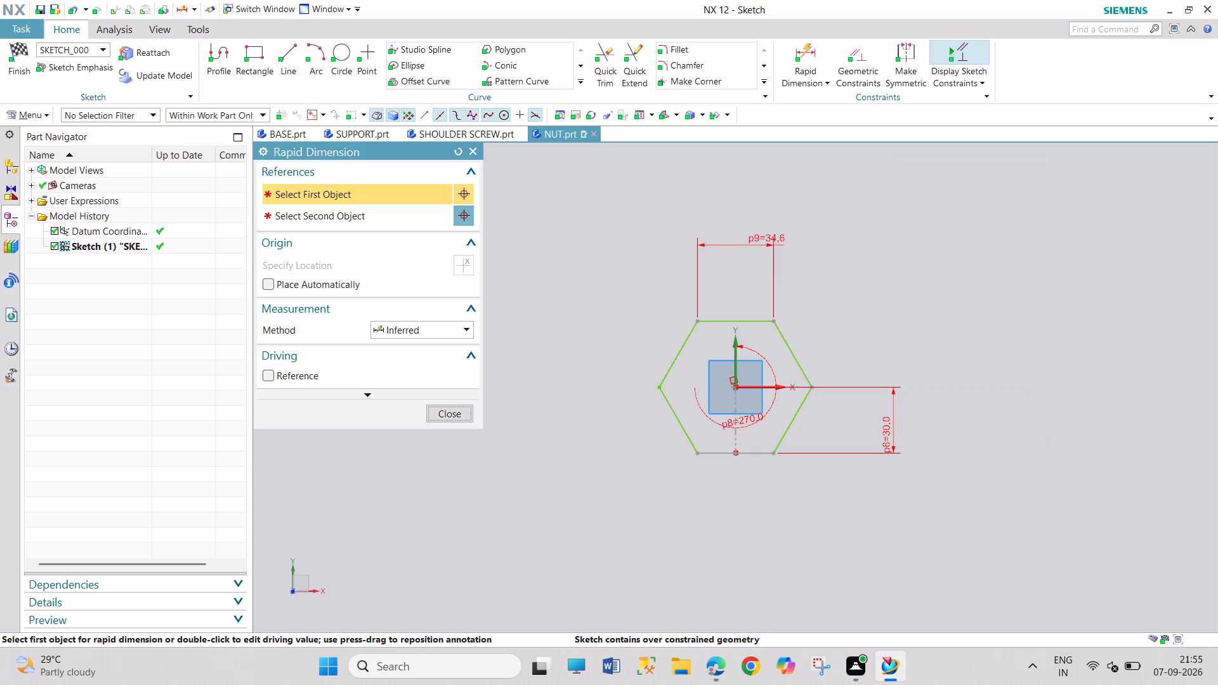
left_click(448, 417)
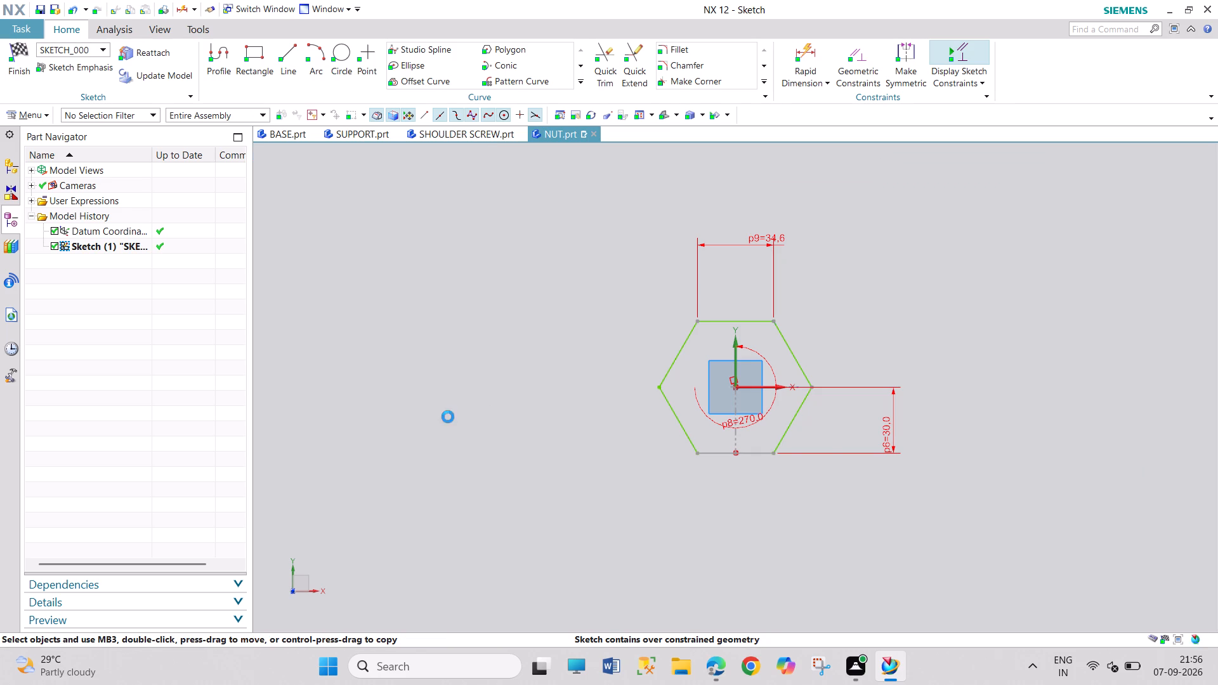
Delete the hexagon's 30 mm inscribed radius dimension.
right_click(884, 440)
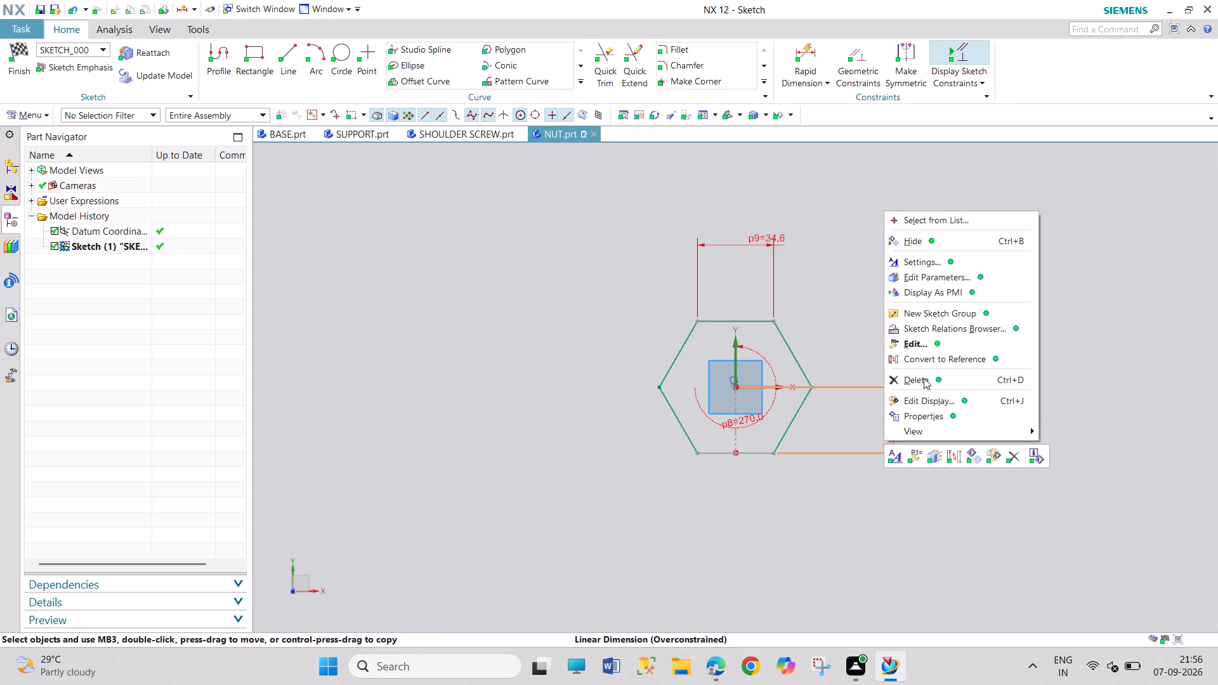
left_click(924, 376)
left_click(606, 361)
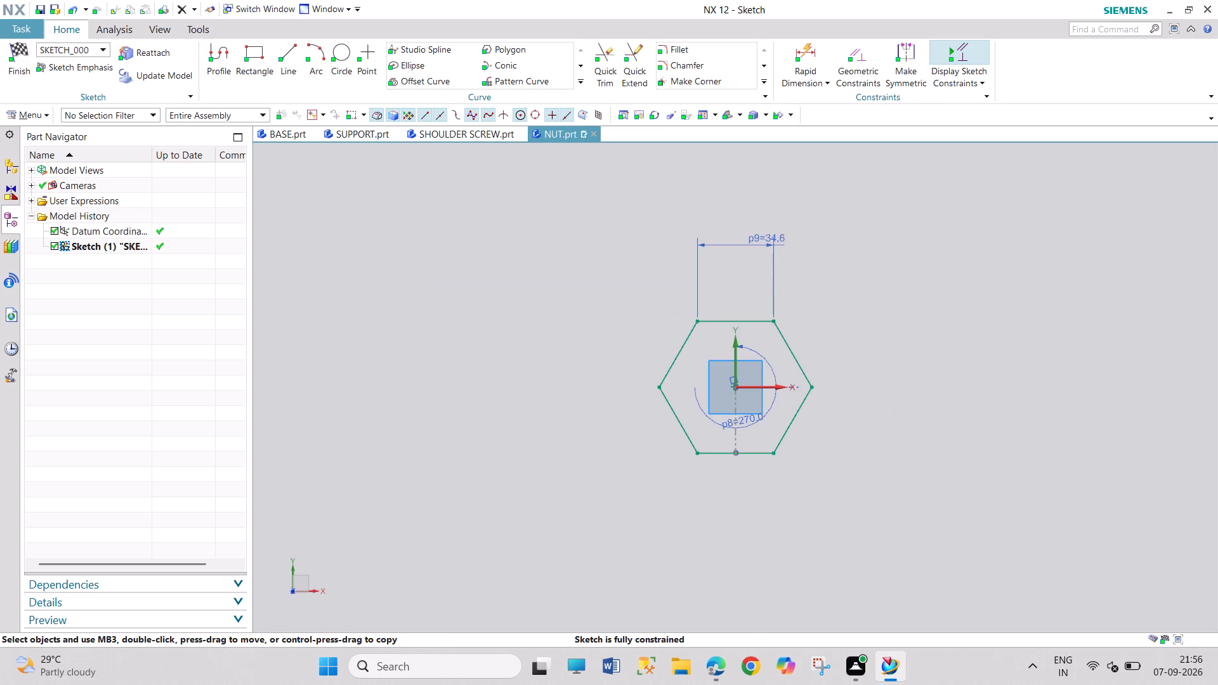
Set the length of the hexagon's upper side to 5 mm.
double_click(758, 241)
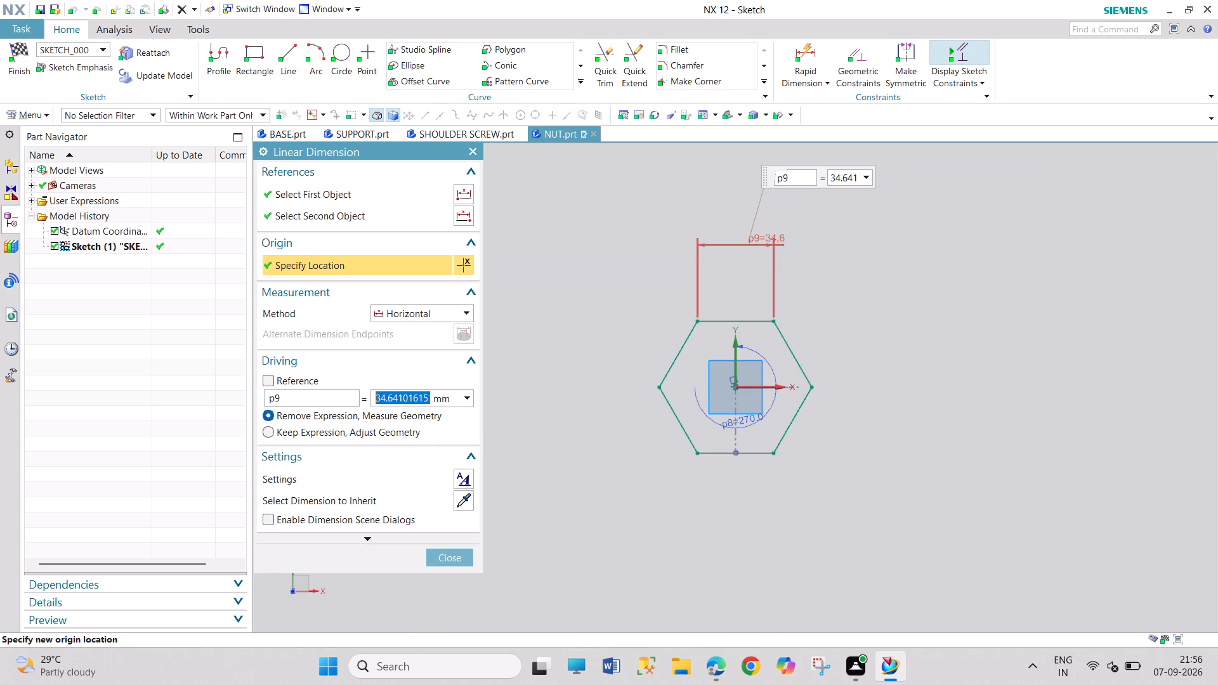
key("5")
key("Return")
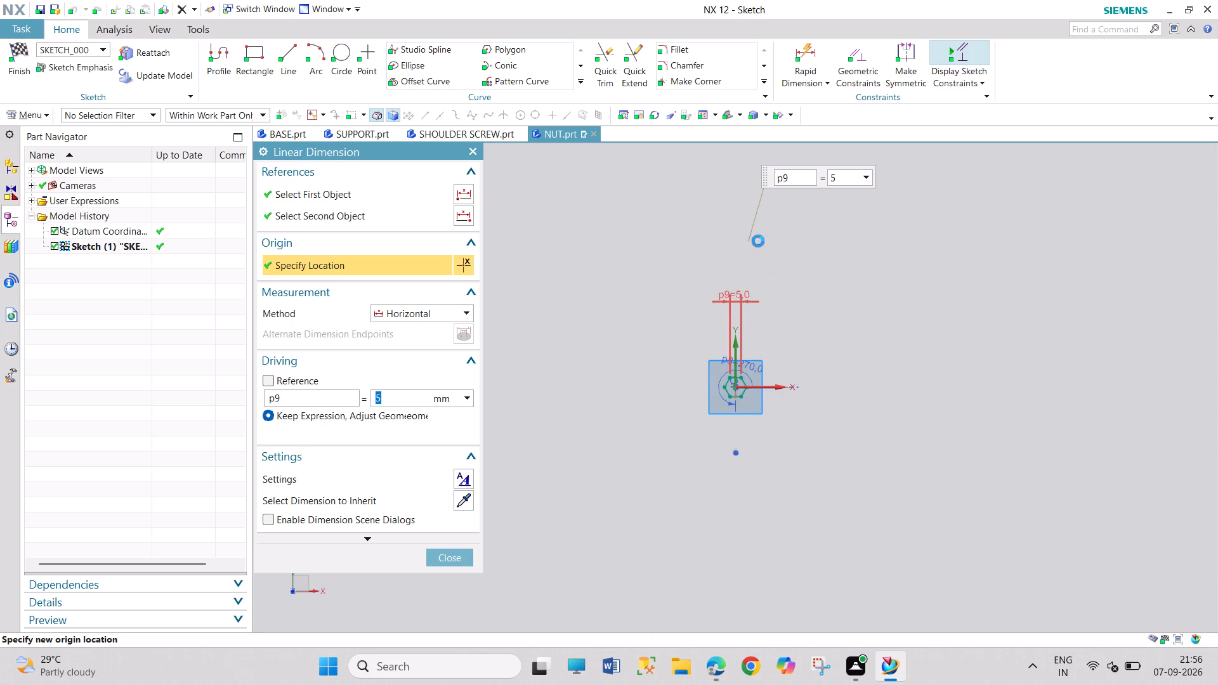
left_click(443, 552)
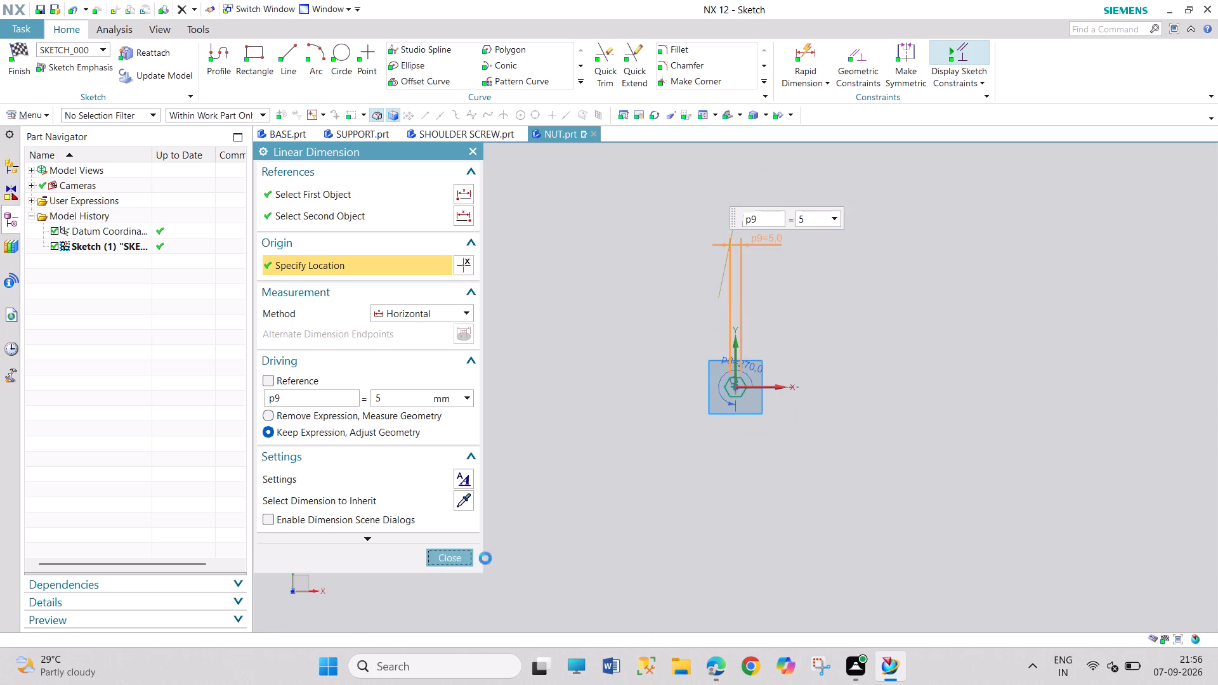
Reposition the 5 mm side dimension and the 270° rotation dimension so both read clearly around the small hexagon.
scroll(733, 353, "up", 3)
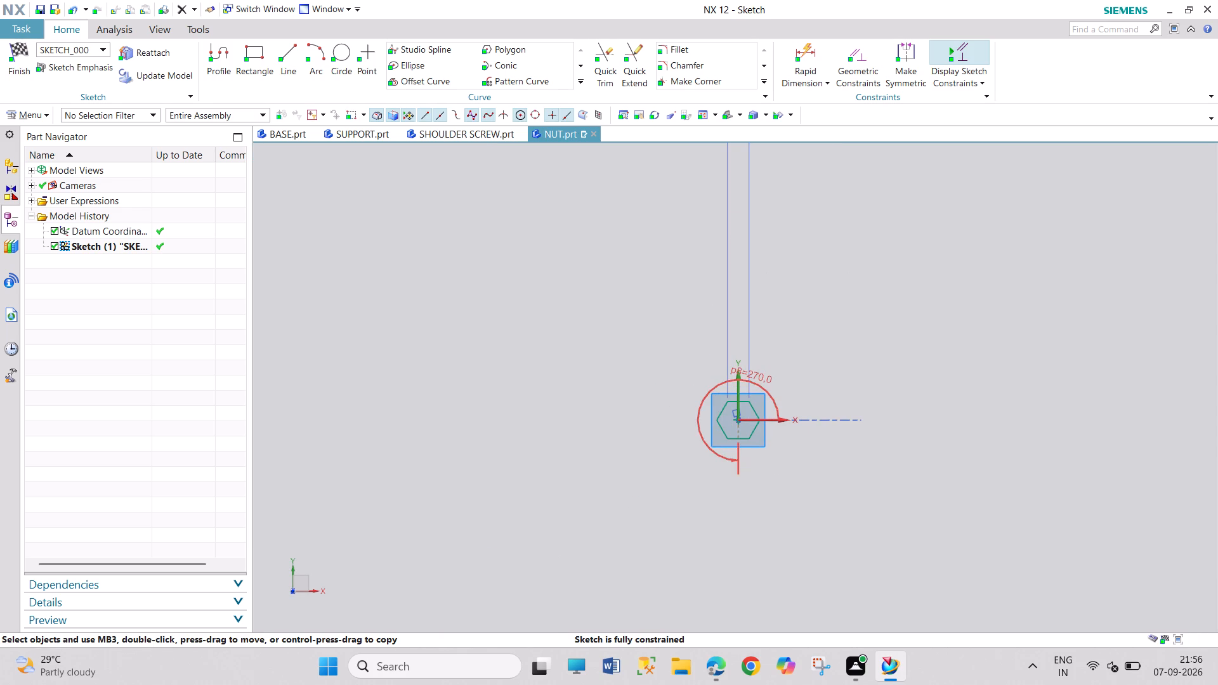
left_click_drag(763, 377, 827, 365)
scroll(767, 198, "down", 2)
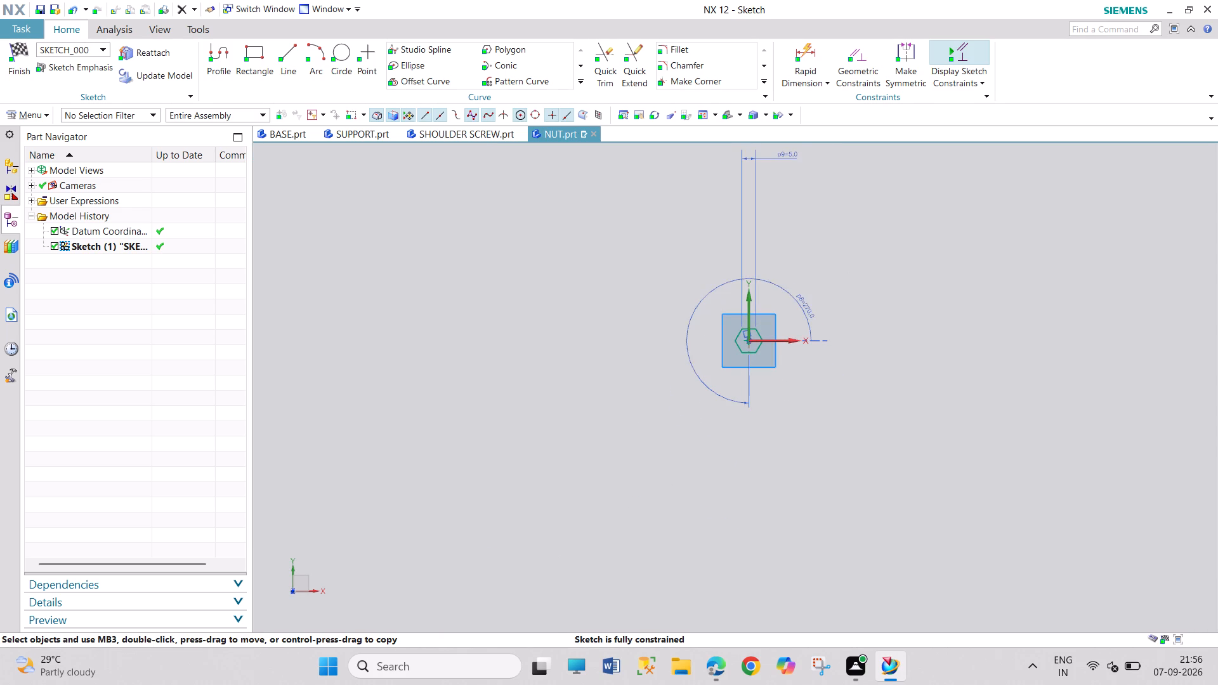
left_click_drag(780, 150, 917, 307)
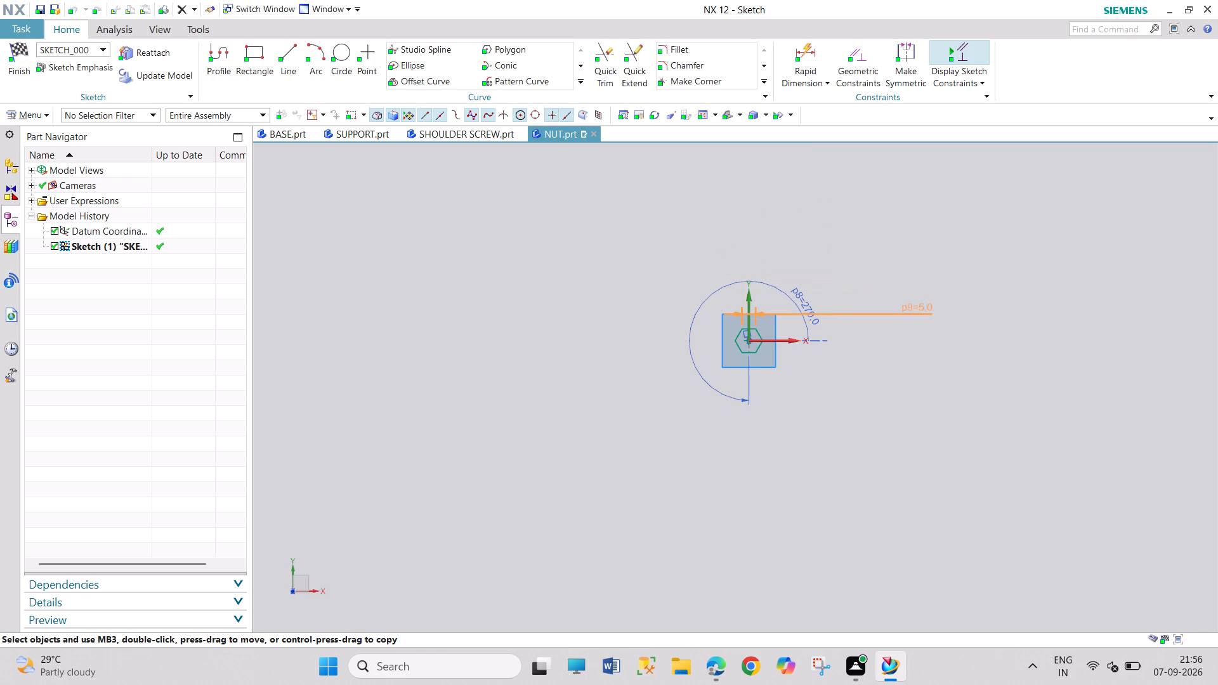
left_click_drag(917, 307, 905, 303)
left_click_drag(792, 292, 760, 242)
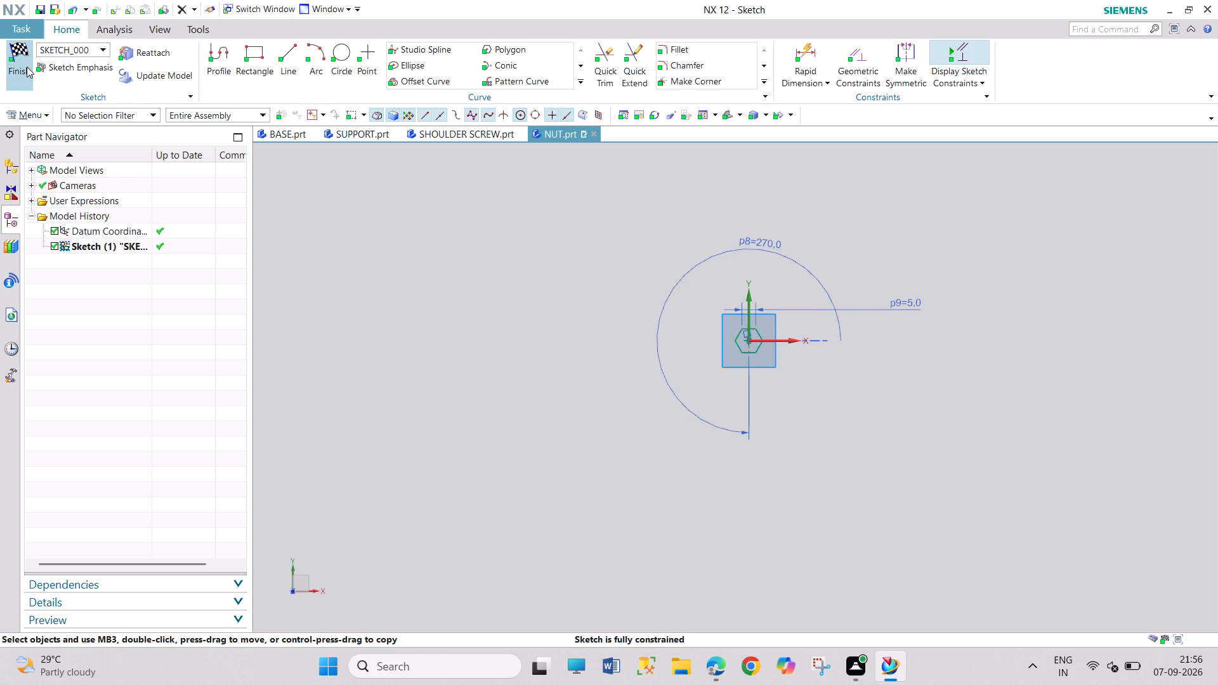
Finish the hexagon sketch and extrude all six sides upward from 0 to 5 mm as a solid.
left_click(27, 67)
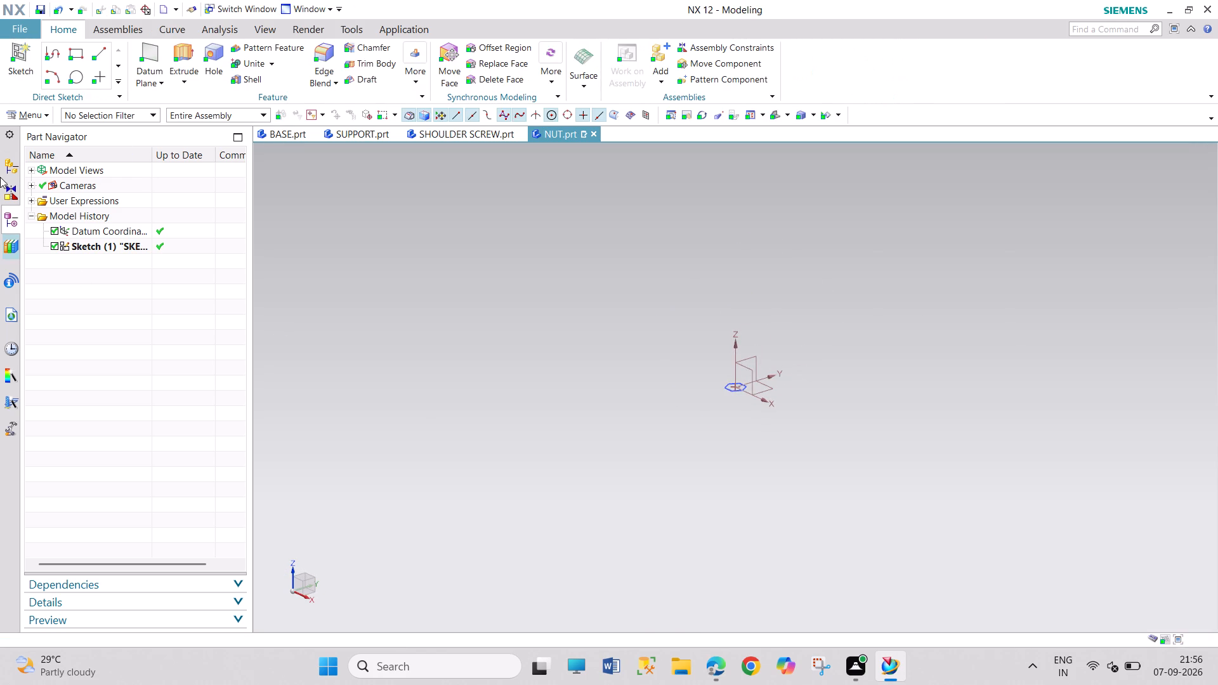
left_click(193, 59)
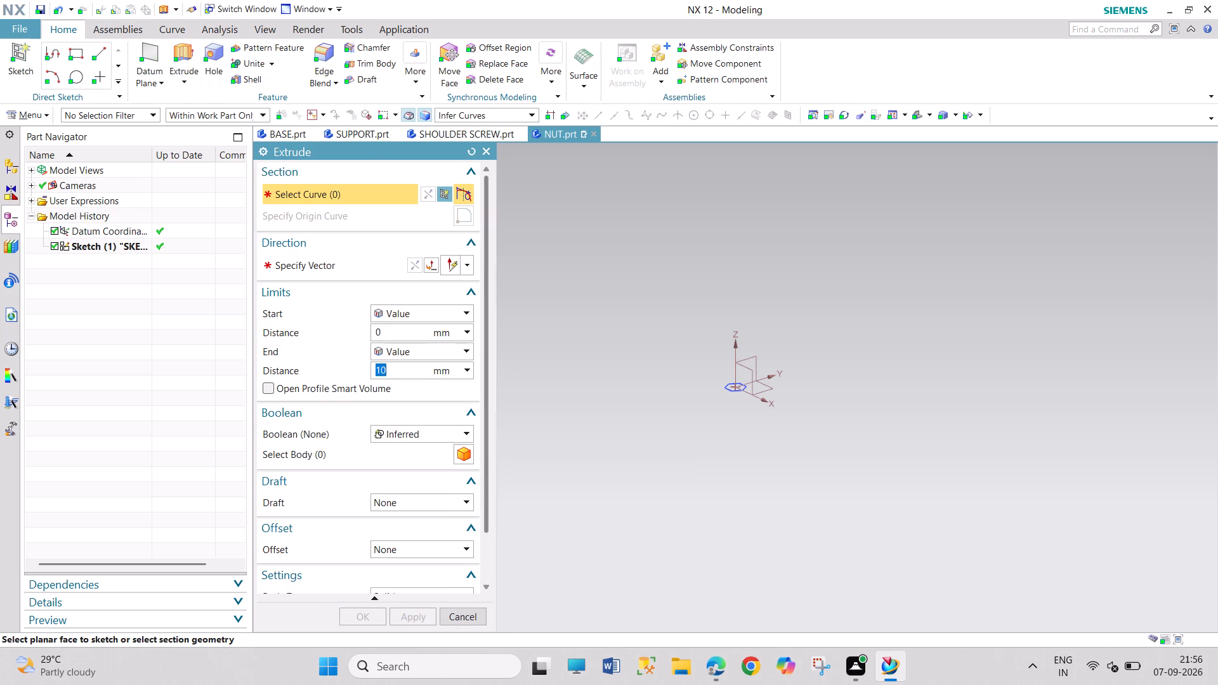
scroll(746, 398, "up", 6)
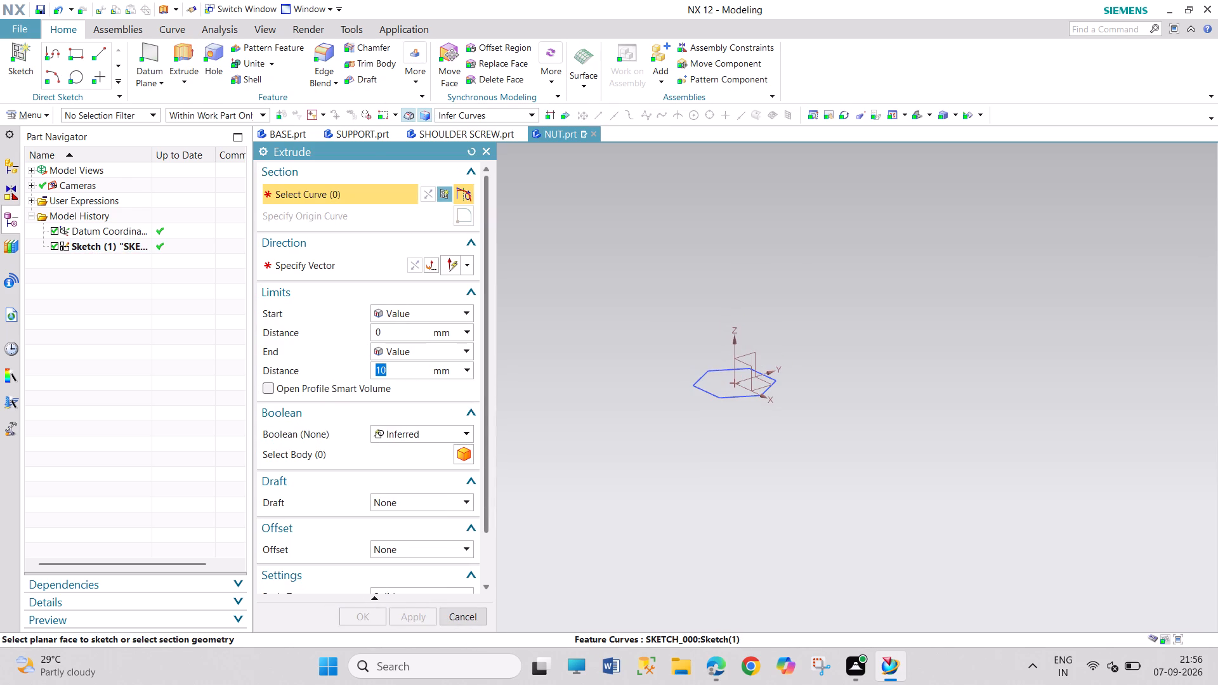
left_click(739, 400)
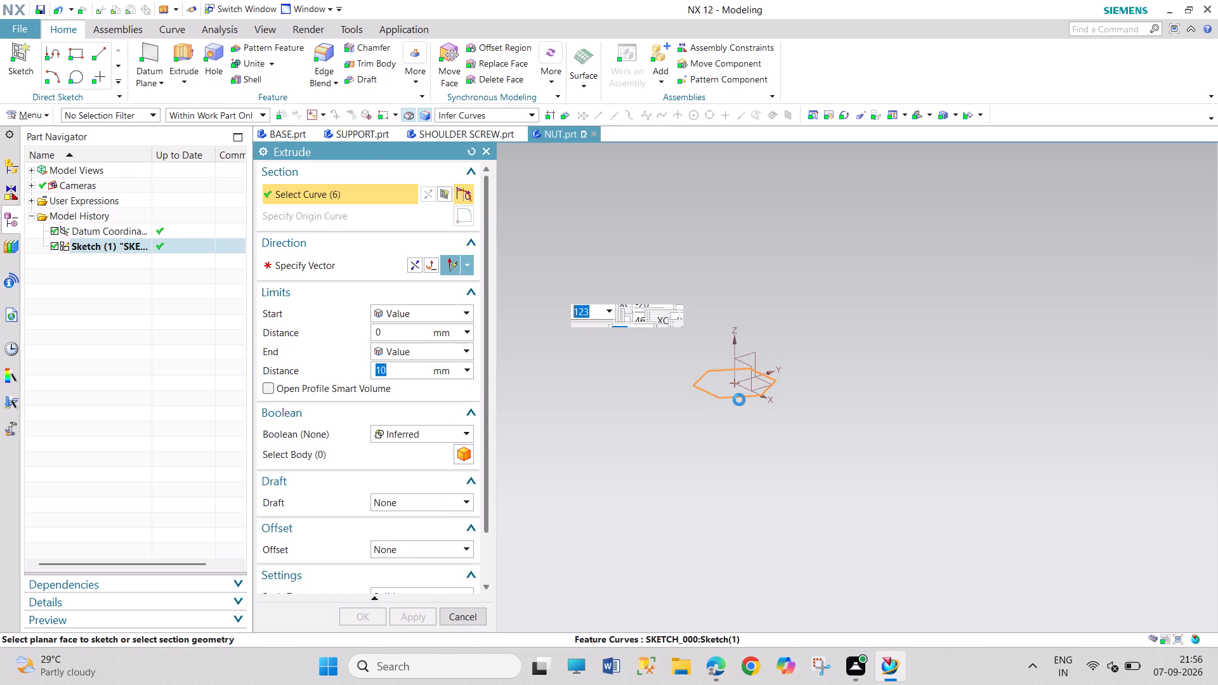
key("5")
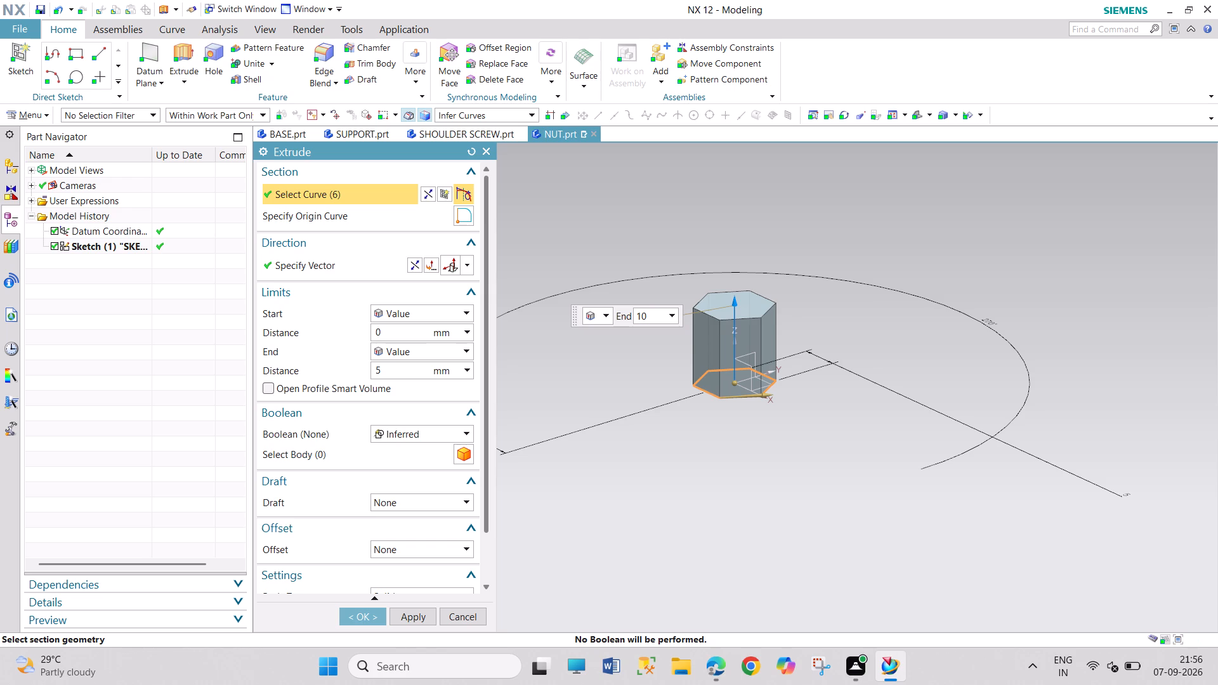
key("Return")
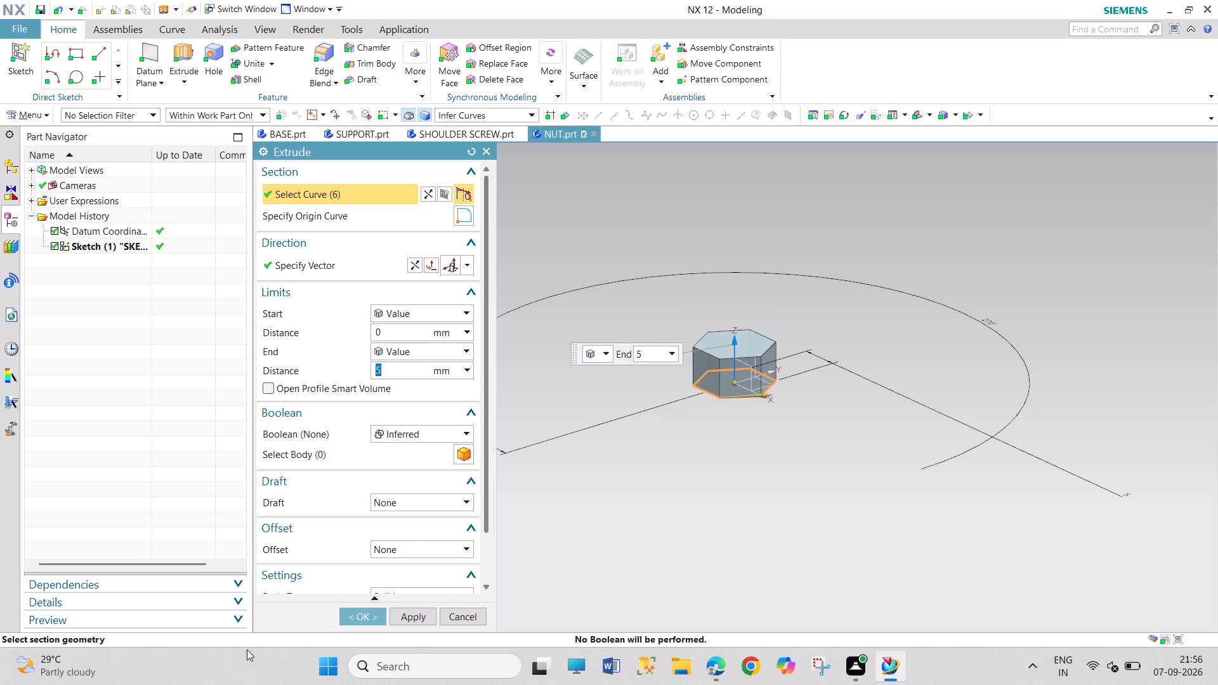
left_click(344, 606)
left_click(357, 629)
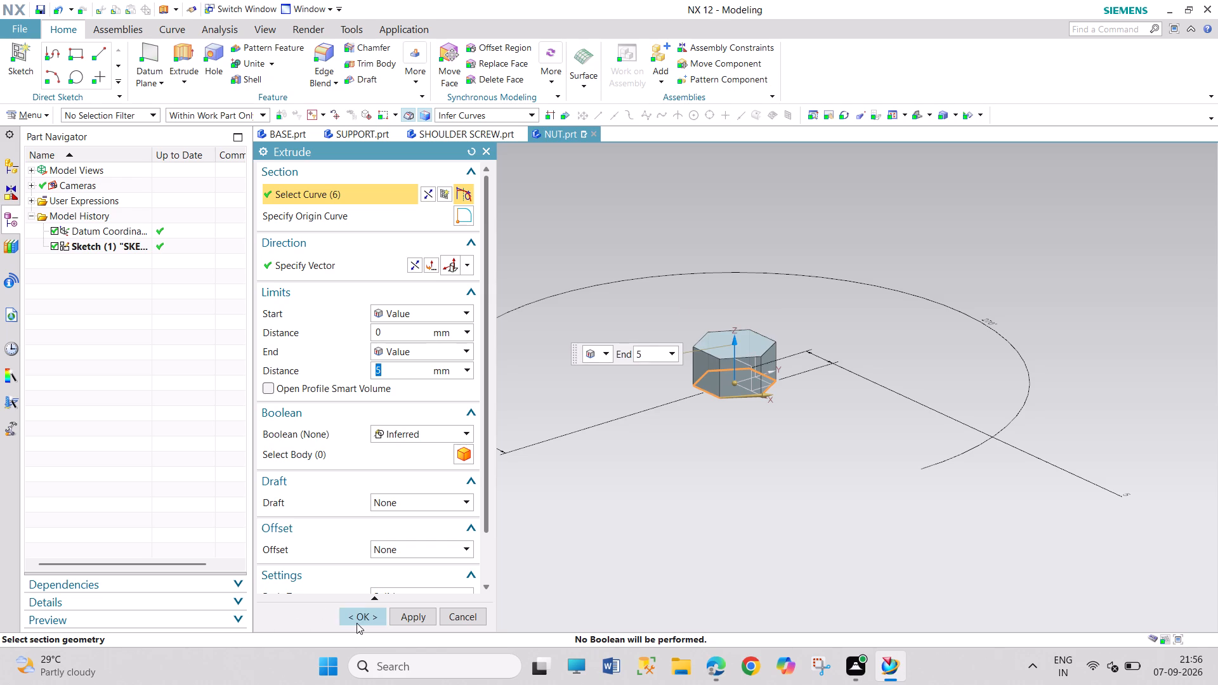
left_click(357, 623)
Create a new on-plane sketch on the datum system's vertical XZ plane through the hexagonal nut.
scroll(780, 348, "up", 1)
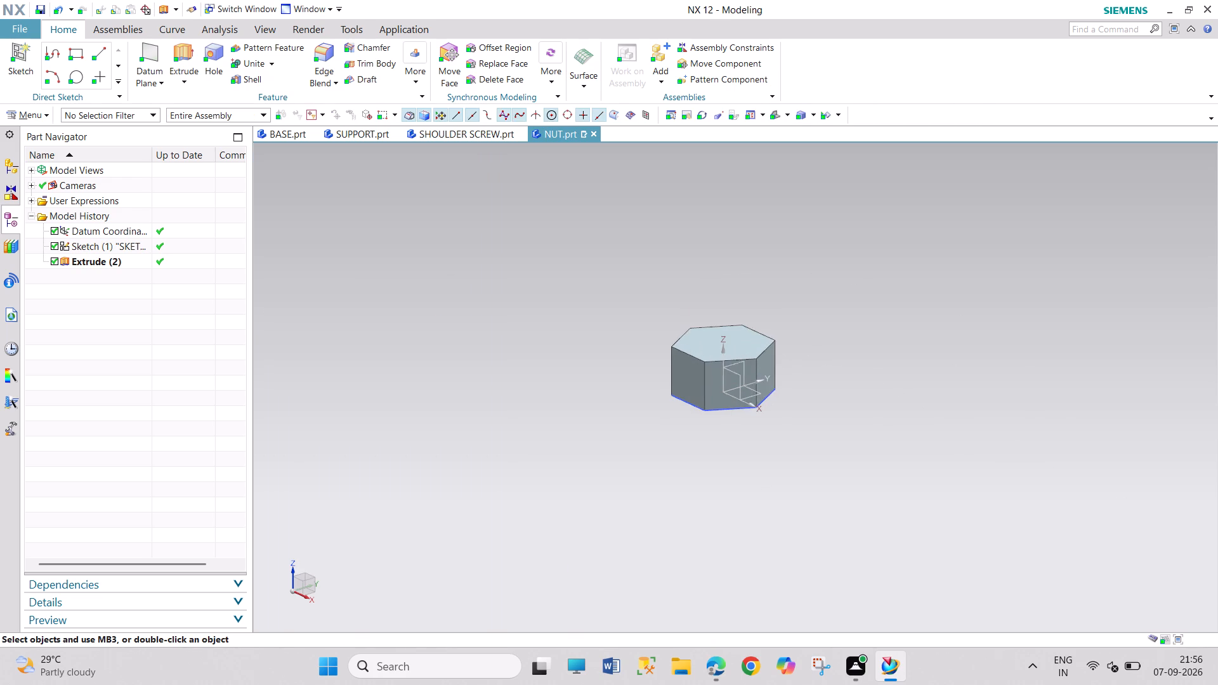
scroll(778, 344, "up", 1)
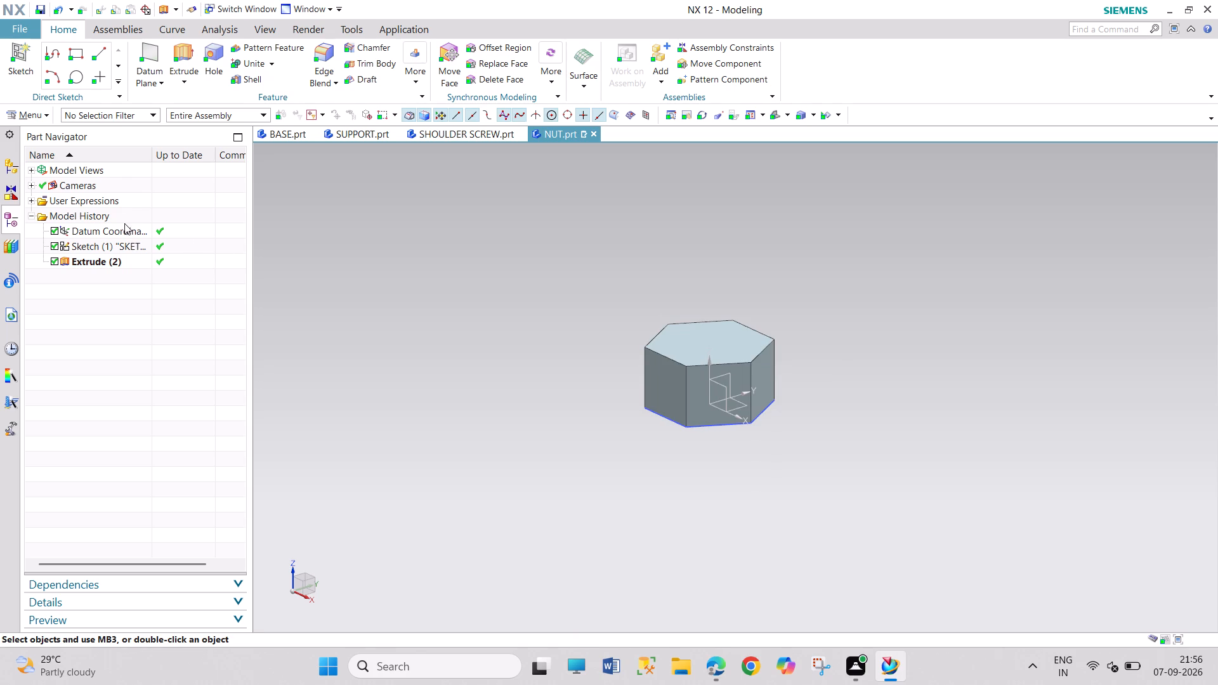
left_click(42, 112)
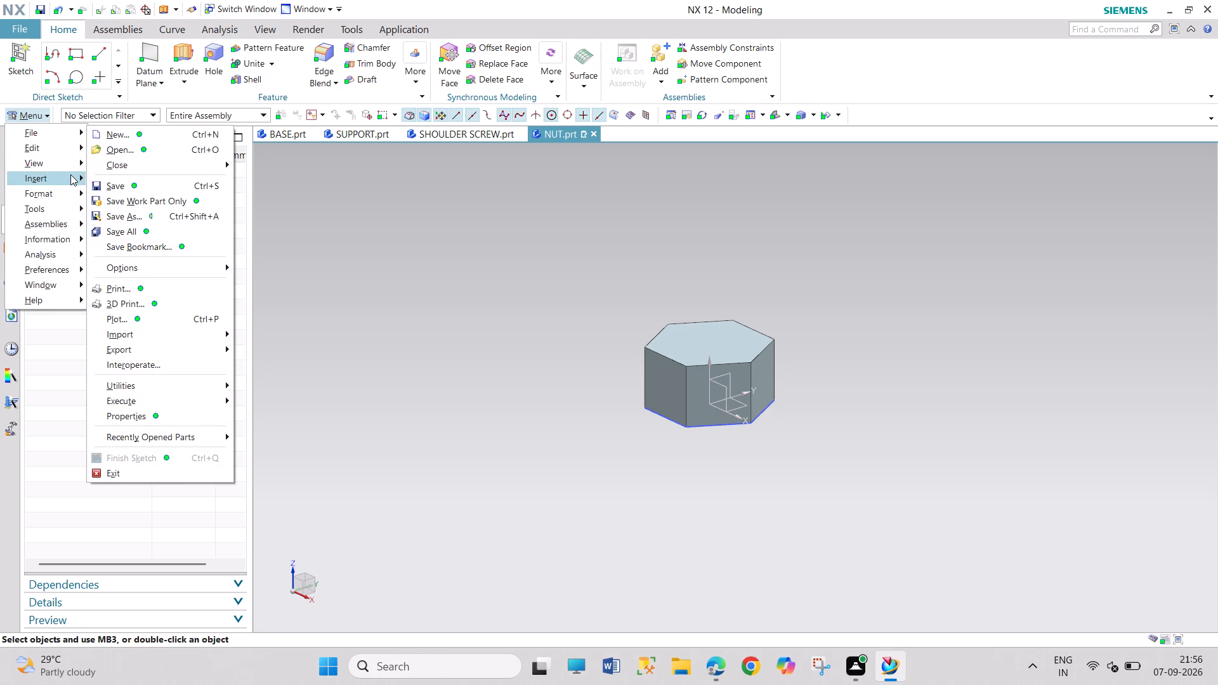
left_click(70, 174)
left_click(123, 190)
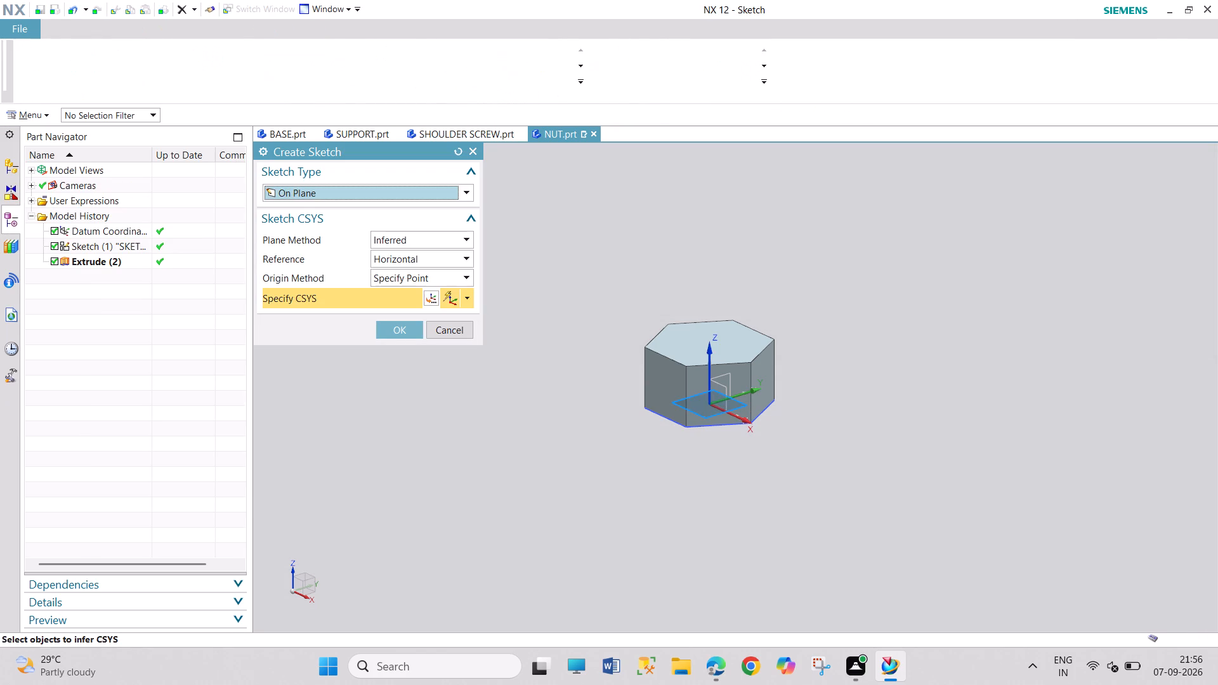
left_click(722, 386)
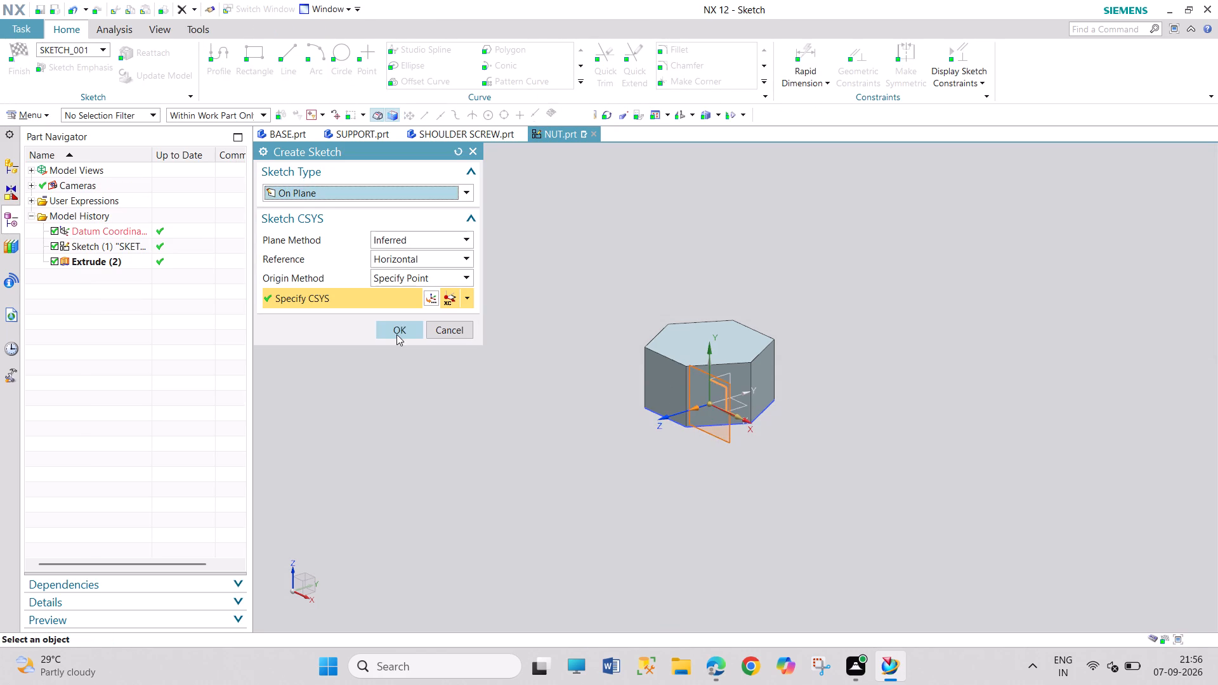
left_click(398, 328)
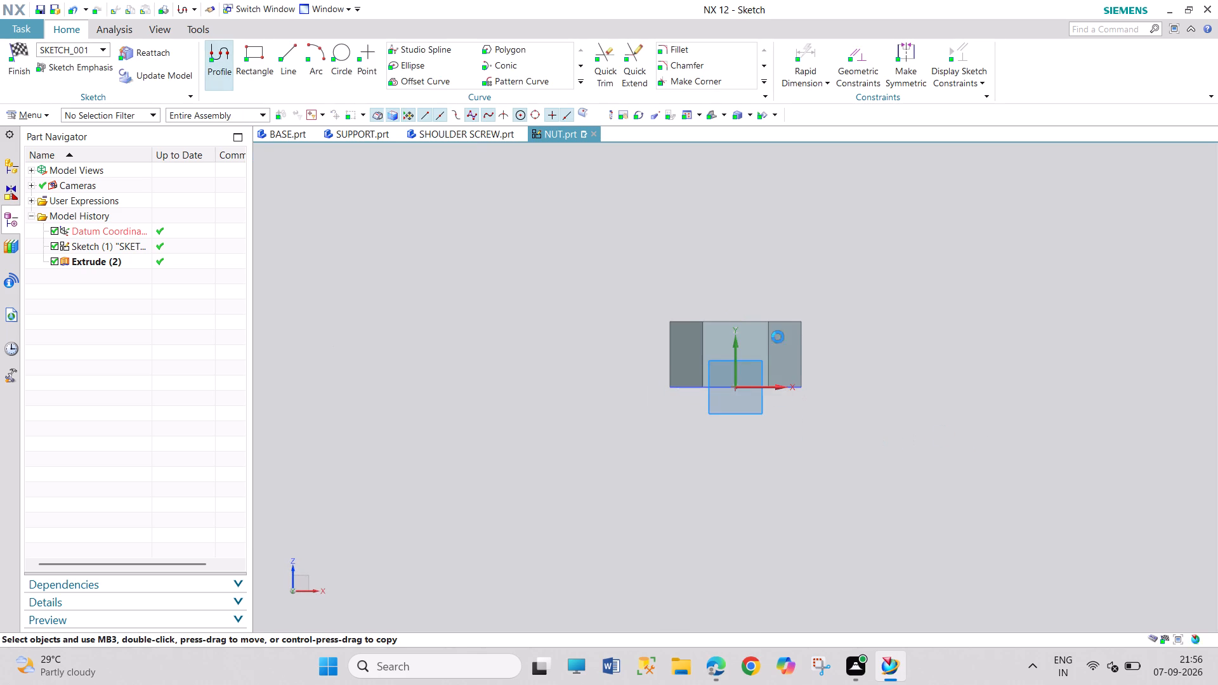
Sketch a closed triangle at the nut's upper corner, 2.5 mm along the top edge and about 1.2 mm down the side, and finish the sketch.
scroll(784, 323, "up", 3)
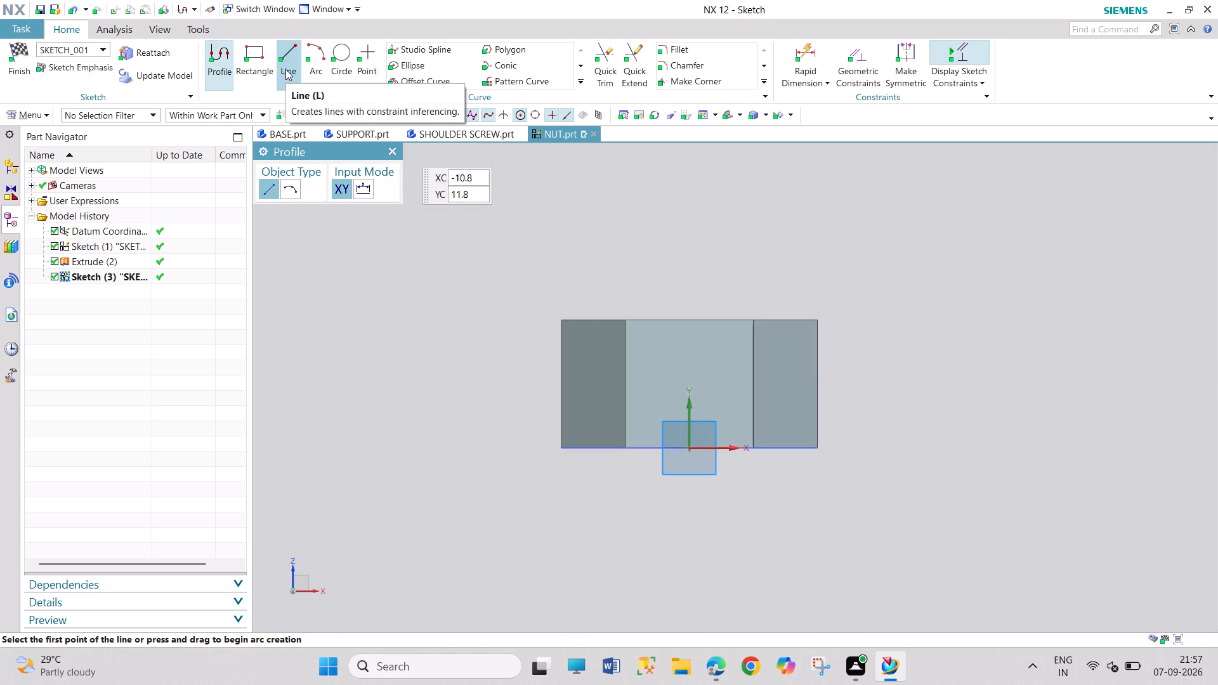
left_click(820, 318)
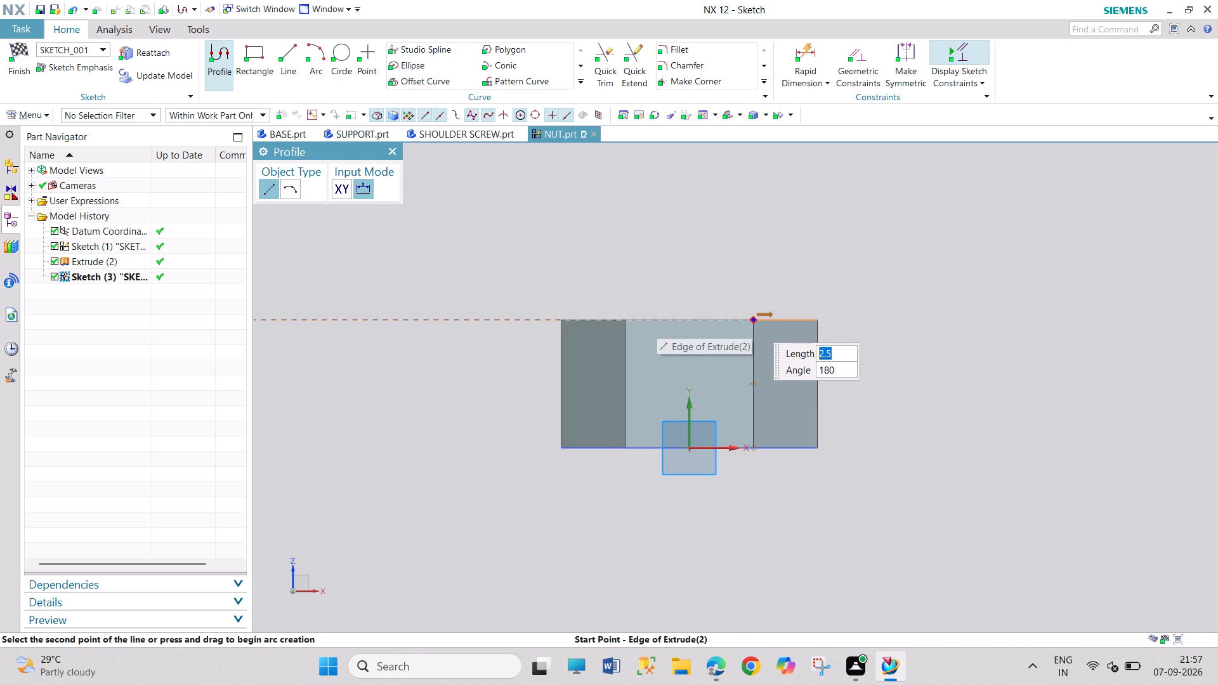
left_click(754, 321)
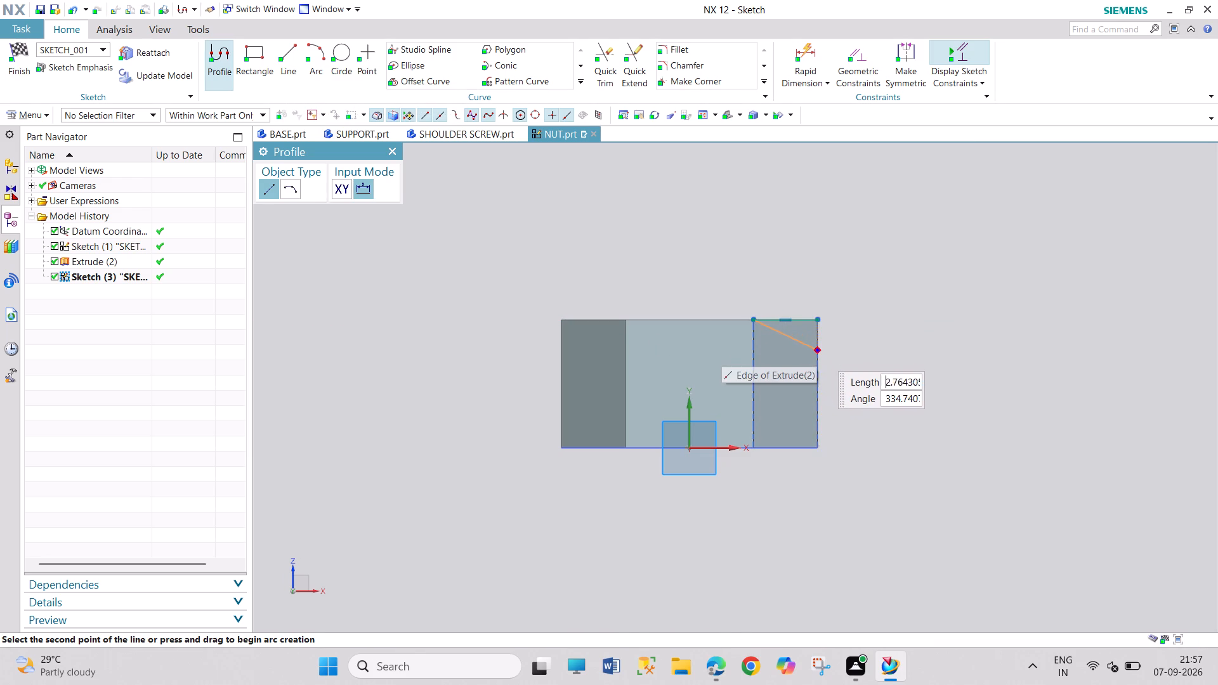
left_click(818, 351)
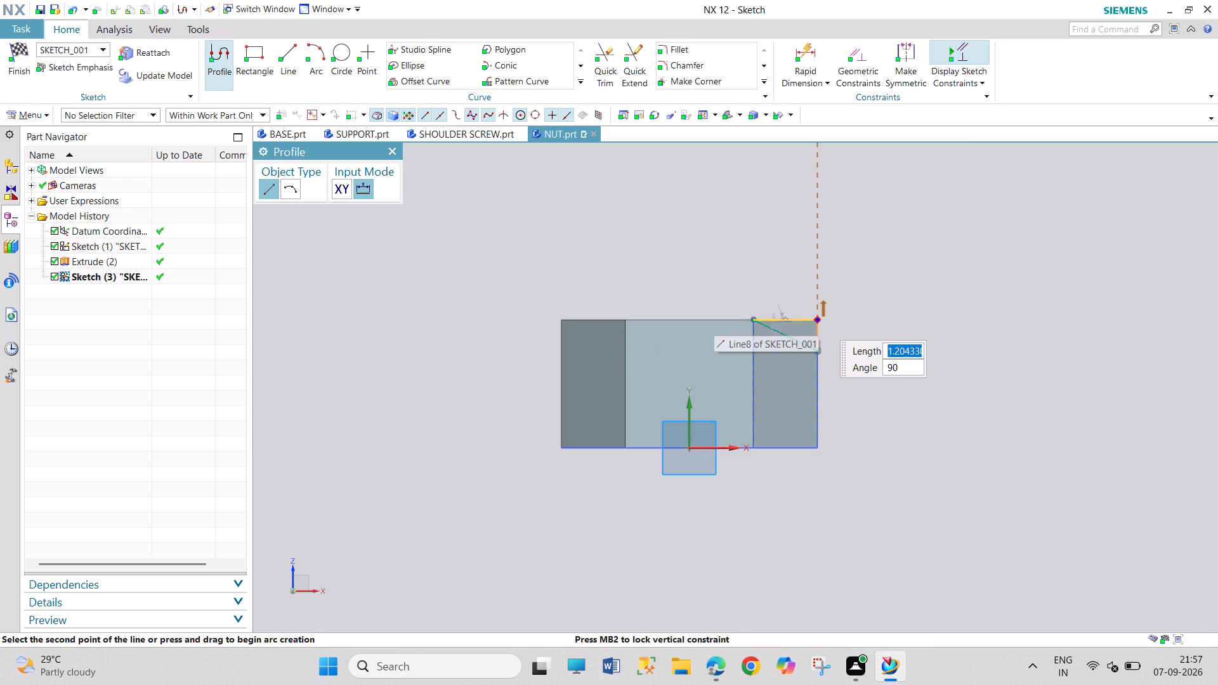
left_click_drag(819, 319, 813, 318)
left_click(388, 146)
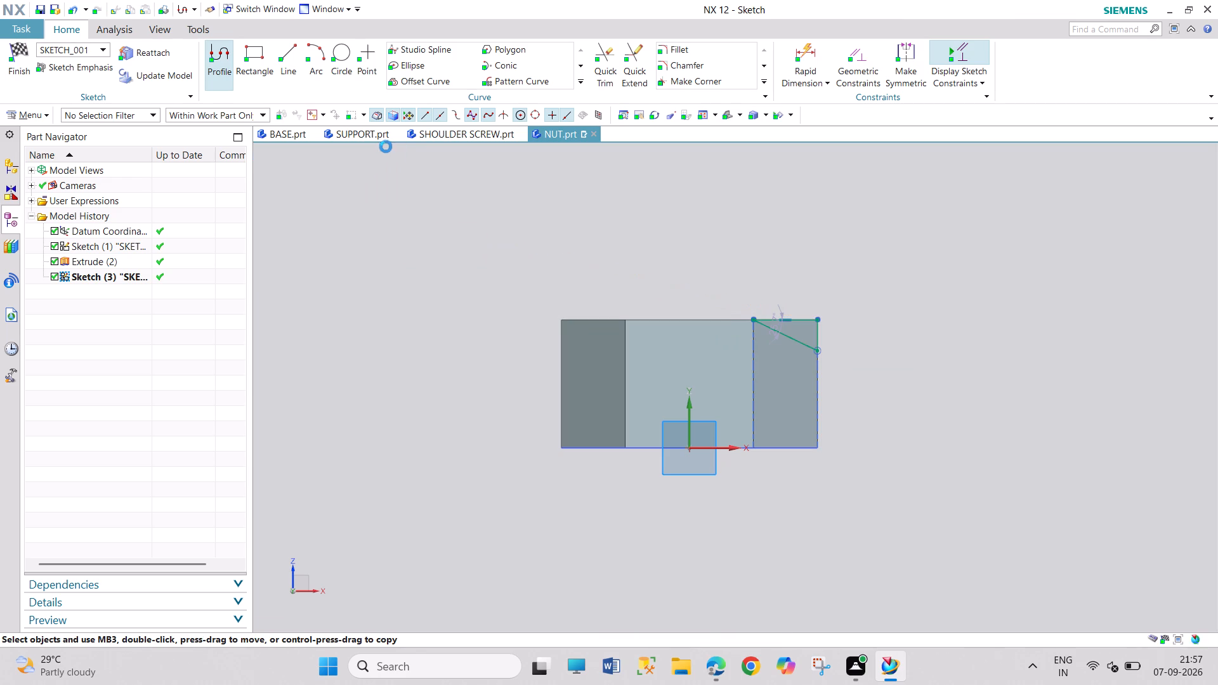
left_click(12, 67)
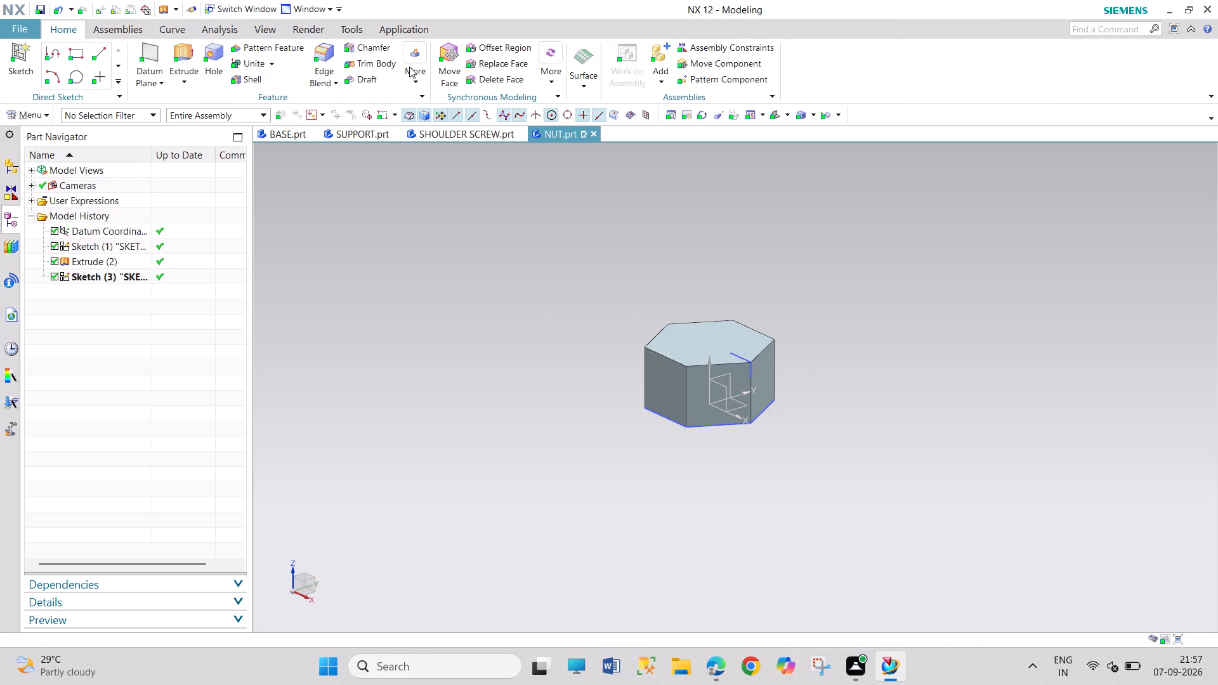
Revolve the corner triangle 360° about the ZC axis through the hexagon's centre point, subtracting it from the nut body.
left_click(191, 78)
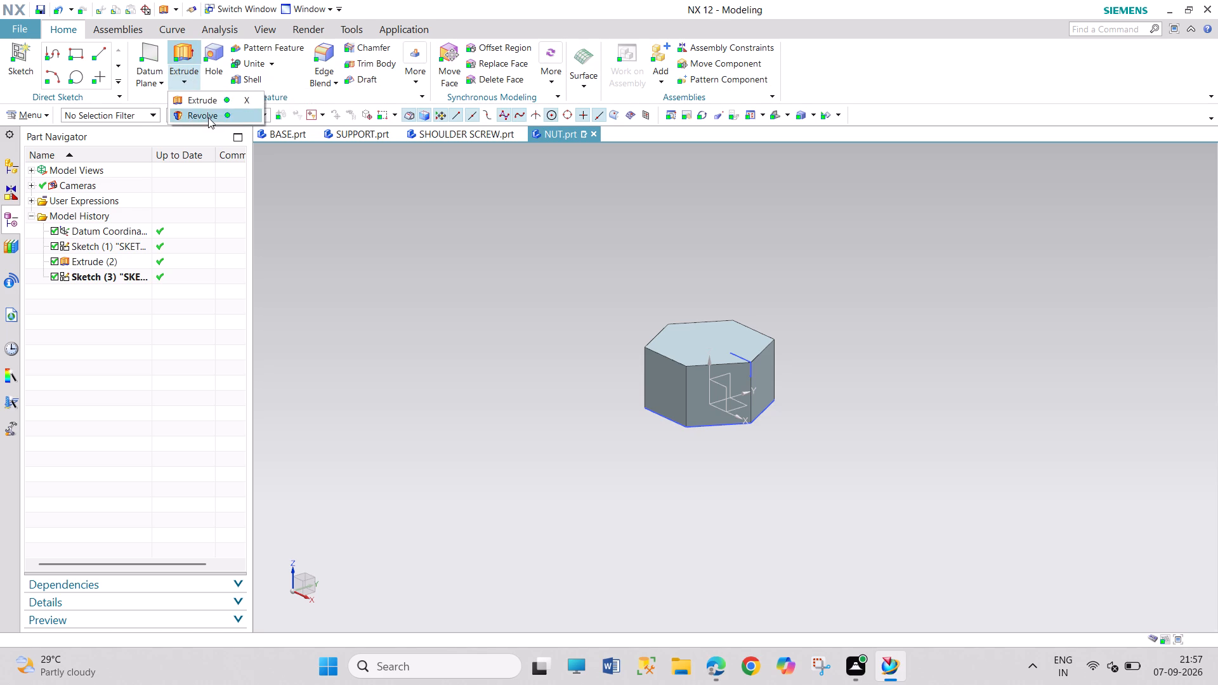
left_click(208, 118)
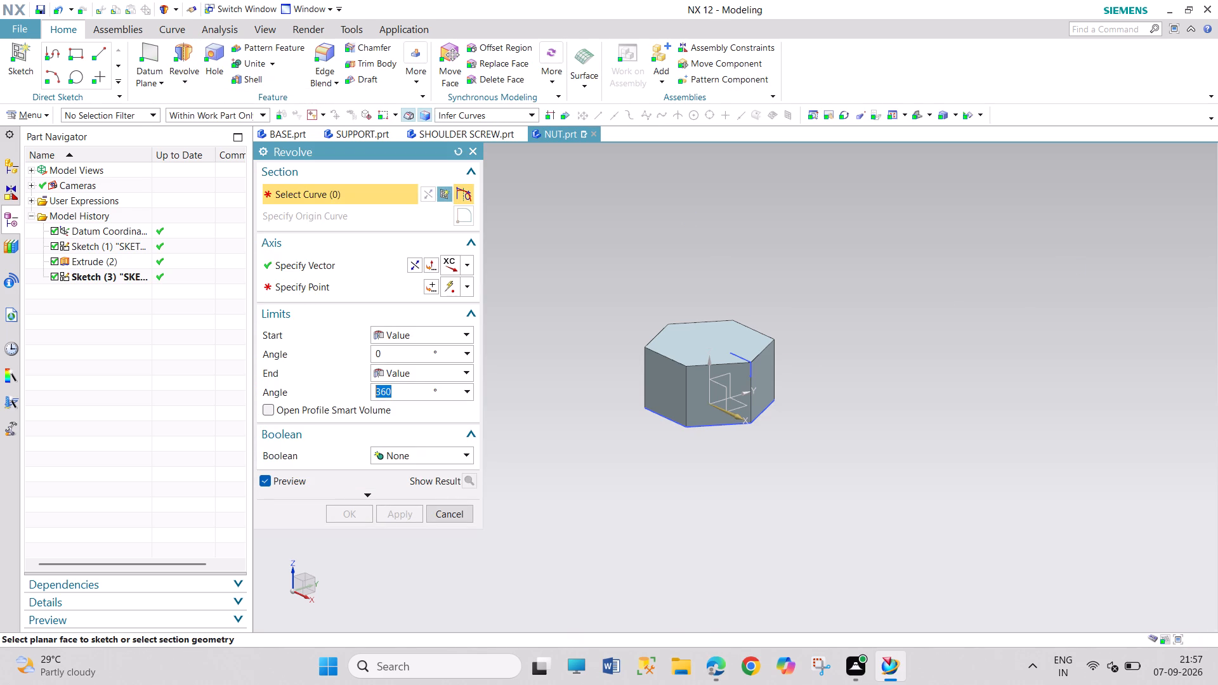
left_click(750, 362)
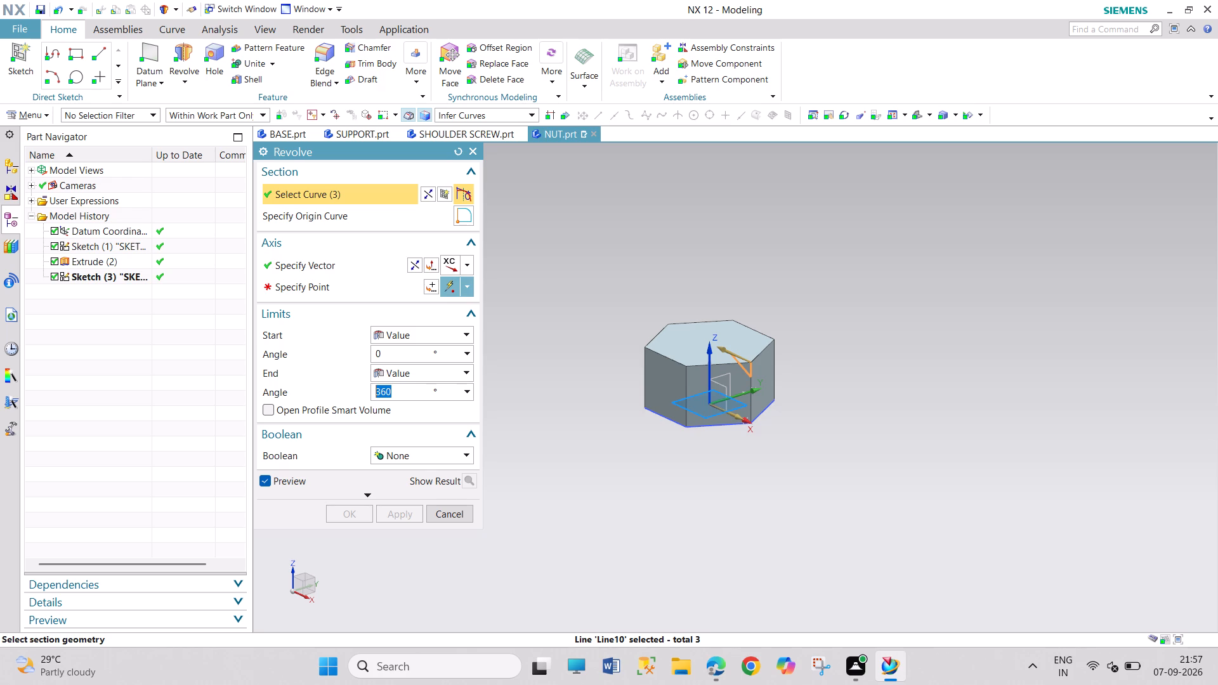
left_click(465, 259)
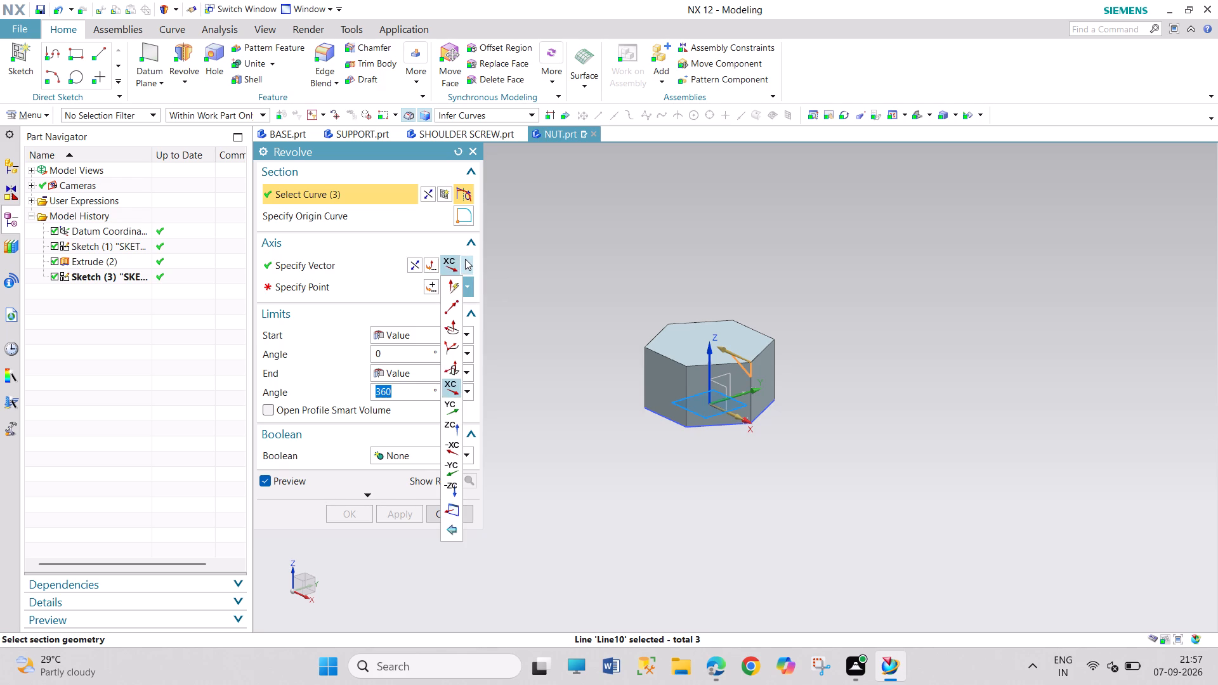
left_click(459, 429)
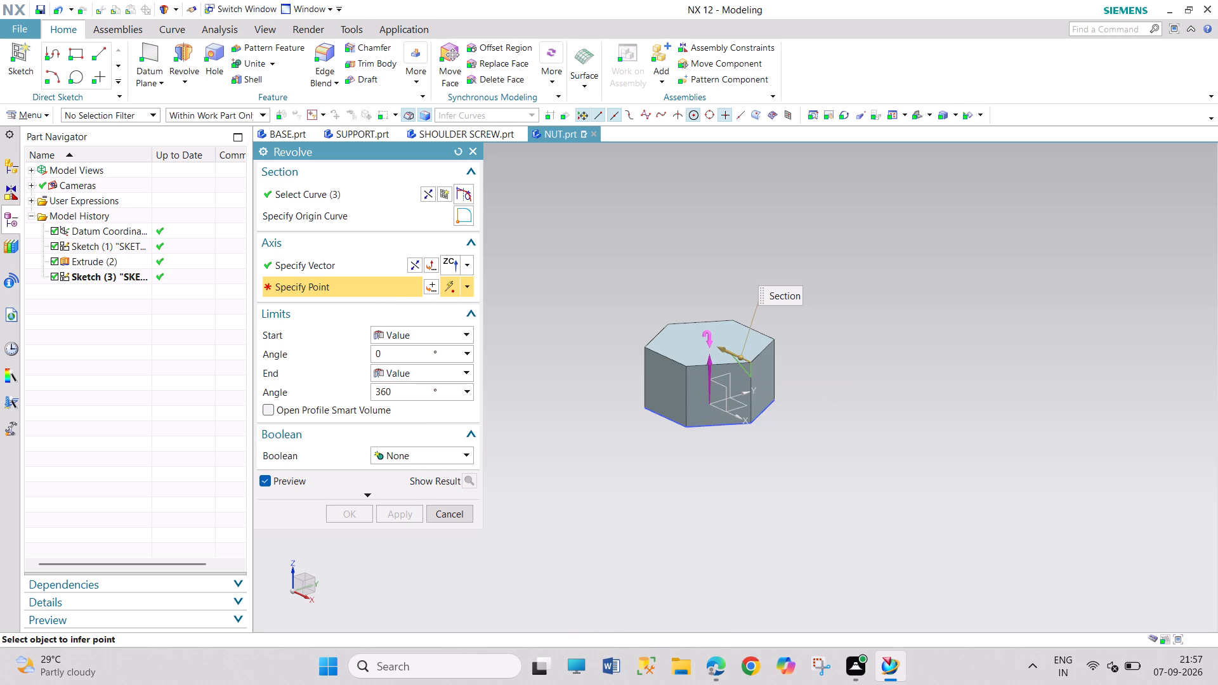
left_click(714, 393)
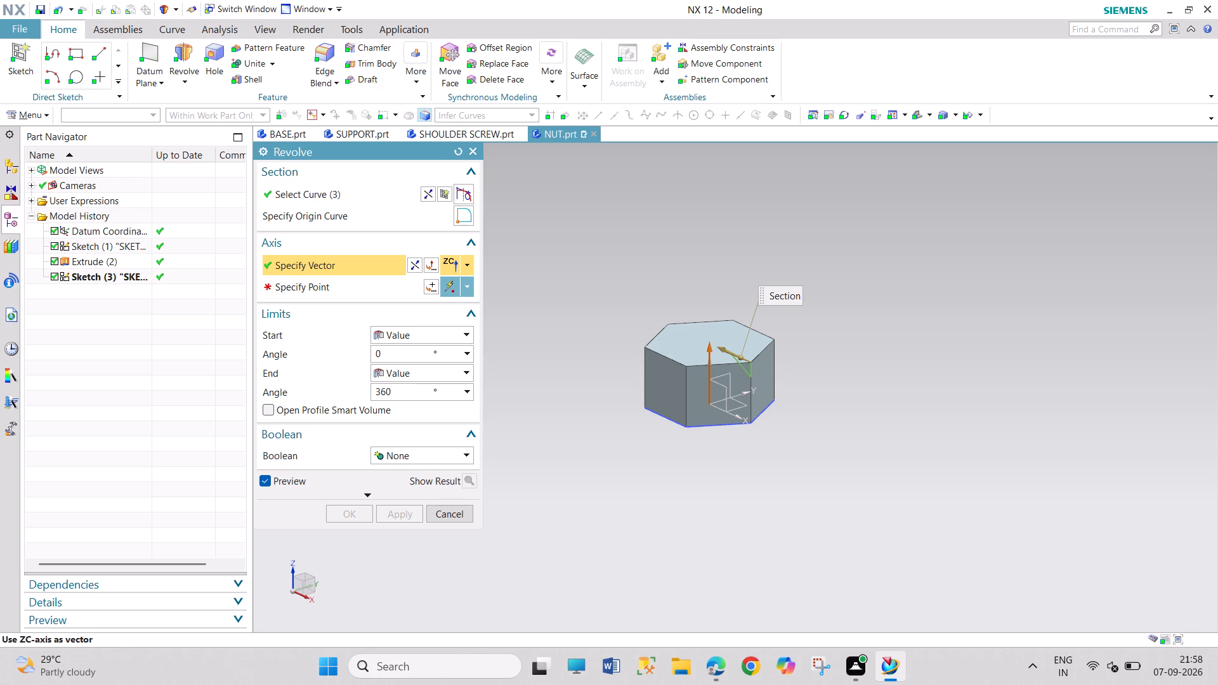
left_click(298, 290)
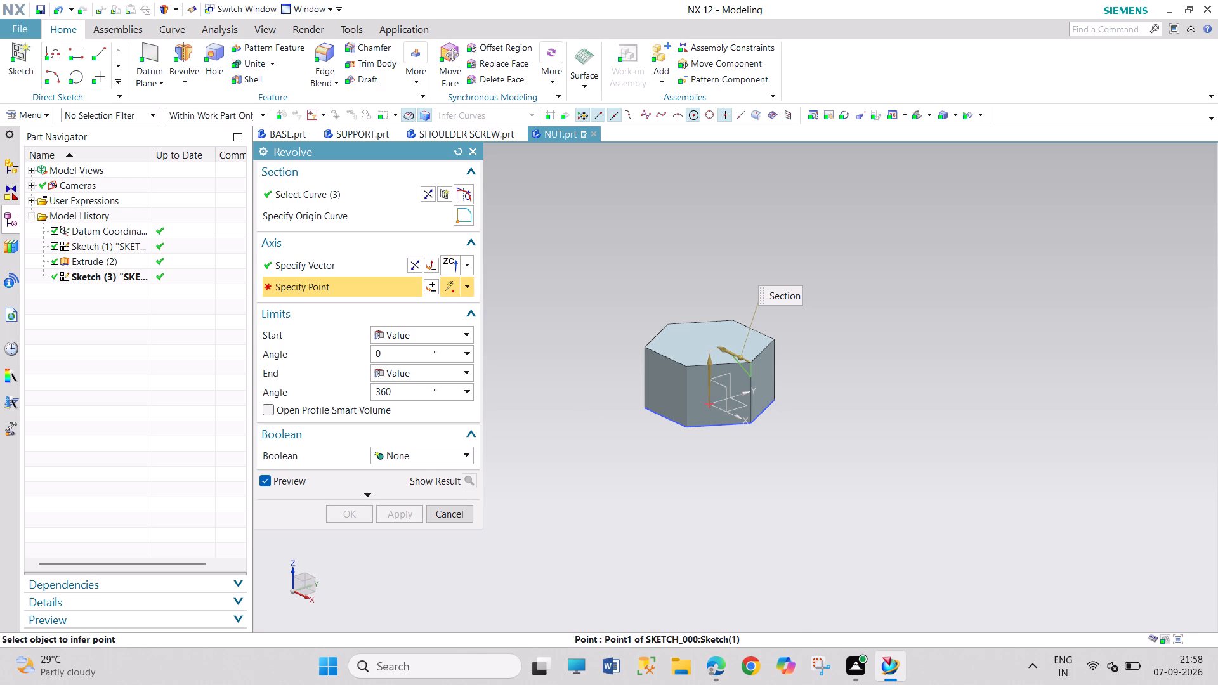
left_click(709, 402)
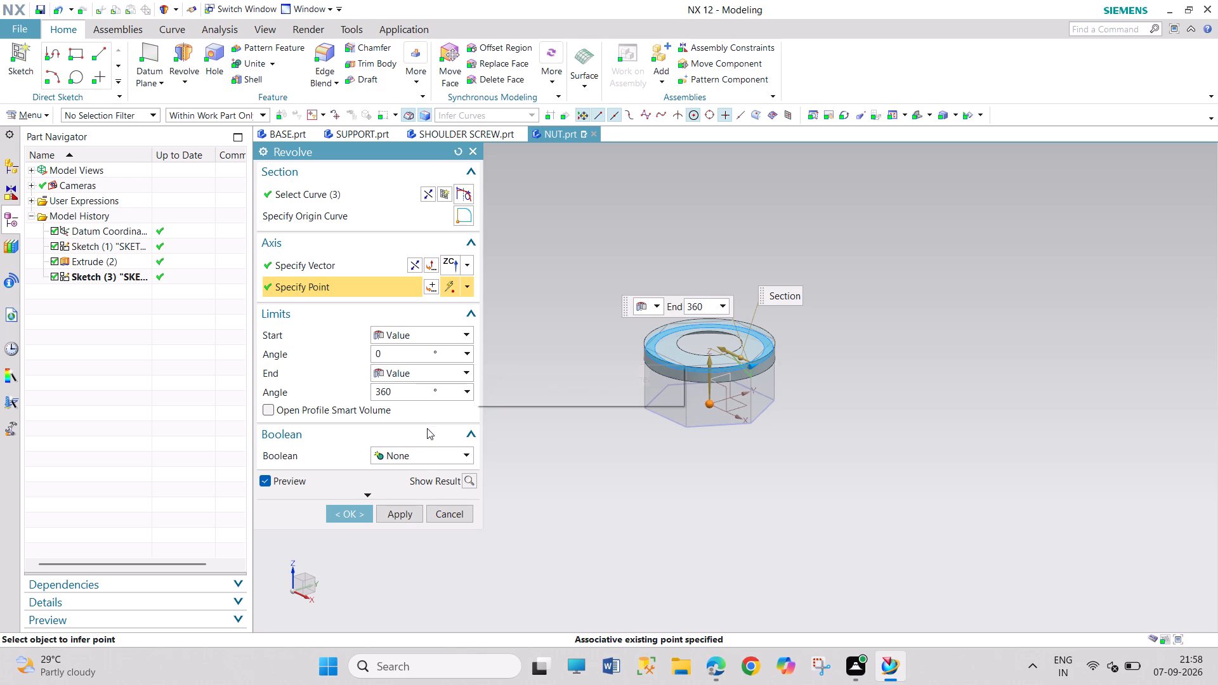
left_click(429, 448)
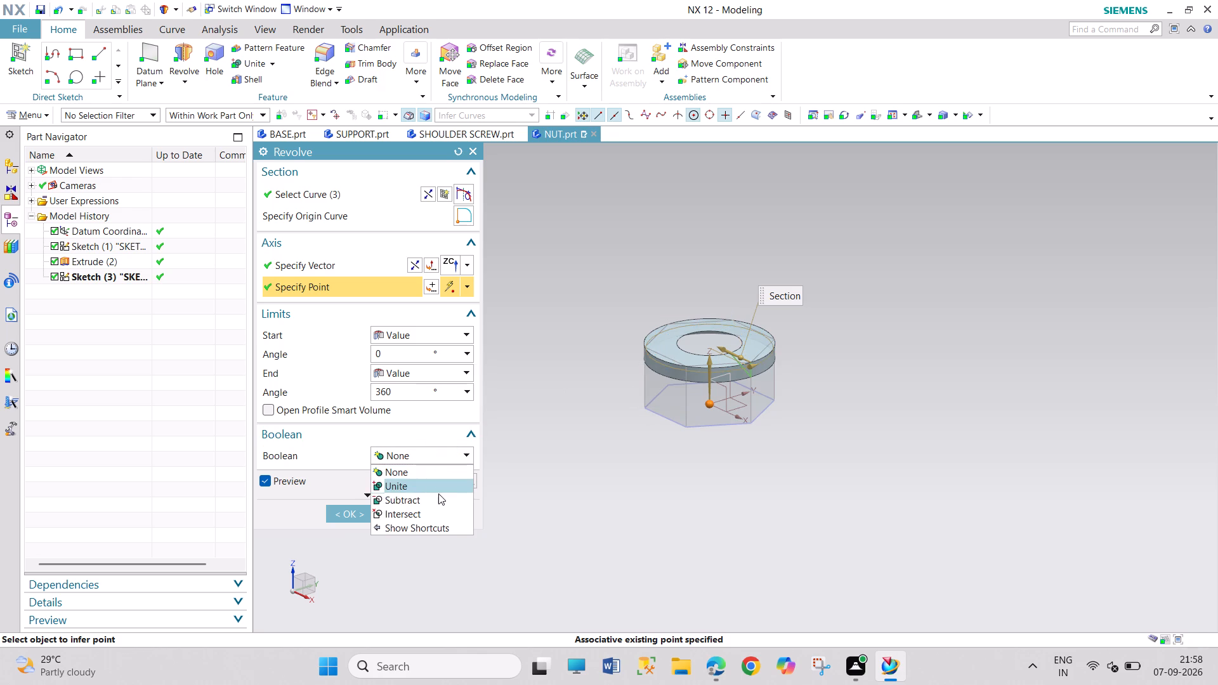
left_click(438, 493)
left_click(364, 533)
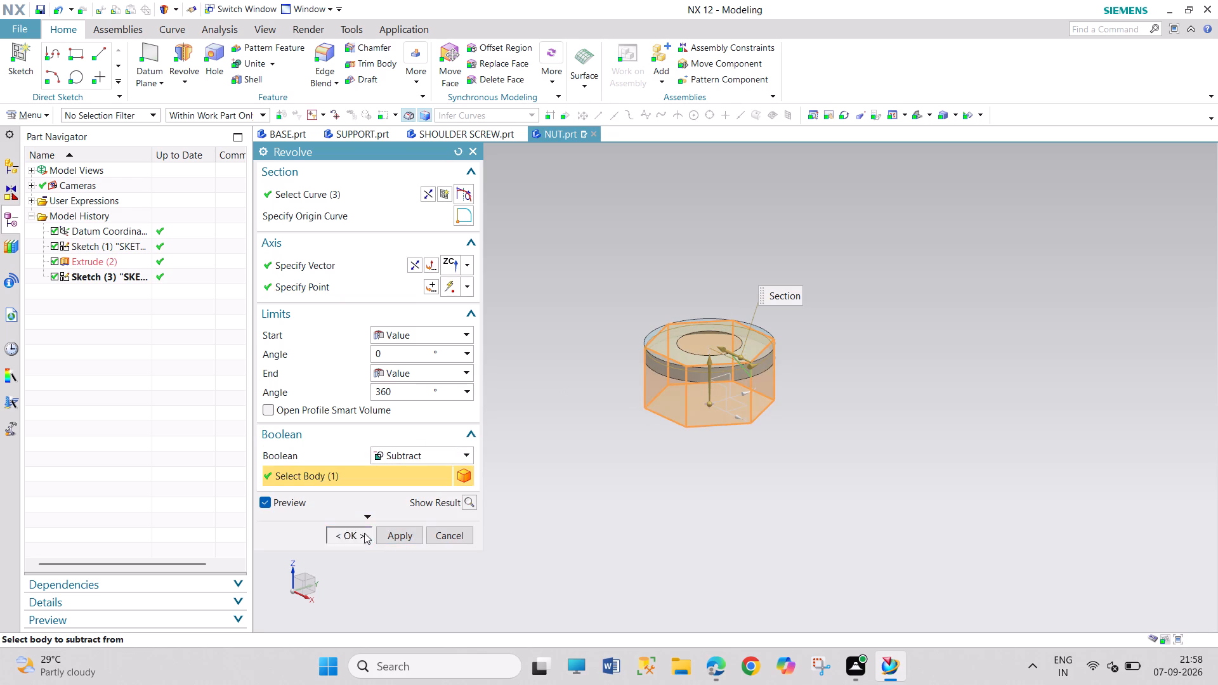
left_click_drag(469, 418, 560, 527)
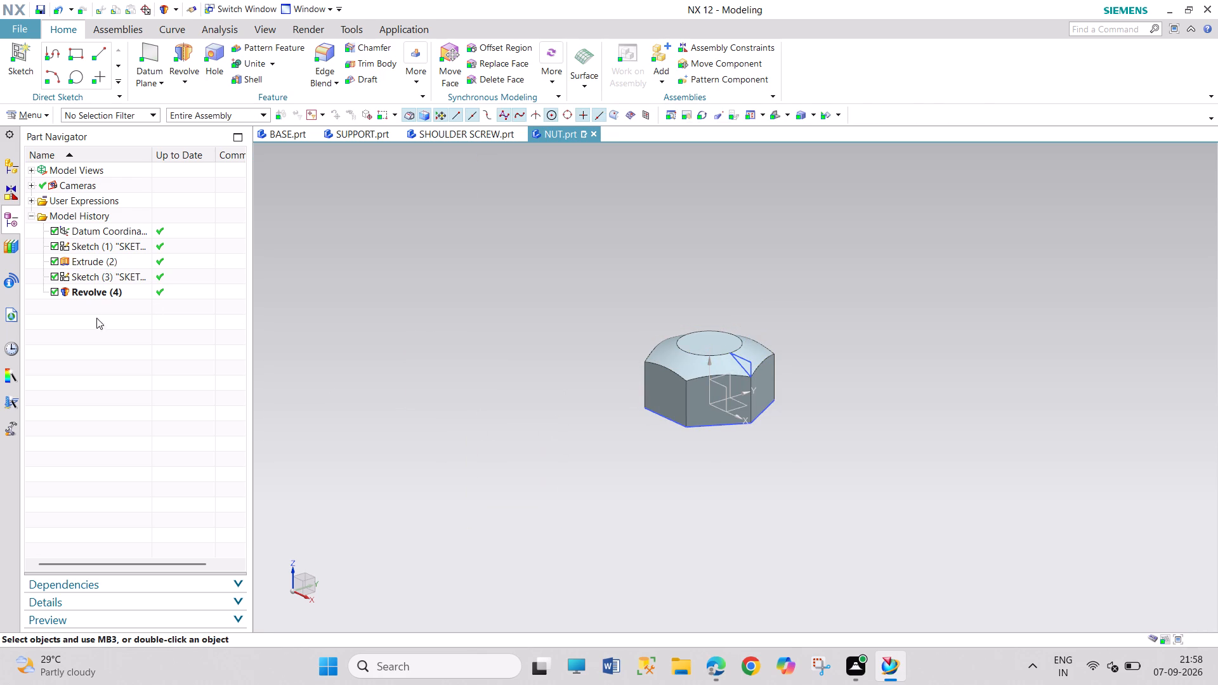
Edit the corner triangle sketch with rollback, raise its lower vertex to a 15° slope about 0.7 mm down the side, and finish the sketch.
right_click(743, 360)
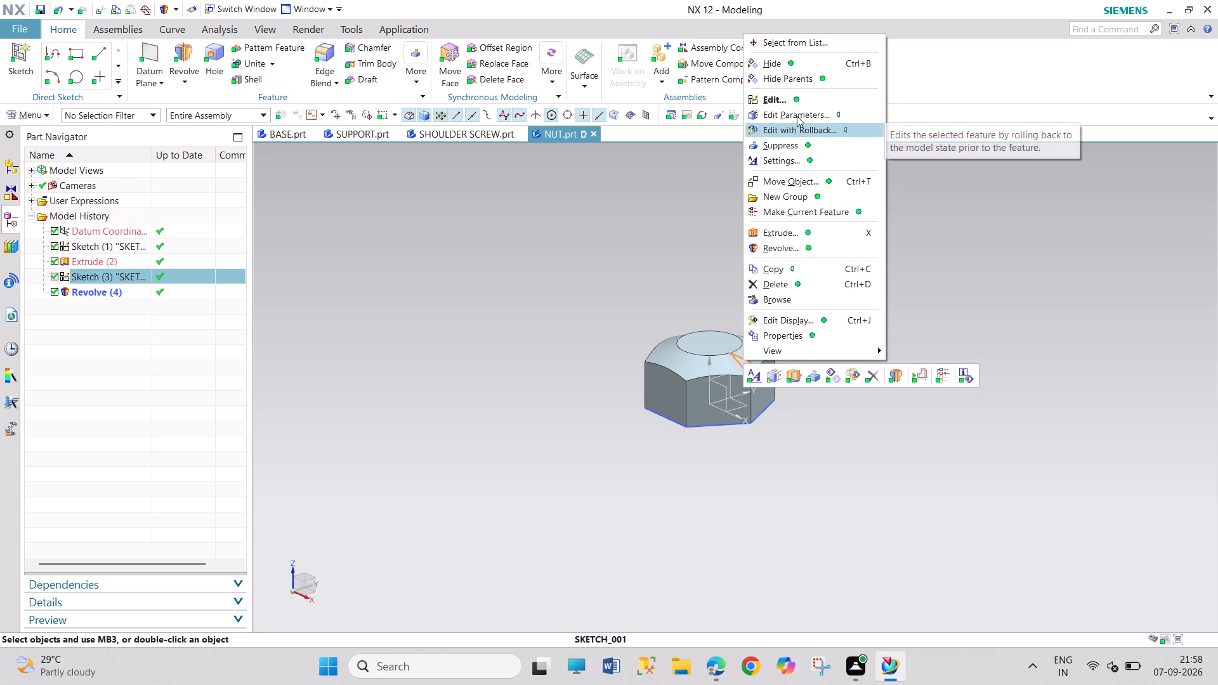
left_click(798, 126)
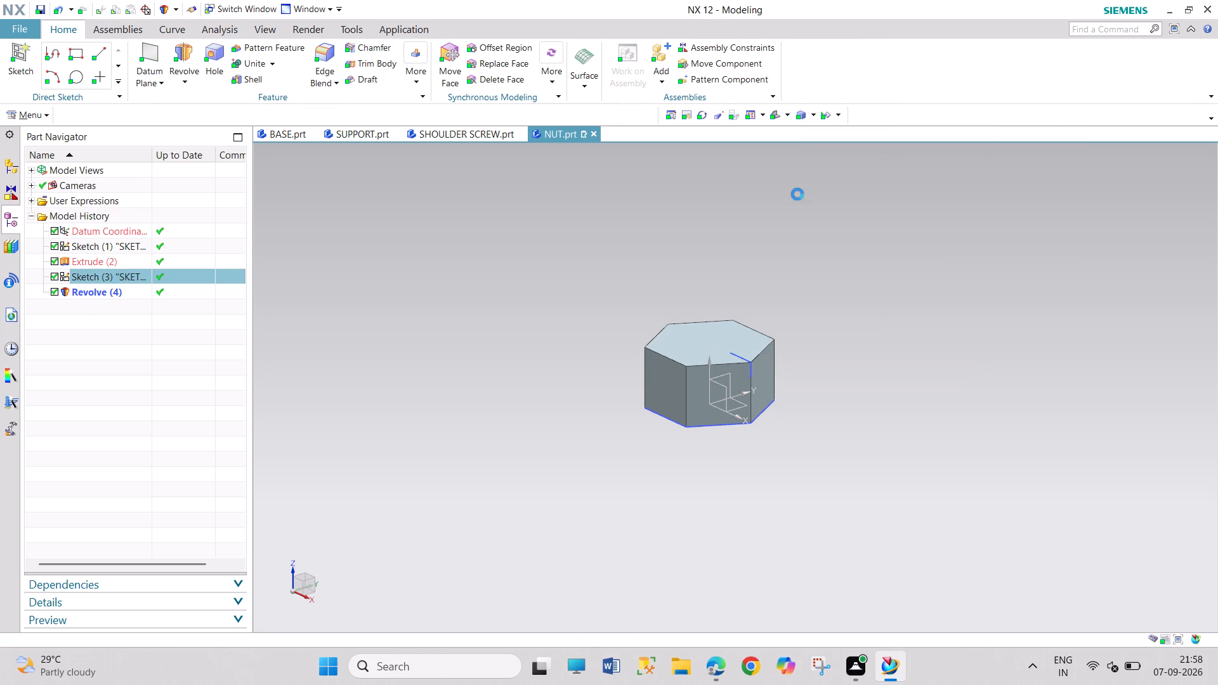
scroll(964, 506, "down", 3)
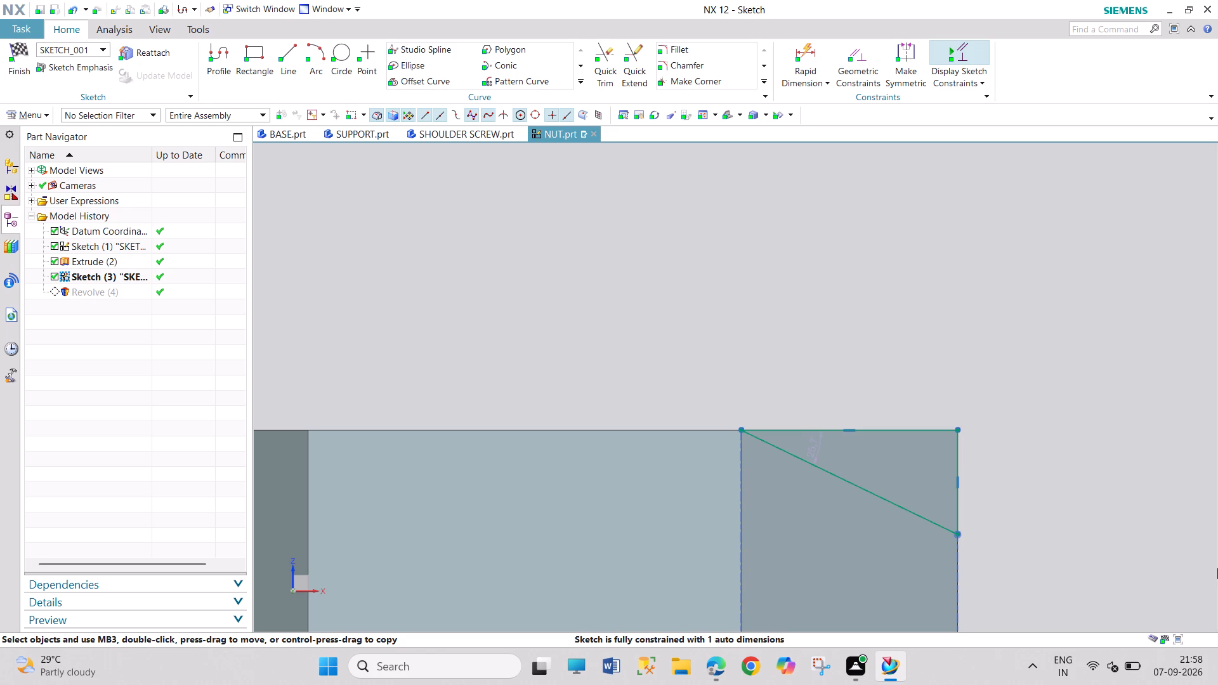
scroll(1040, 509, "down", 4)
scroll(1039, 578, "up", 1)
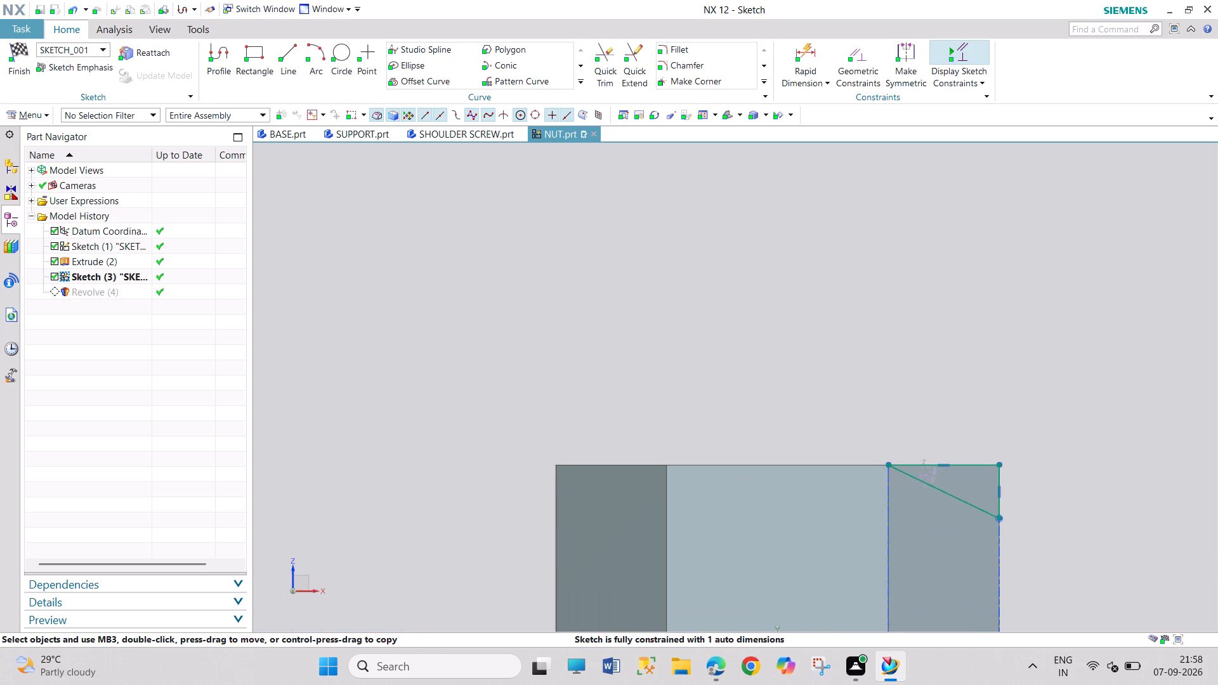
scroll(1037, 577, "up", 1)
left_click_drag(992, 506, 997, 485)
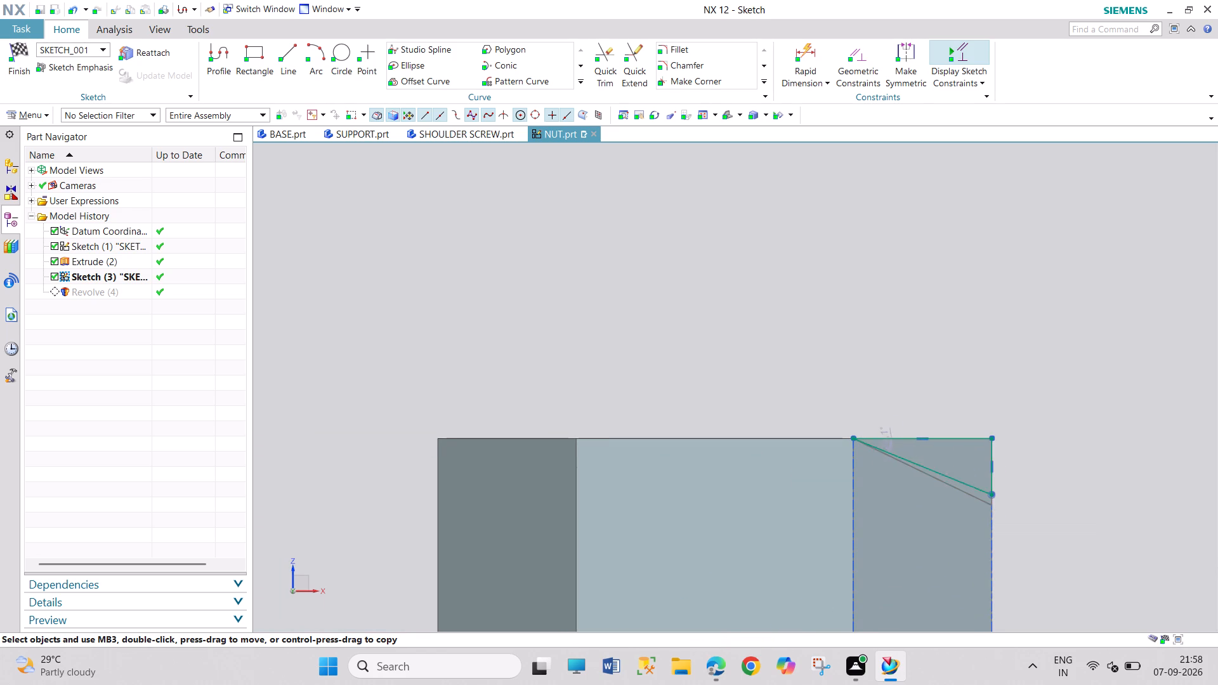
left_click_drag(997, 485, 1002, 476)
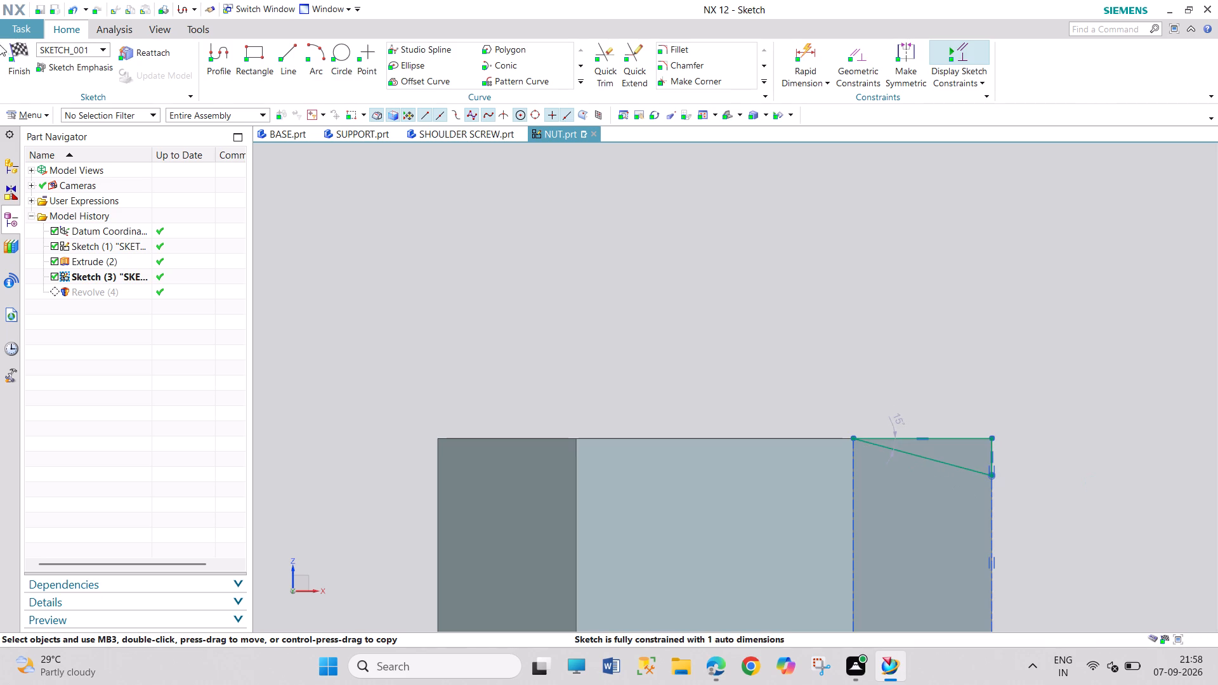
left_click(22, 59)
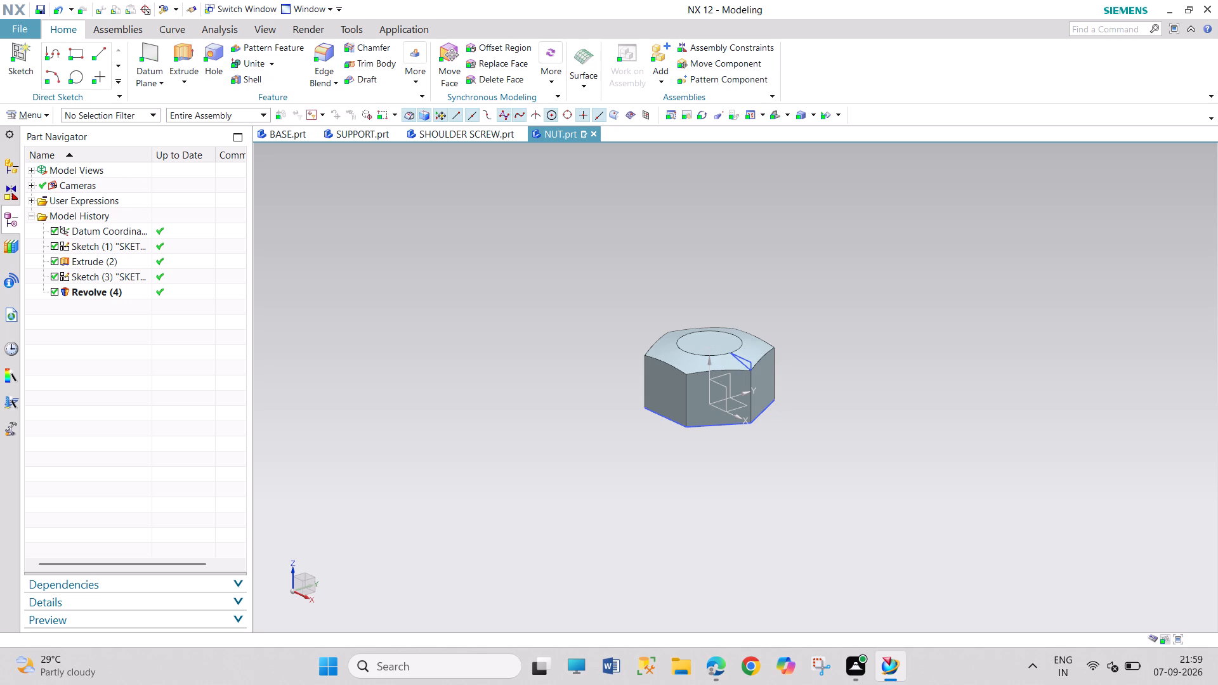
Reopen the corner triangle sketch with rollback and delete the triangle's top line and sloped line.
right_click(748, 360)
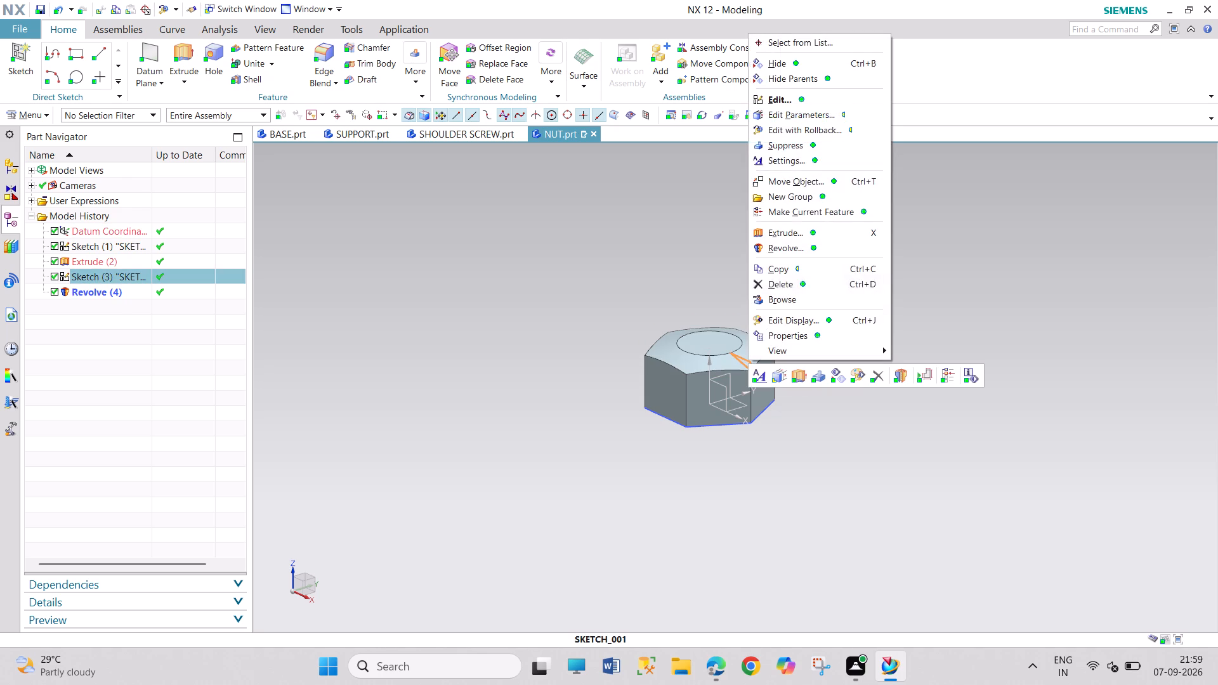
left_click(799, 133)
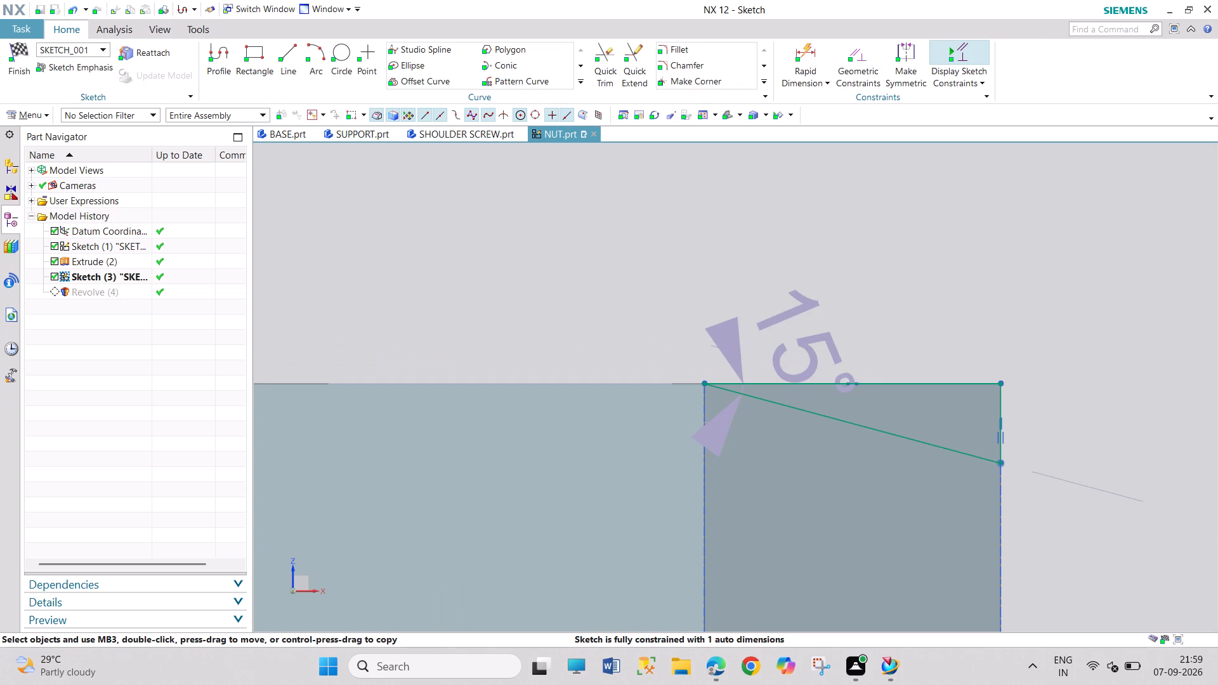
left_click_drag(705, 385, 710, 384)
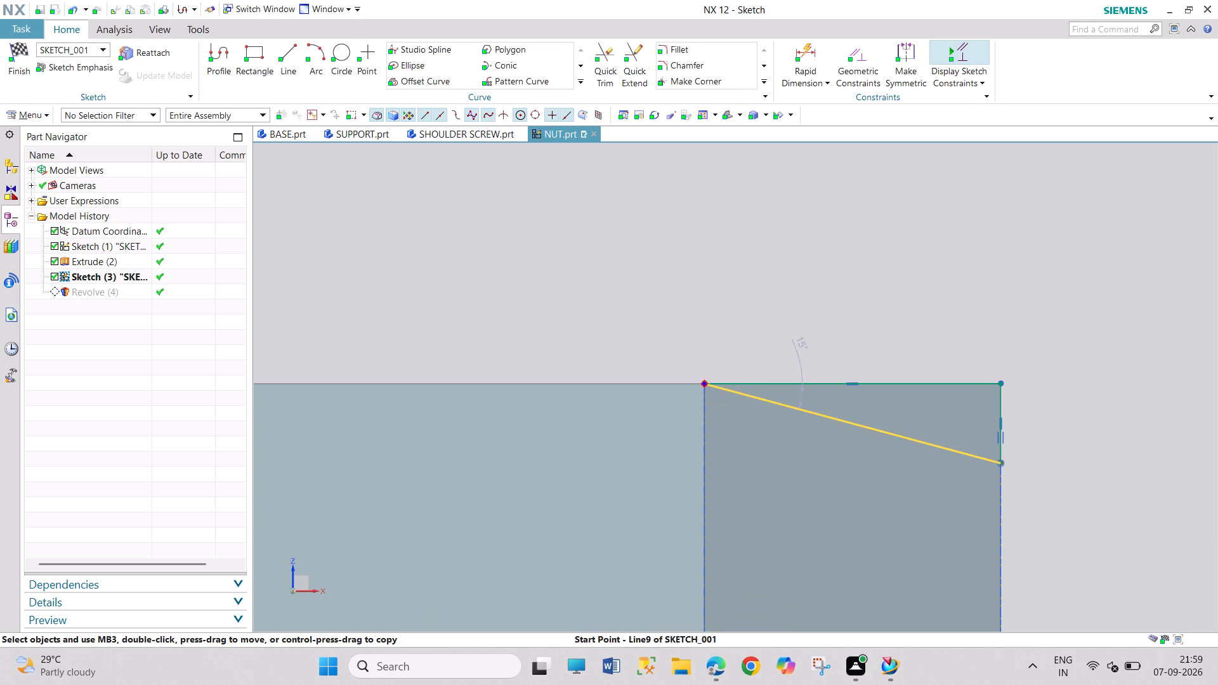
left_click_drag(710, 384, 810, 395)
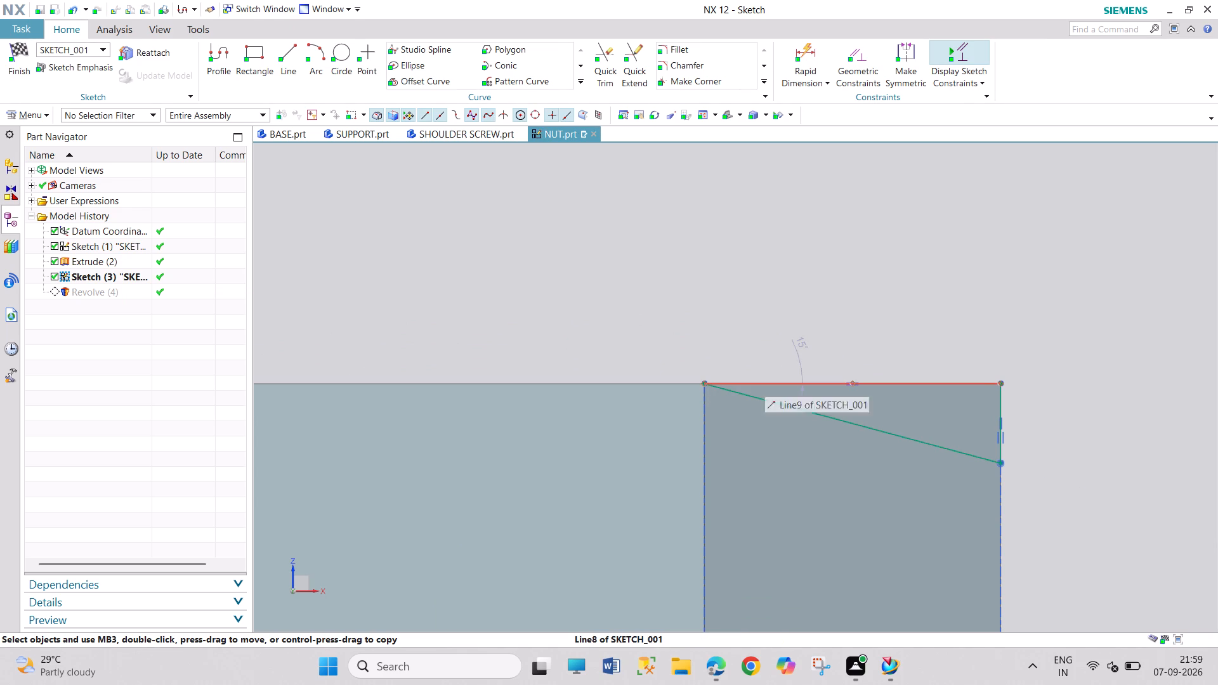
right_click(764, 380)
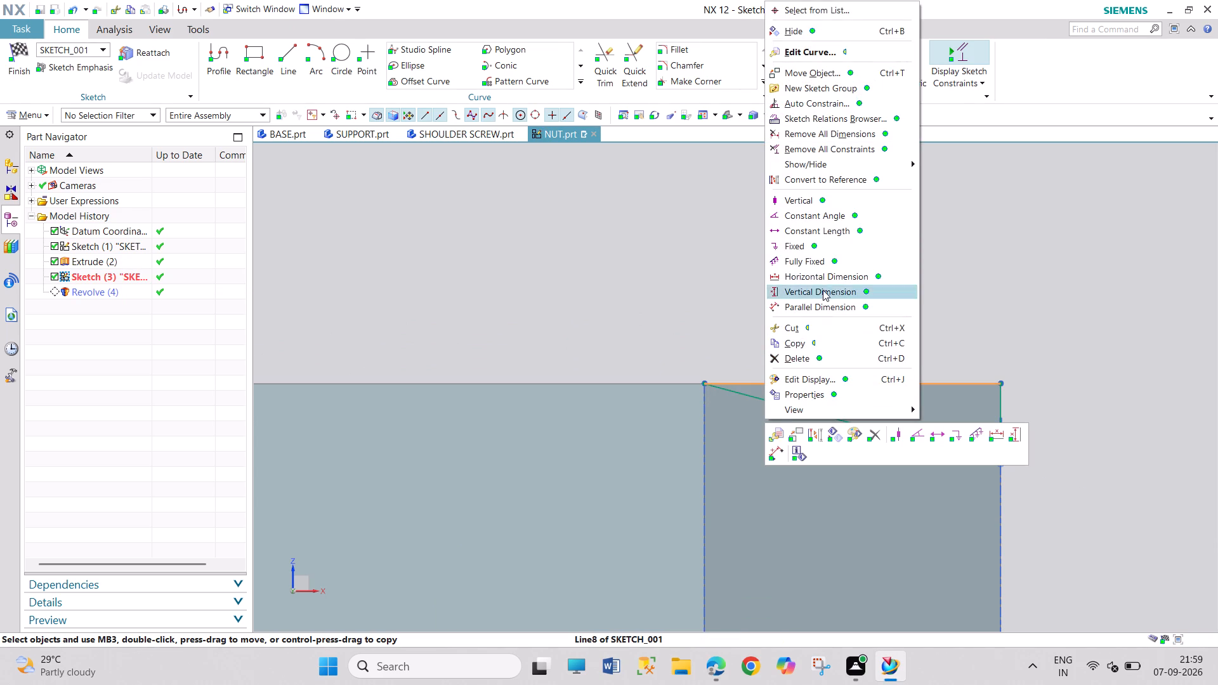
left_click(825, 355)
right_click(823, 413)
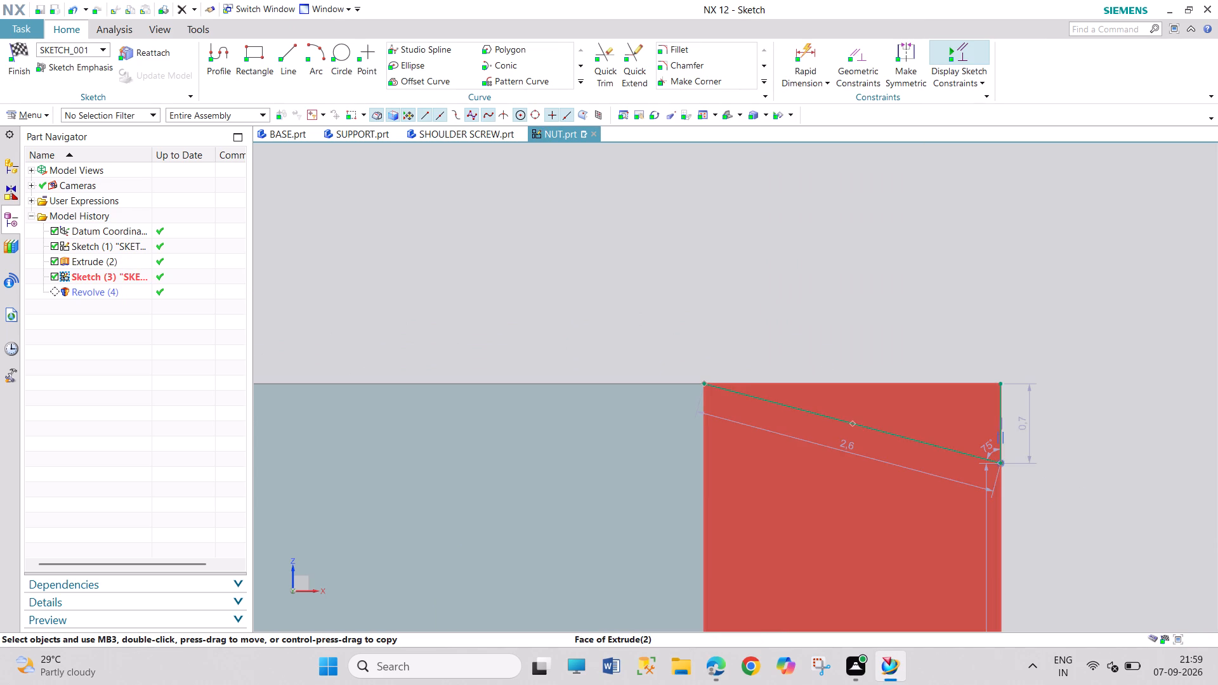
left_click_drag(948, 304, 981, 336)
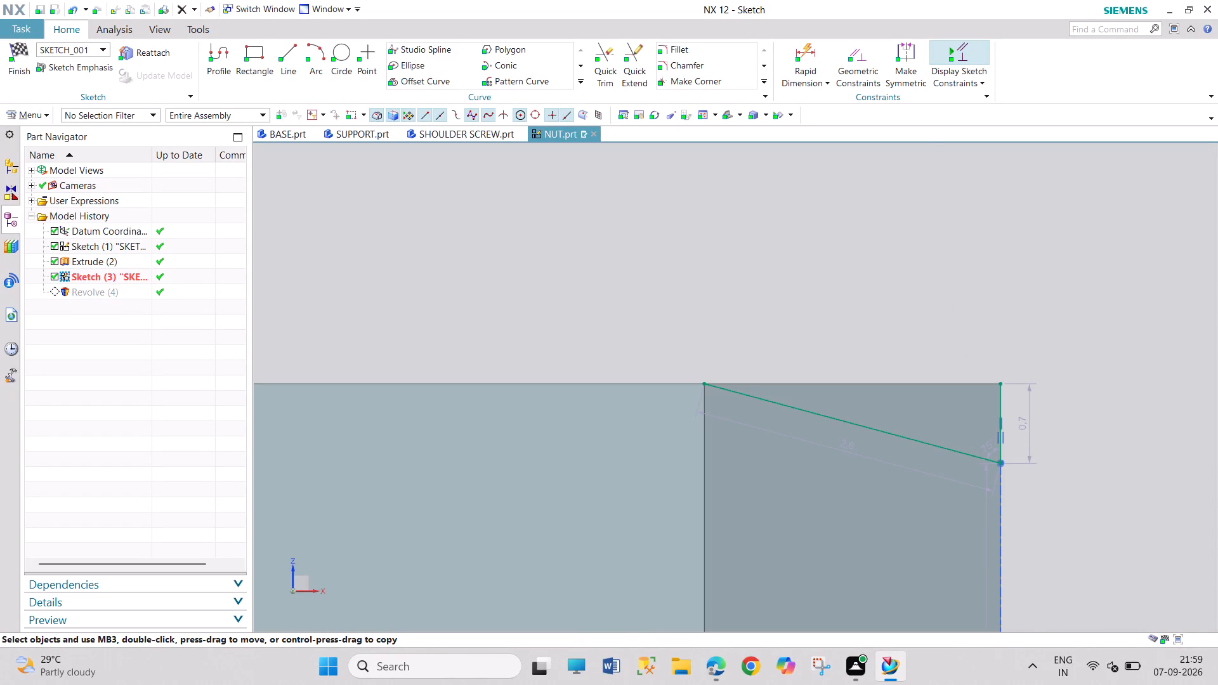
right_click(872, 428)
left_click(907, 376)
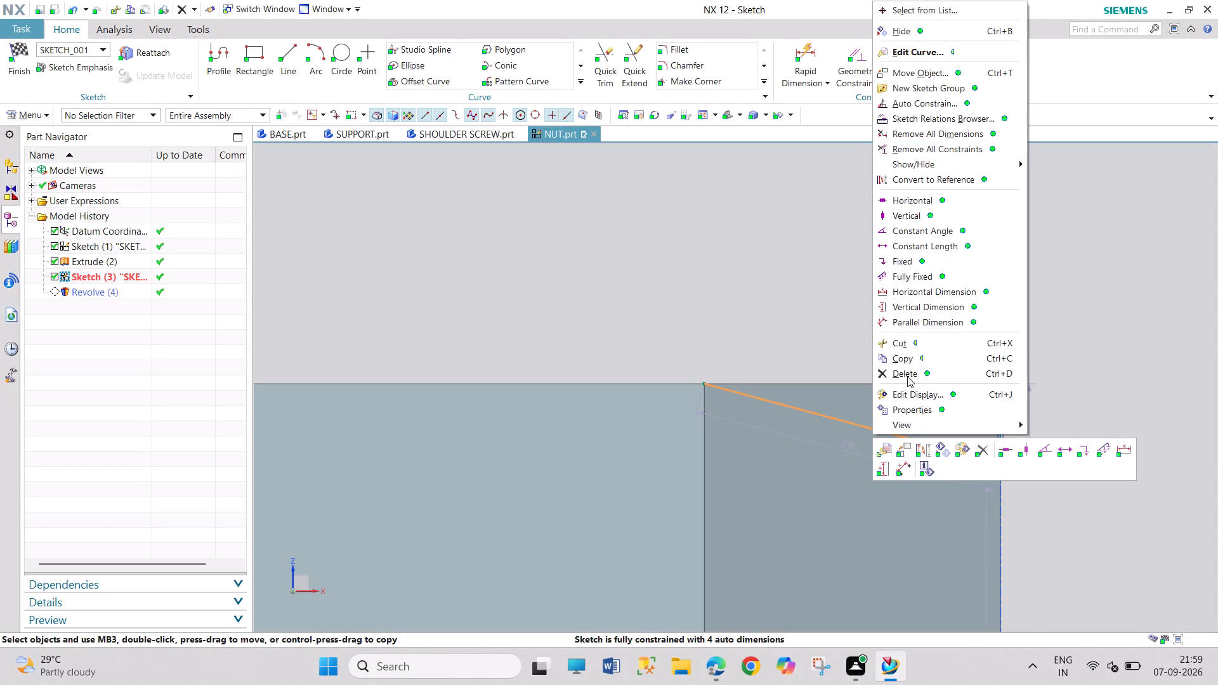
Draw a line about 1.6 mm along the nut's top edge from the outer corner, and close the triangle with a sloped line to the side line's lower end.
left_click(280, 60)
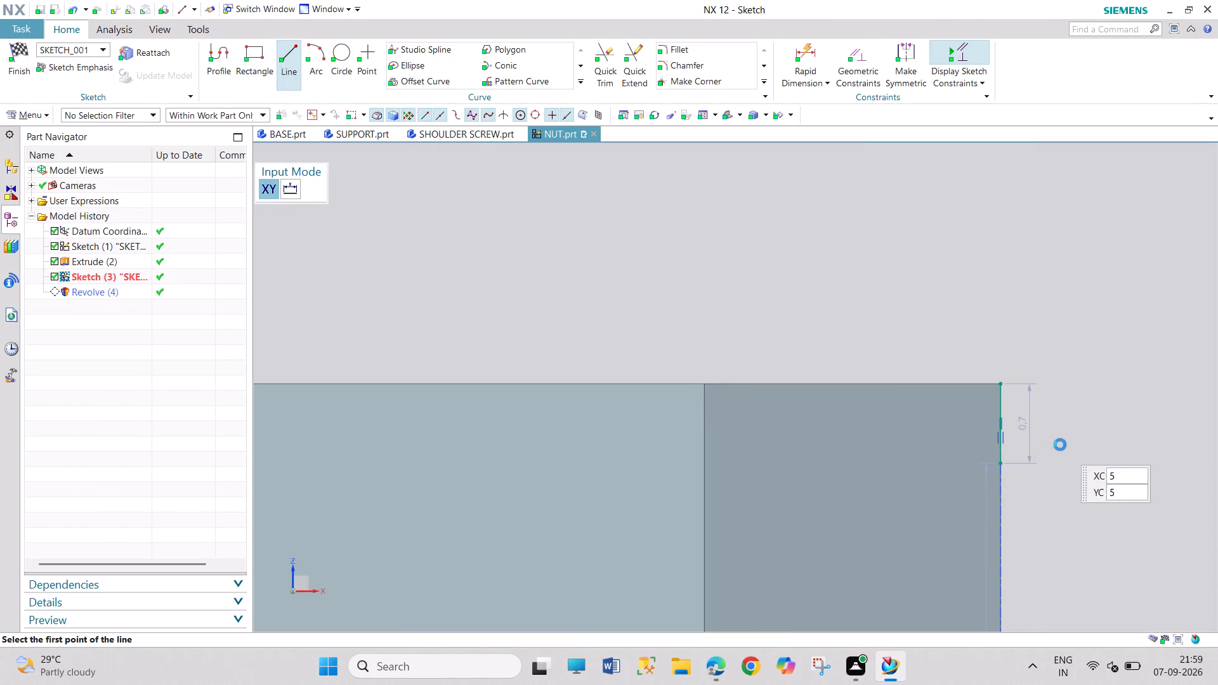
left_click(1000, 384)
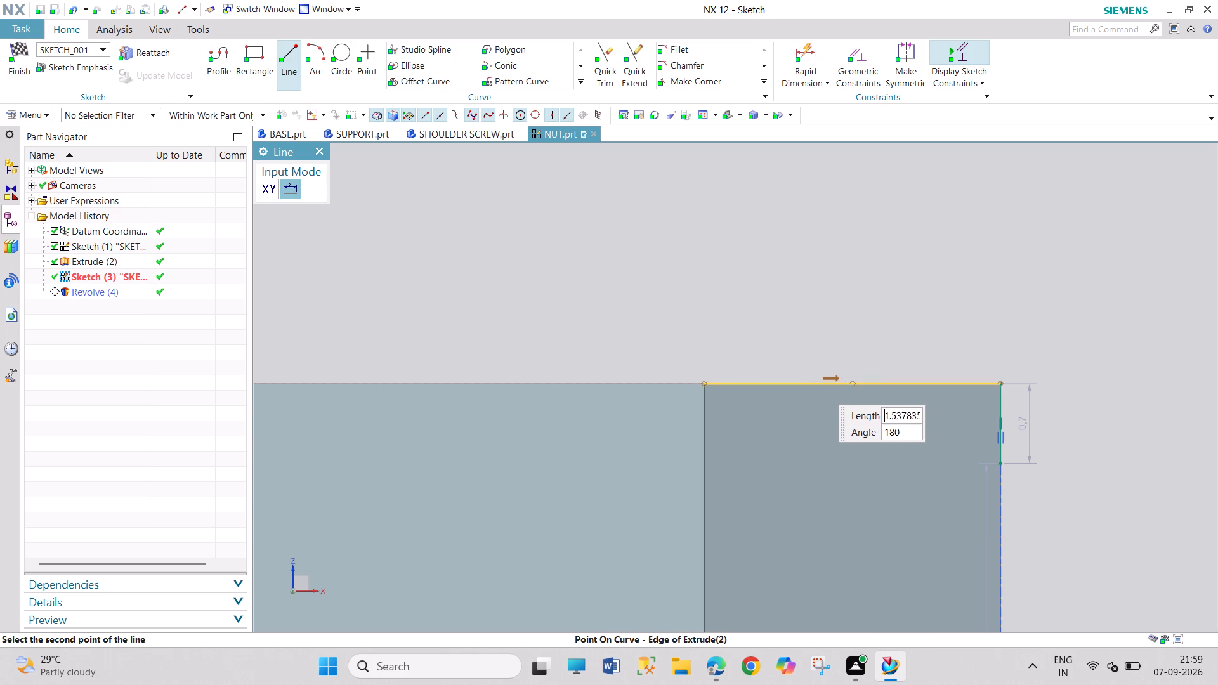
left_click_drag(809, 382, 820, 386)
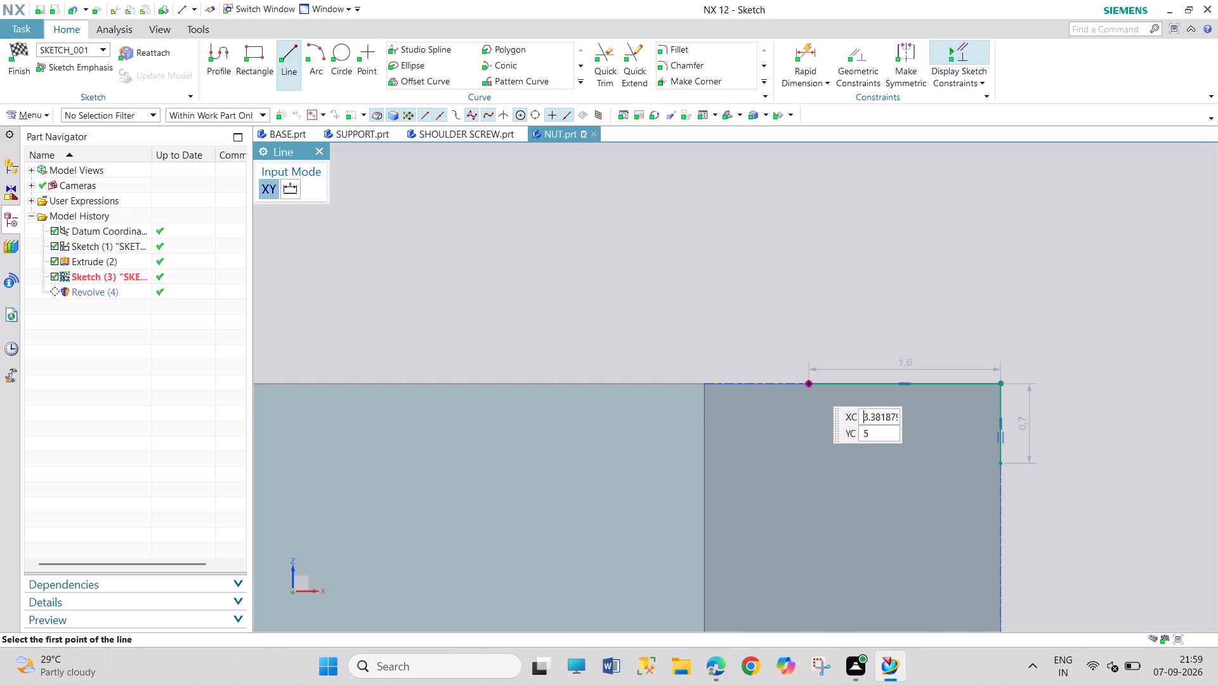
left_click_drag(809, 385, 819, 393)
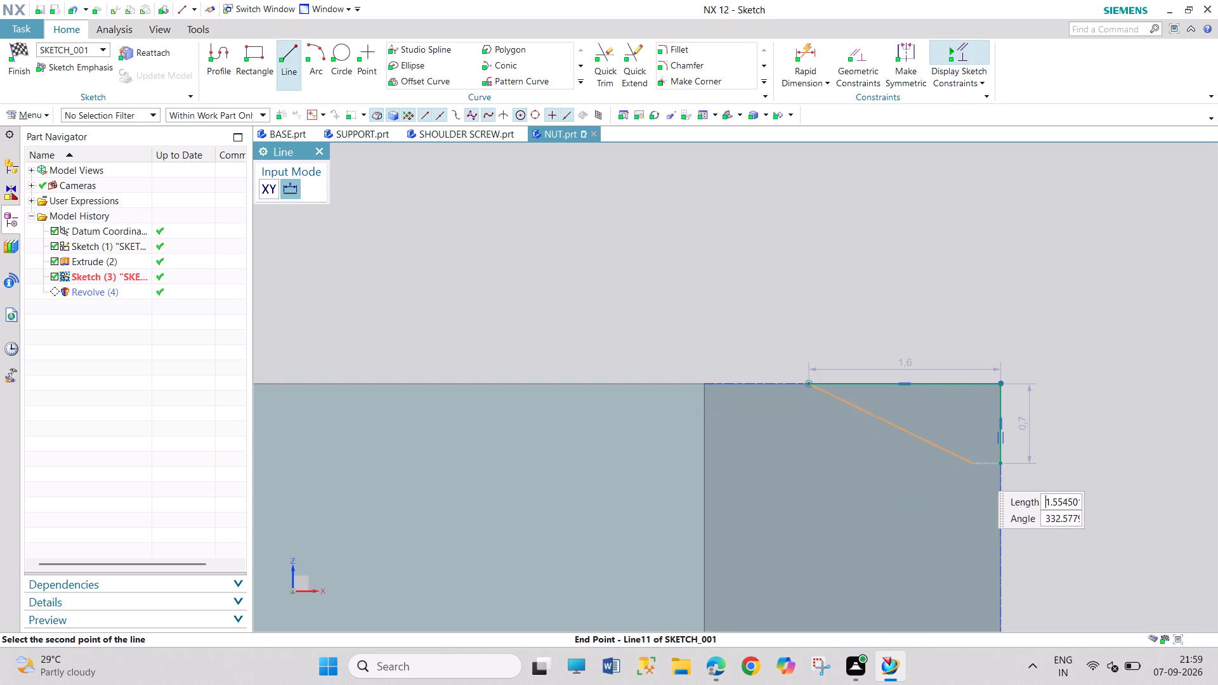
left_click(1003, 466)
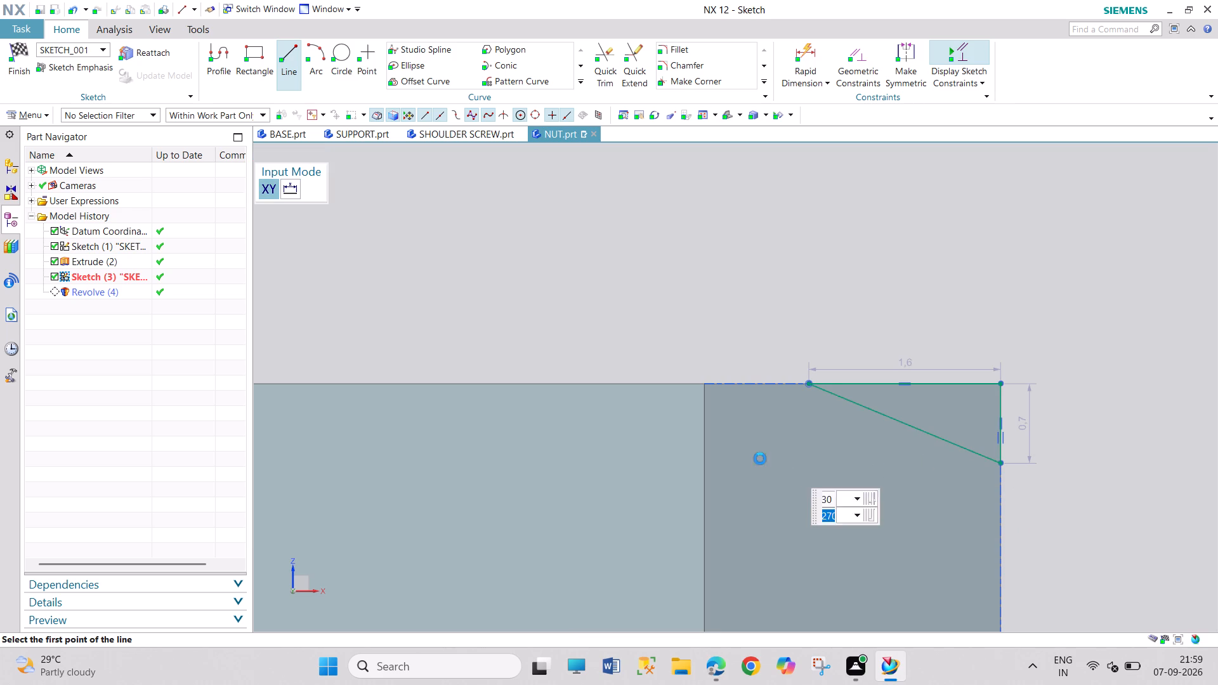
Confirm the three triangle lines as the Revolve's defining section and finish the sketch without a further section review.
left_click(20, 56)
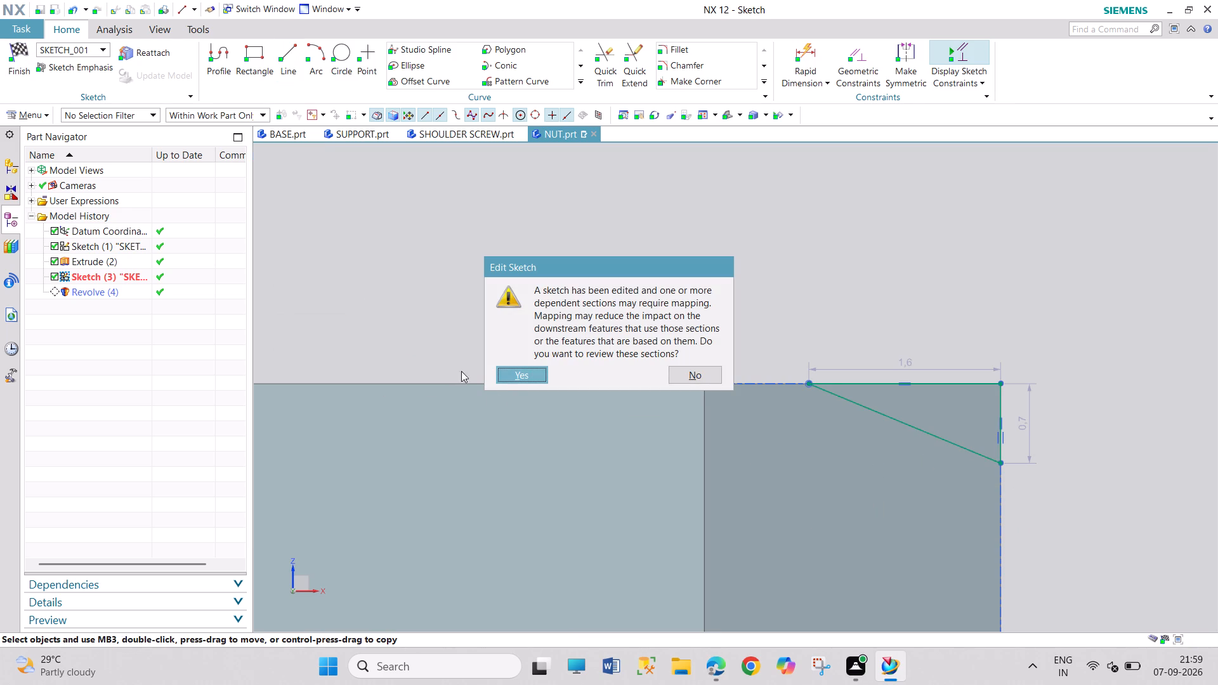
left_click(504, 374)
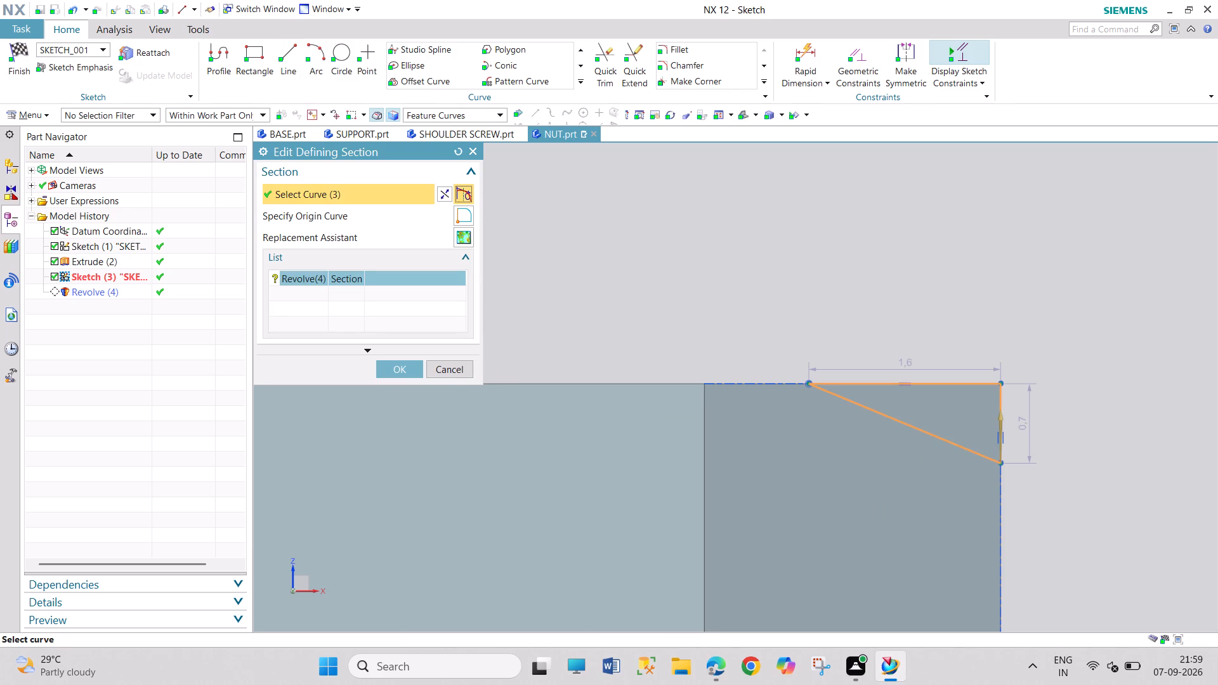
left_click(403, 365)
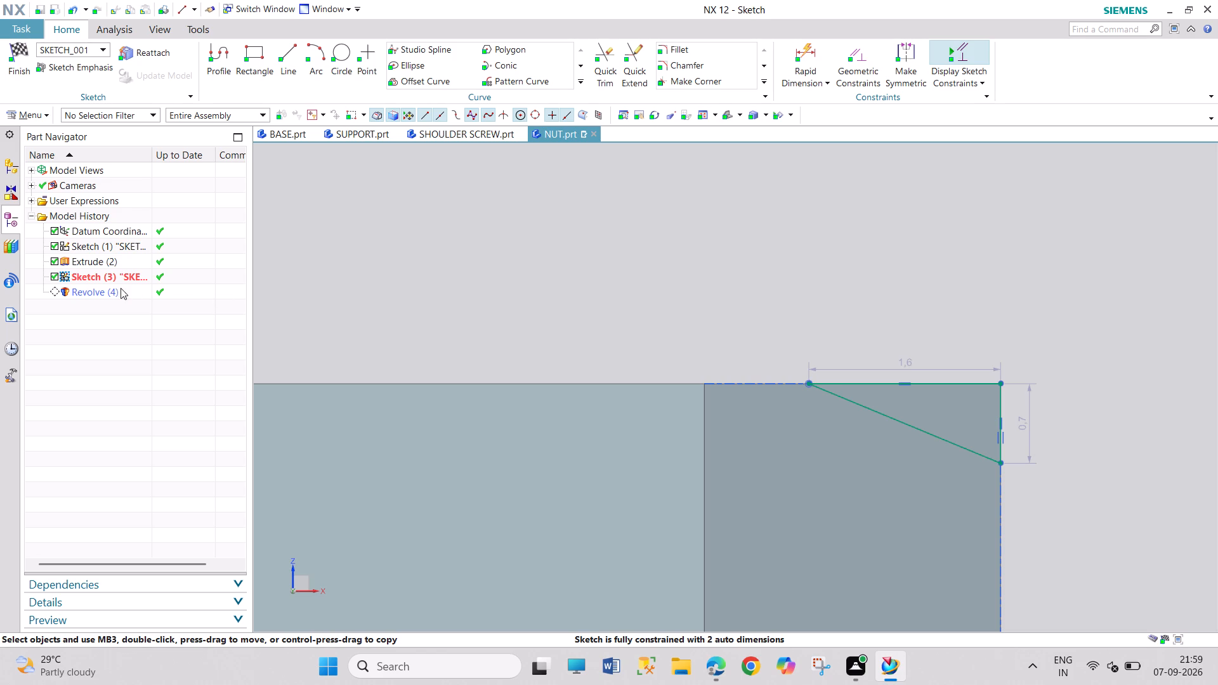
left_click(18, 65)
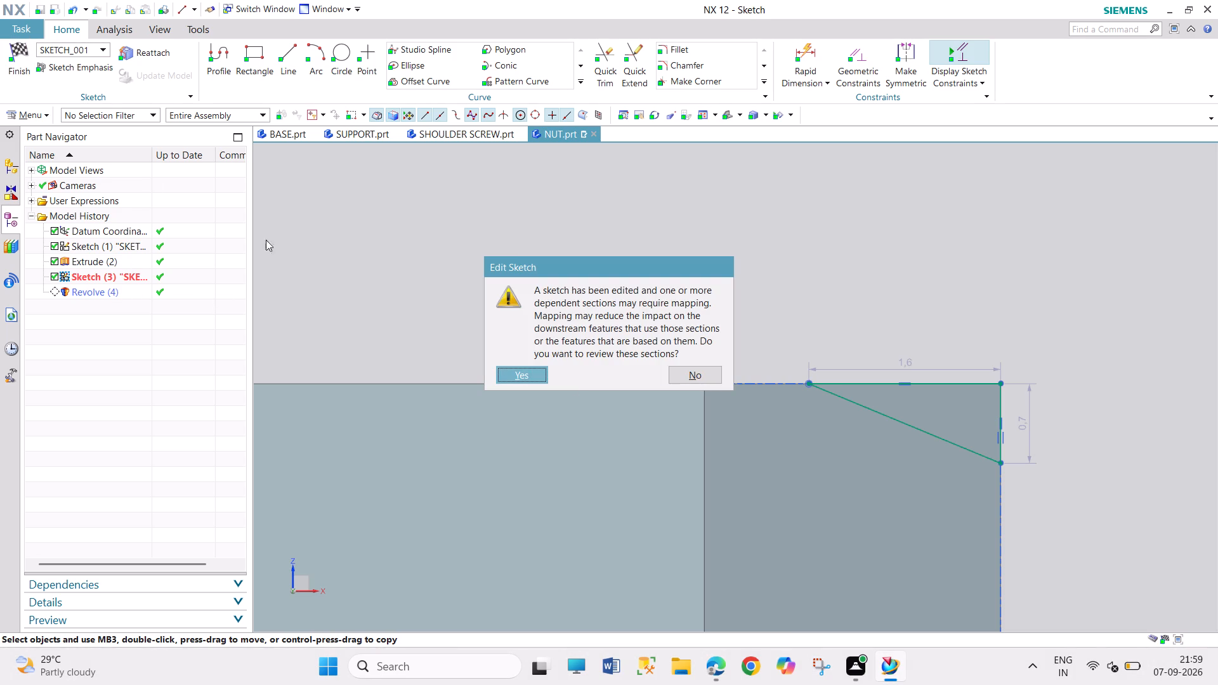
left_click(537, 379)
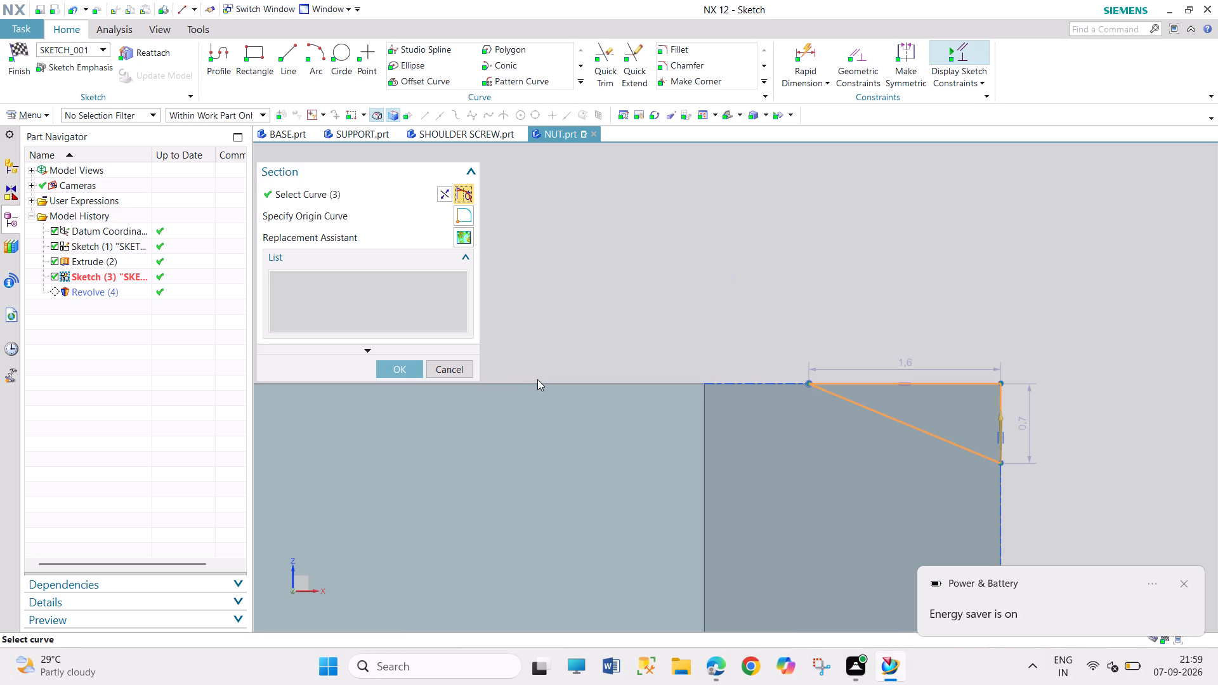
left_click(401, 372)
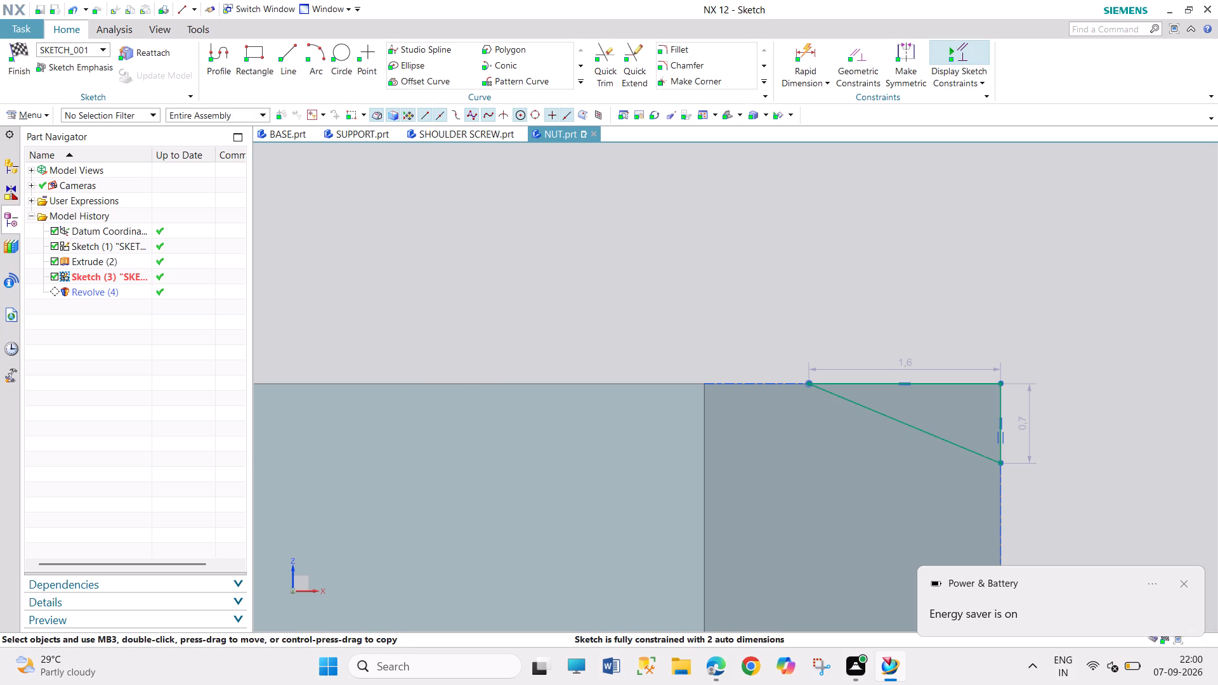
left_click(1188, 581)
scroll(966, 446, "up", 4)
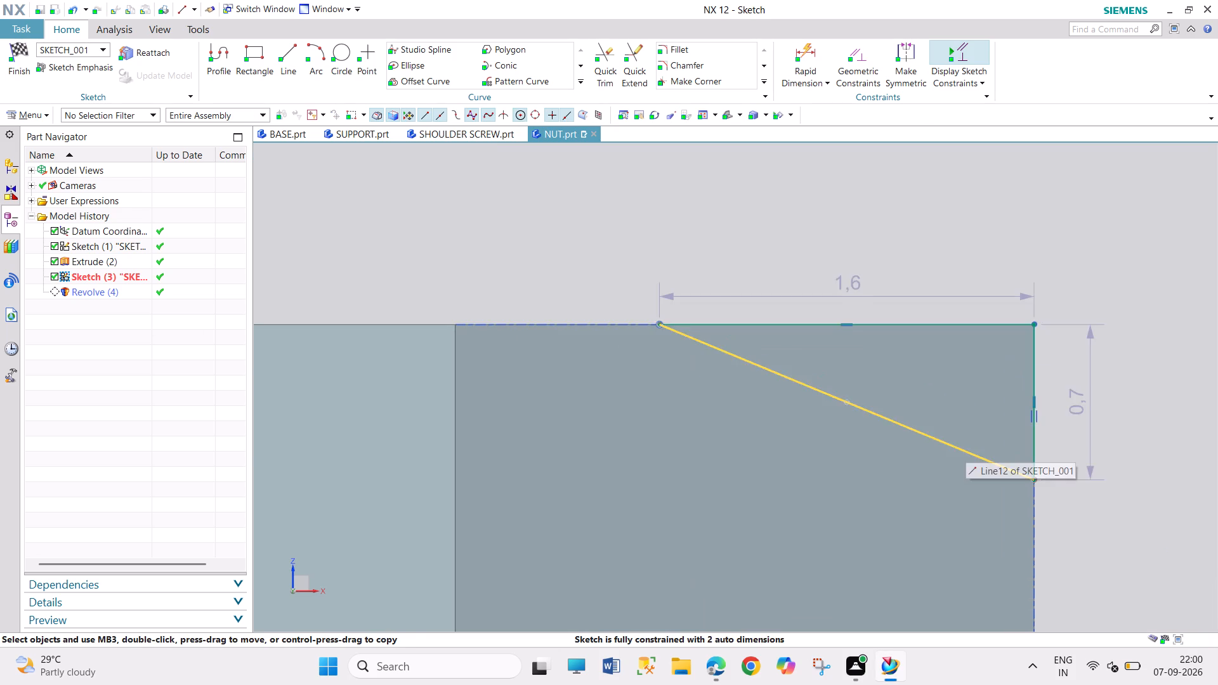
scroll(961, 441, "down", 7)
scroll(825, 555, "down", 1)
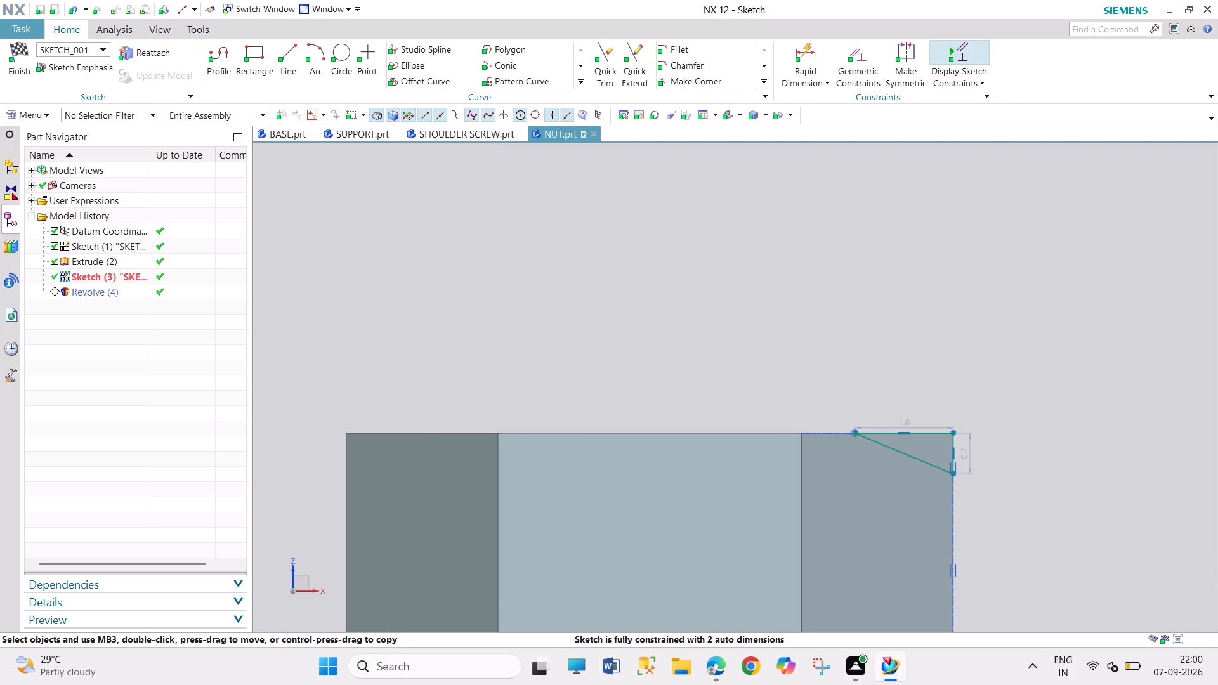
right_click(124, 276)
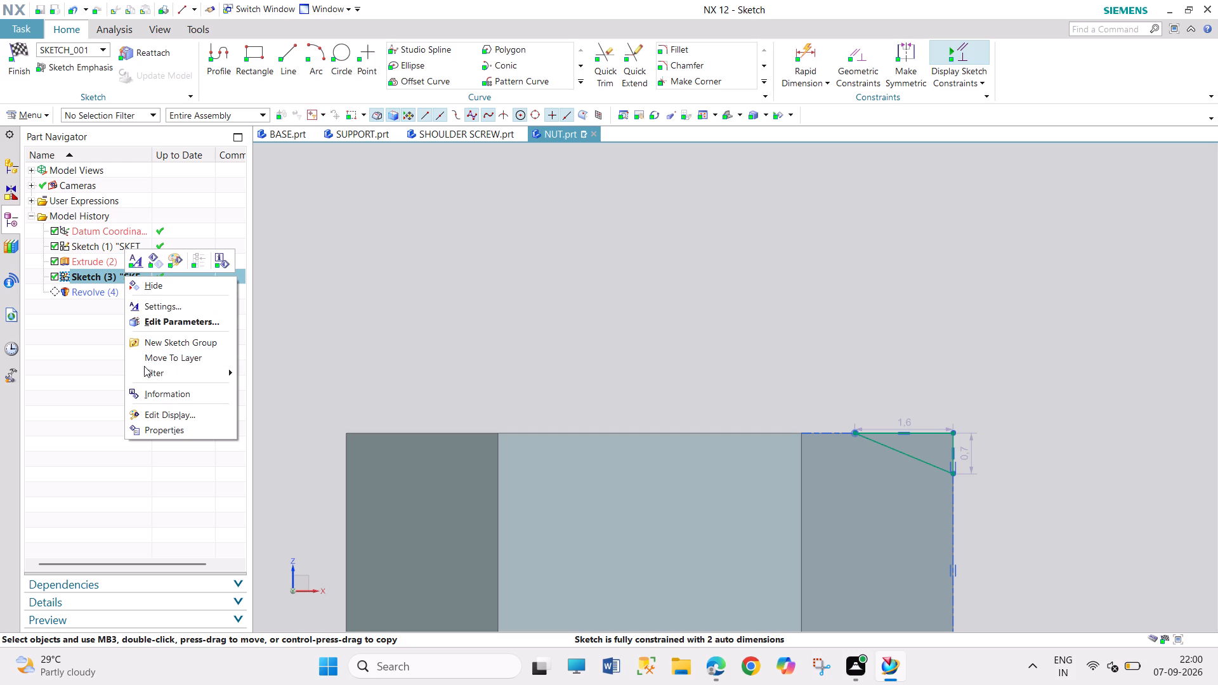
left_click(15, 81)
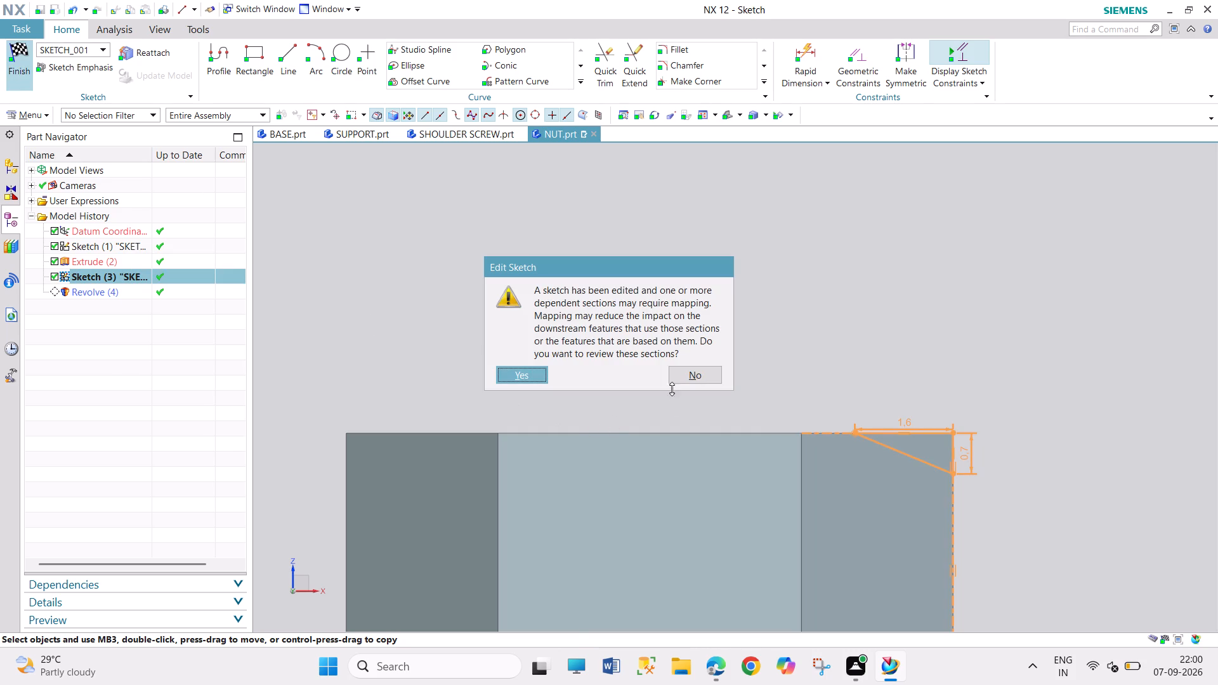
left_click(707, 372)
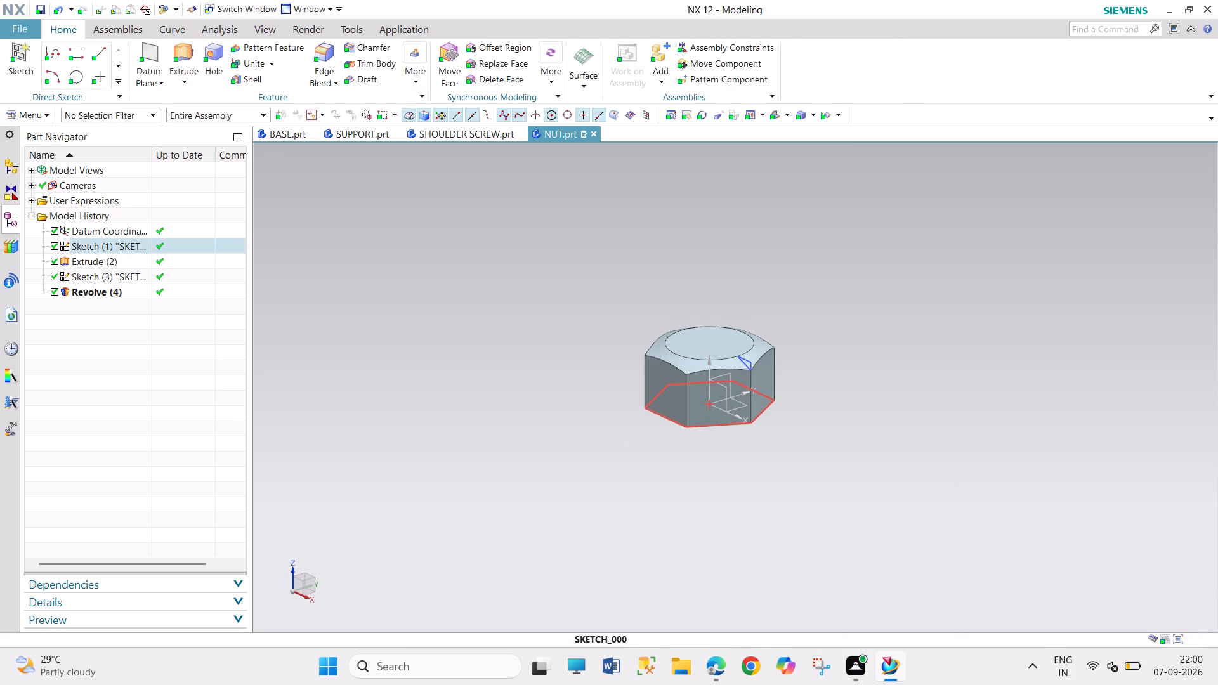
Edit the corner triangle sketch with rollback, raise its lower vertex to about 0.3 mm down the side, and finish the sketch.
scroll(750, 372, "up", 3)
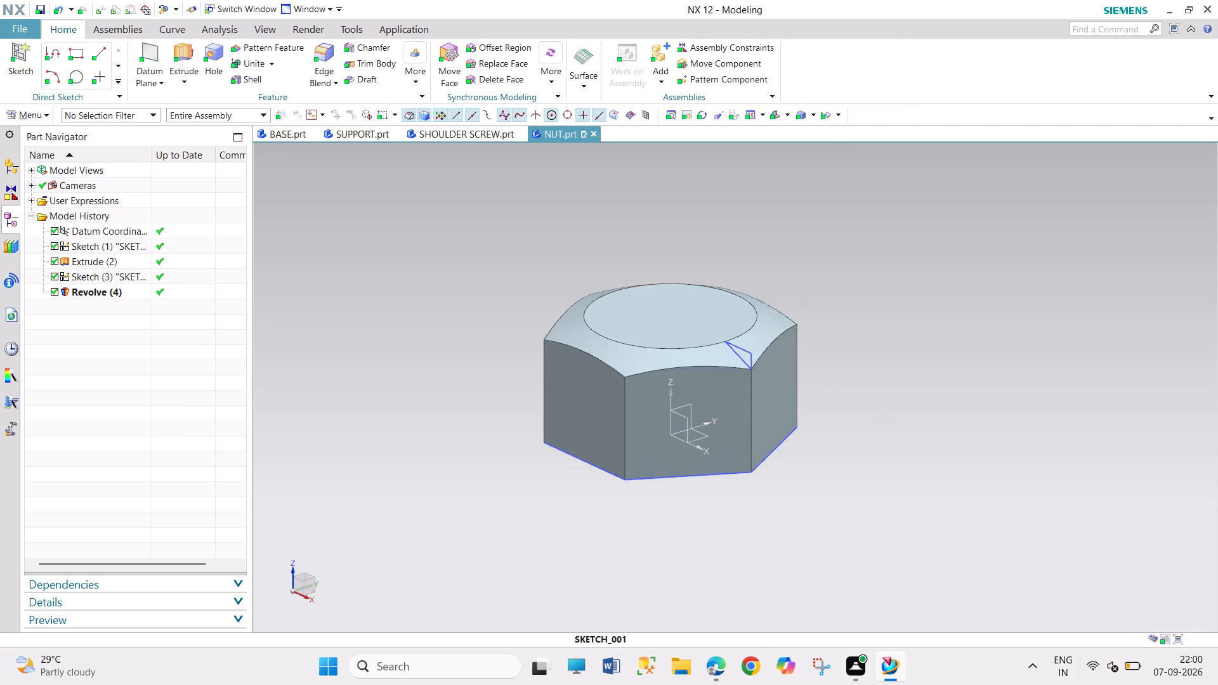
right_click(751, 351)
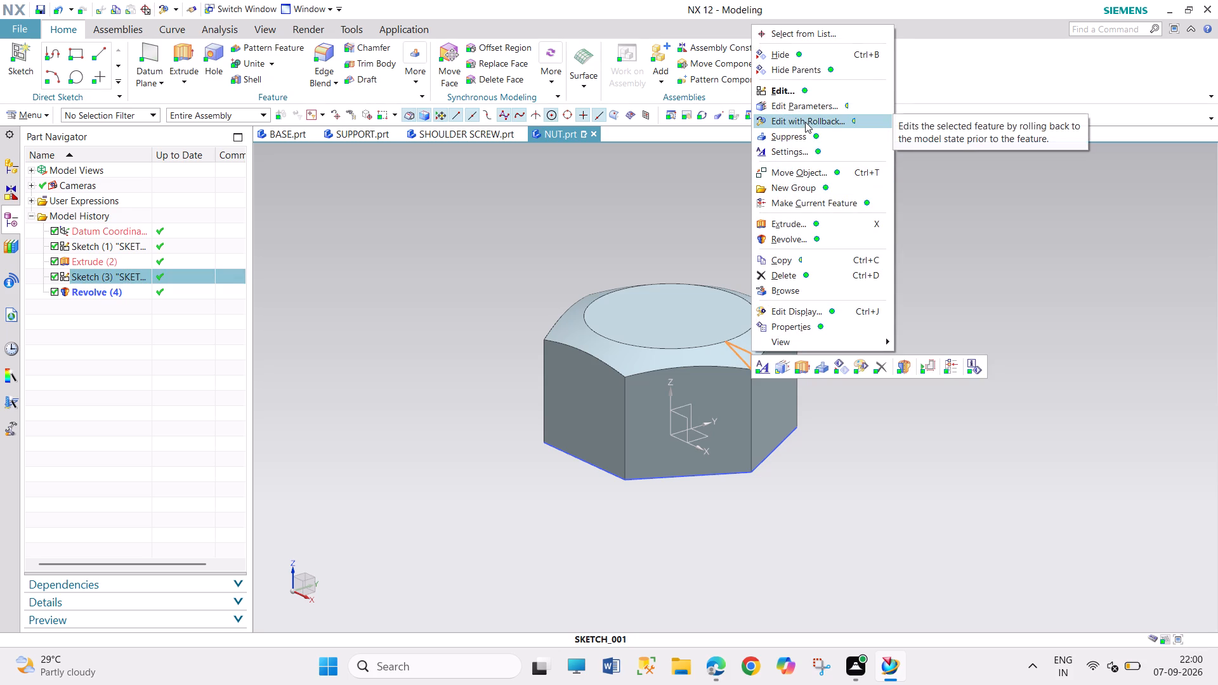
left_click(805, 122)
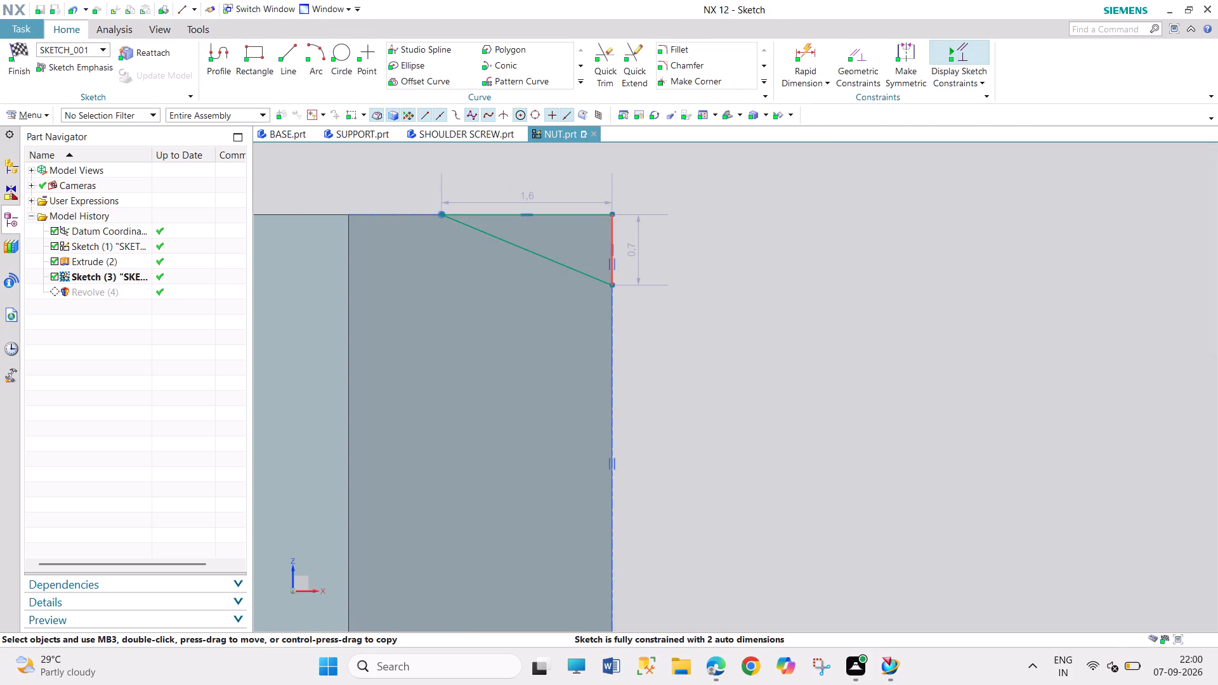
left_click_drag(613, 214, 796, 228)
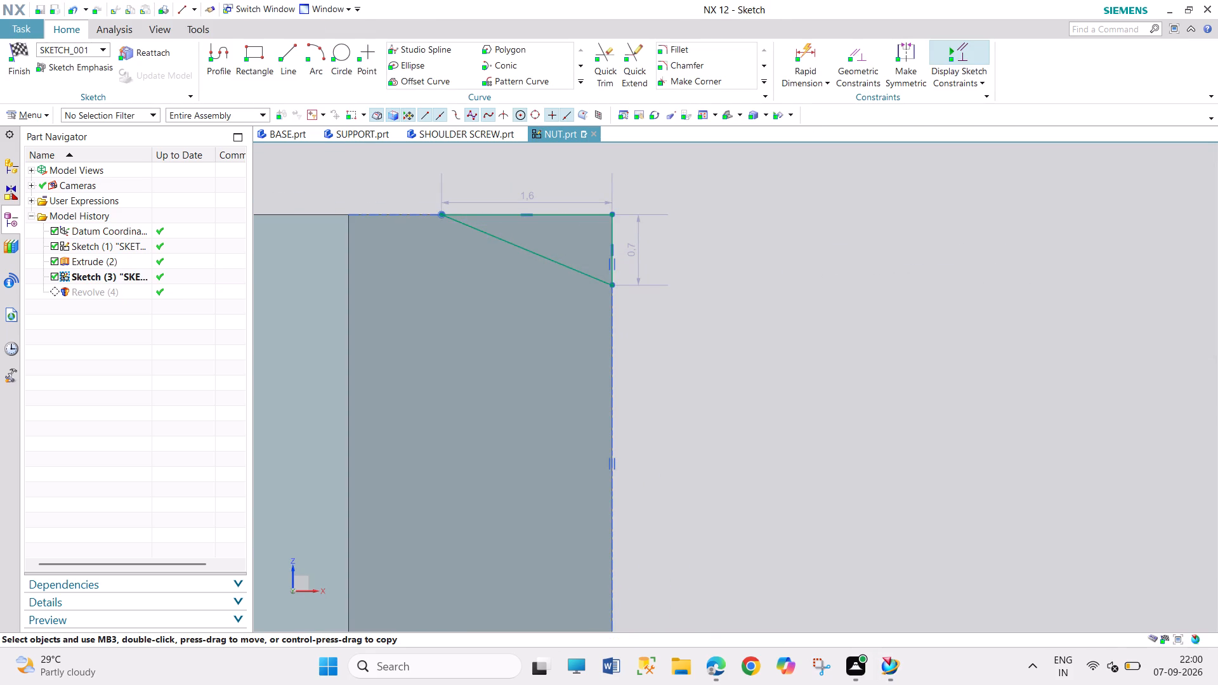
left_click_drag(611, 250, 735, 255)
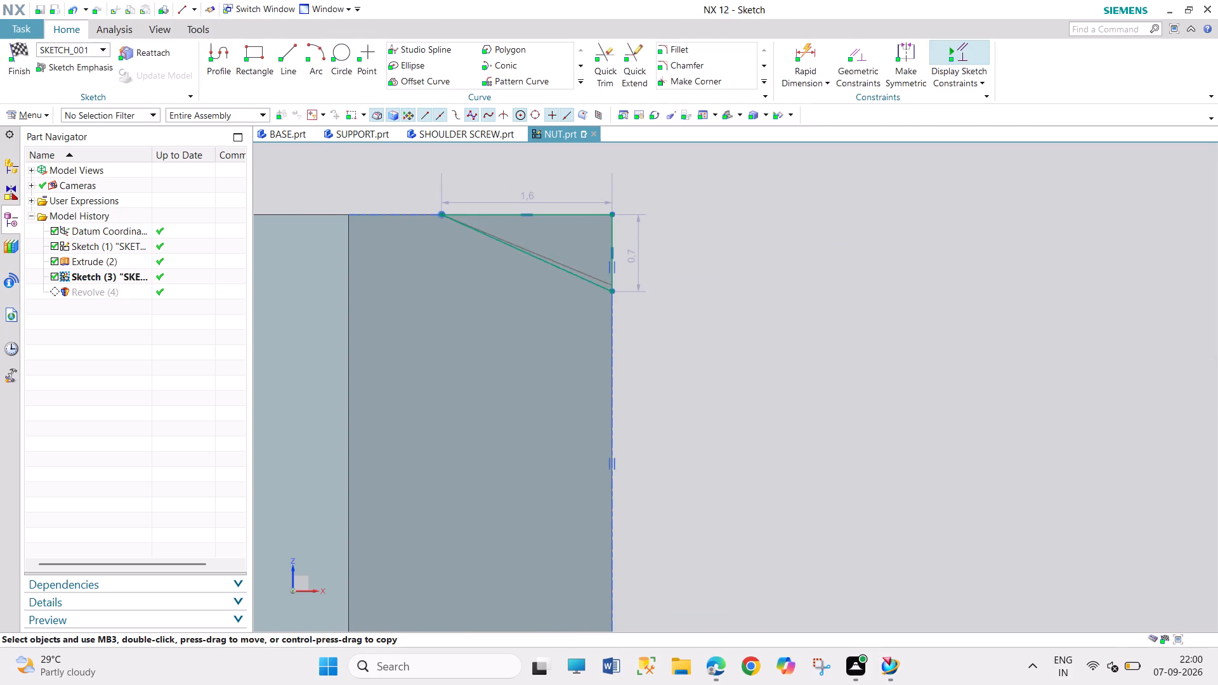
left_click_drag(735, 255, 728, 213)
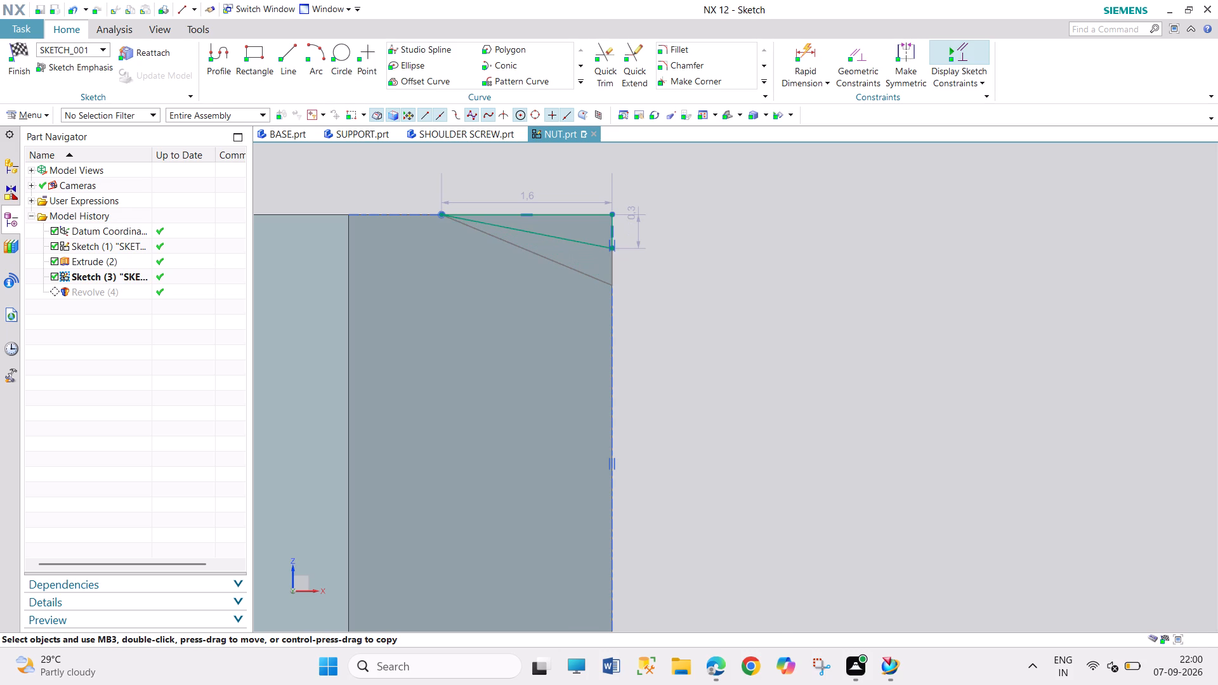
left_click_drag(728, 213, 727, 213)
left_click(24, 69)
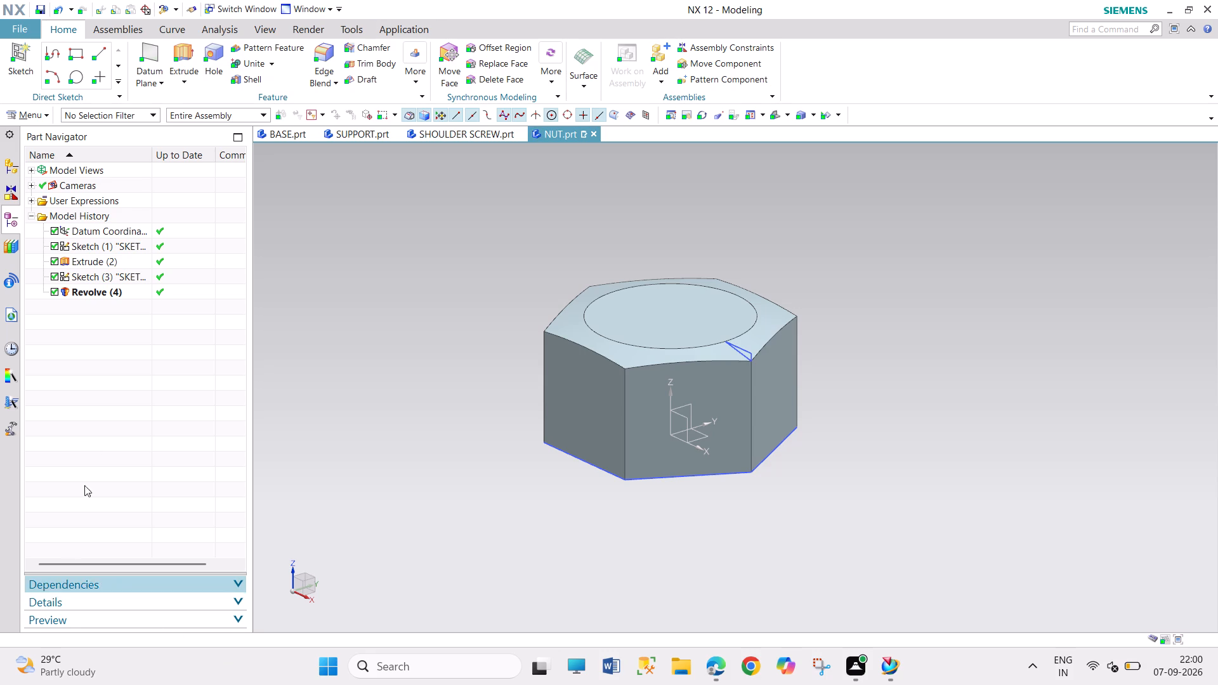
Reopen the corner triangle sketch with rollback, shorten its top line to about 0.9 mm from the outer corner, and finish the sketch.
right_click(105, 278)
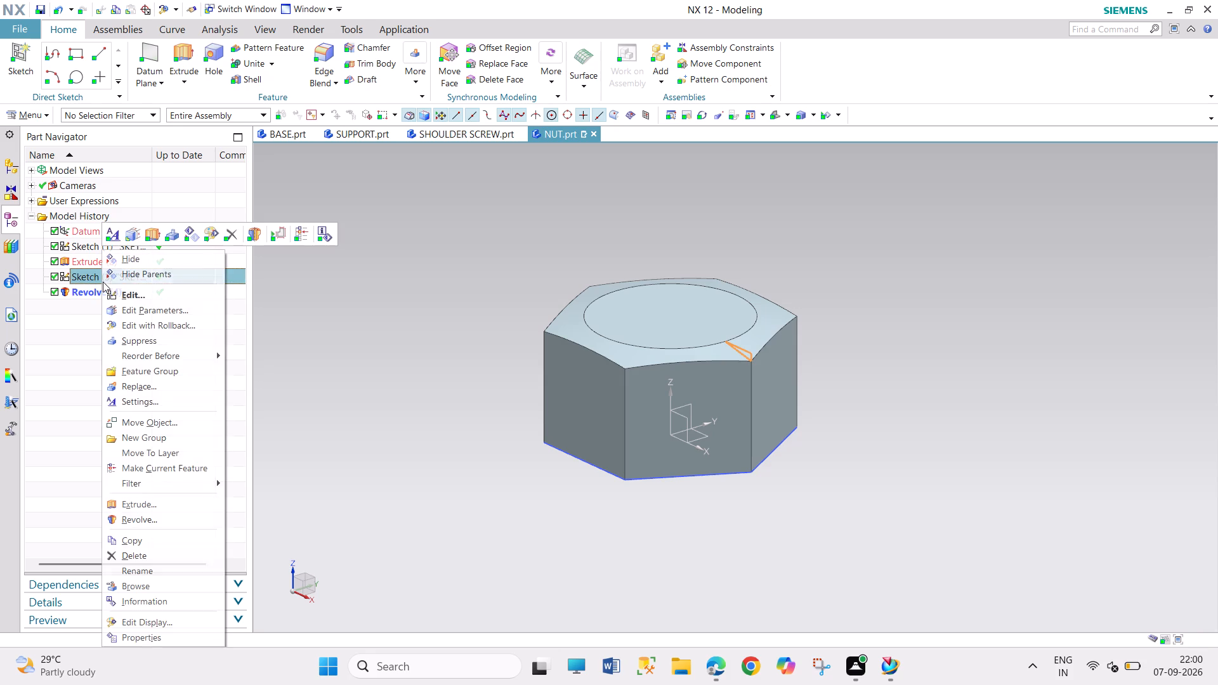
left_click(141, 326)
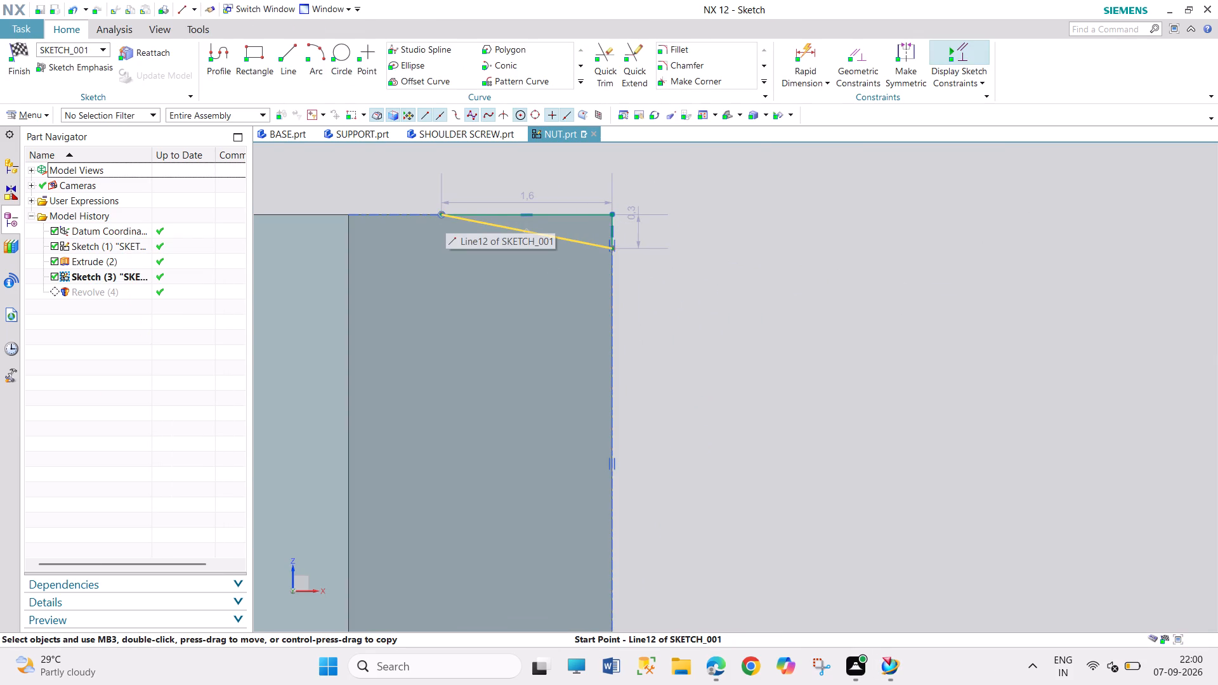
left_click_drag(442, 216, 518, 223)
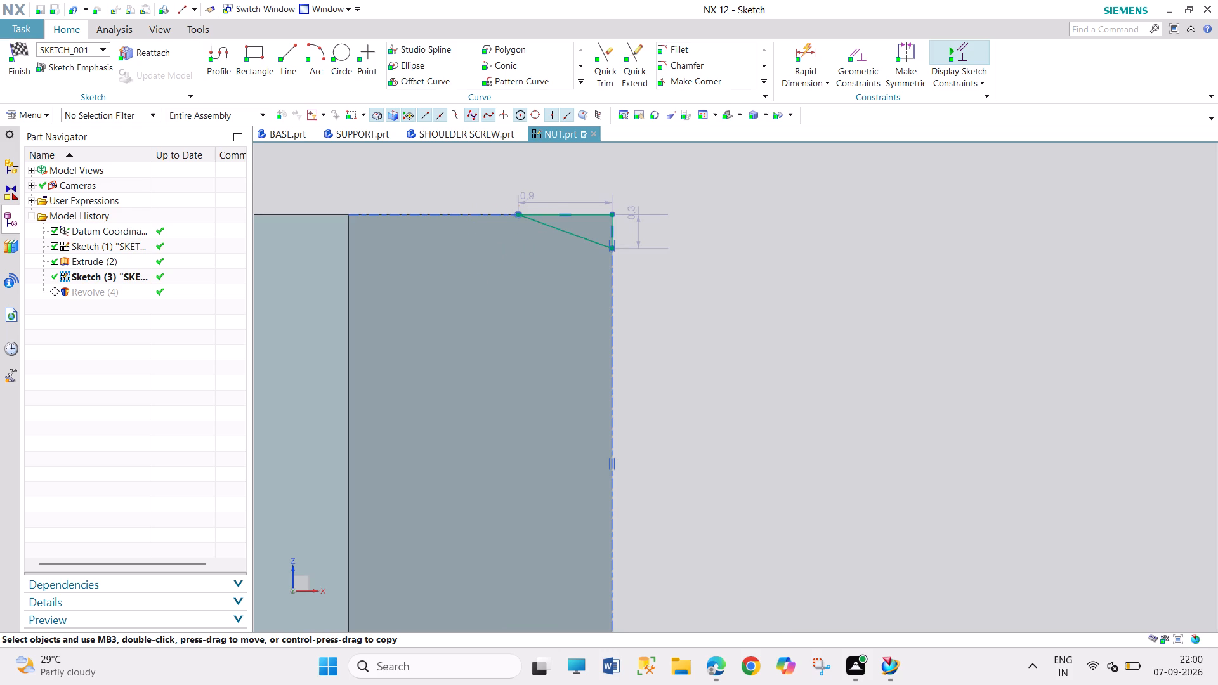
left_click_drag(10, 75, 4, 89)
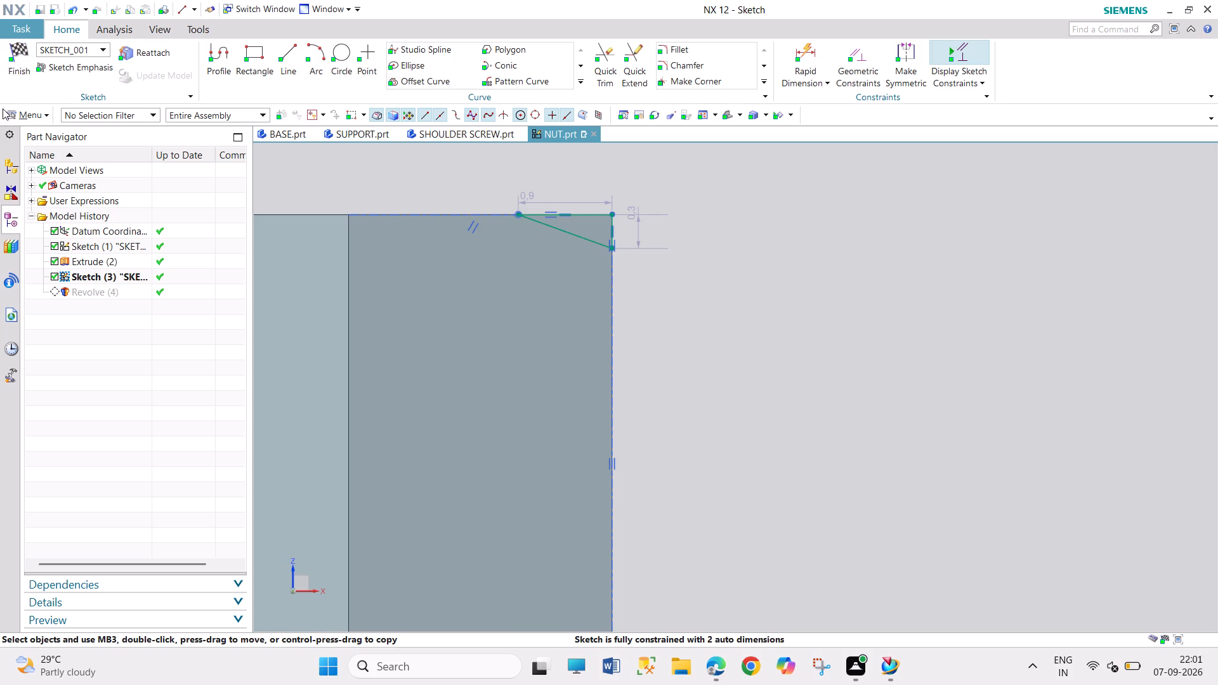
left_click(22, 81)
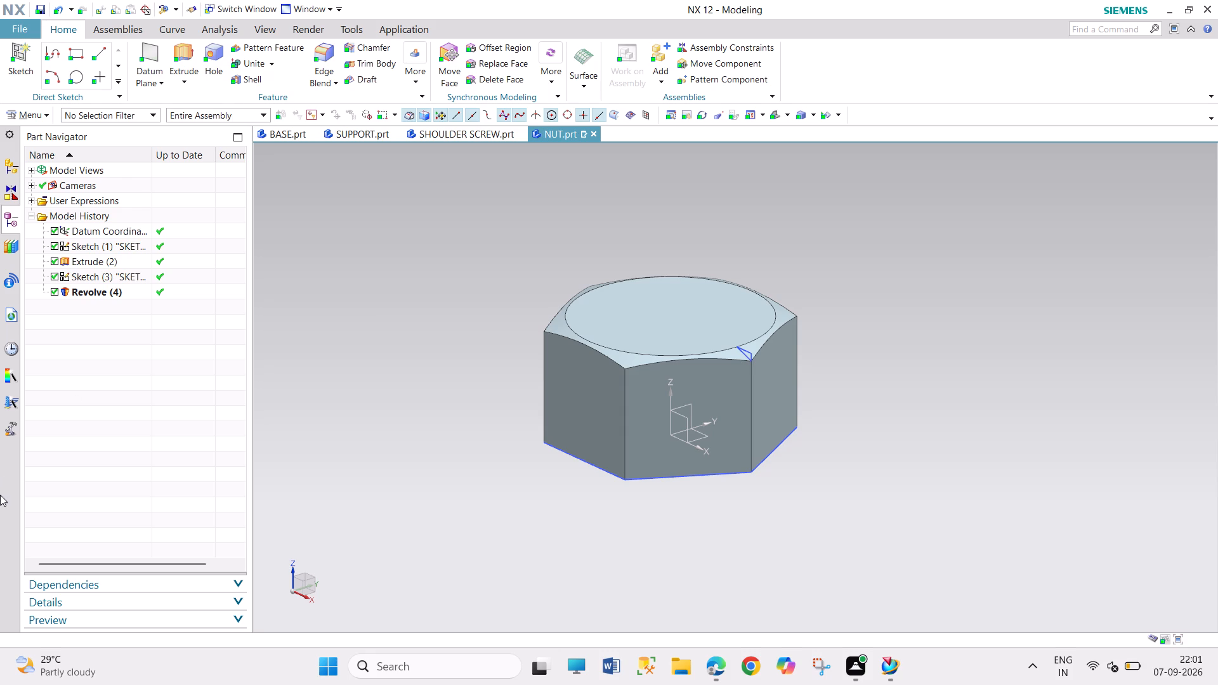
Create a sketch on the nut's top face with a 4 mm diameter circle centred on the sketch origin, and finish it.
left_click(21, 112)
left_click(47, 175)
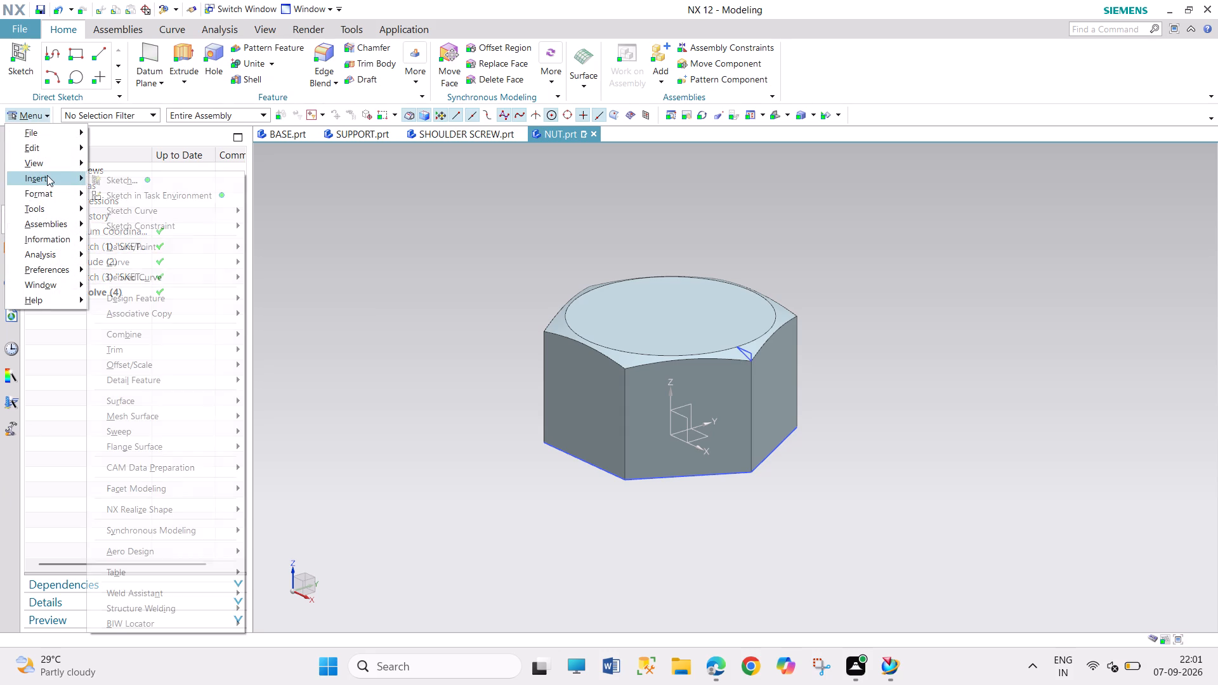
left_click(118, 195)
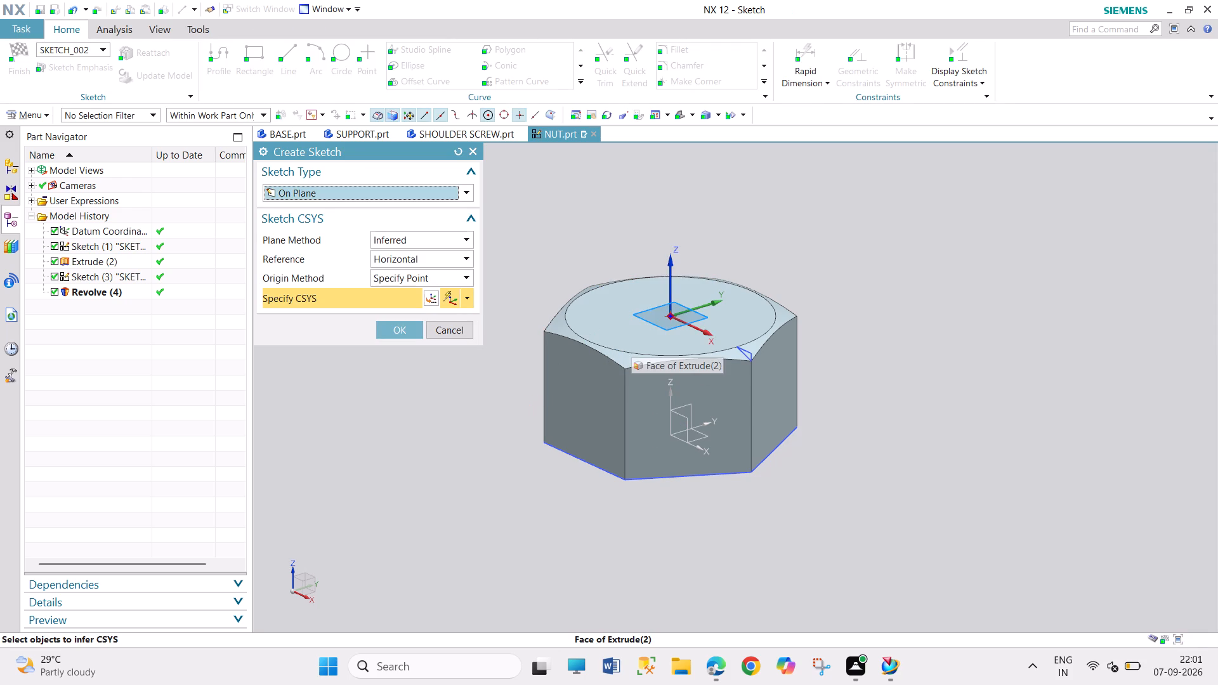
left_click(638, 339)
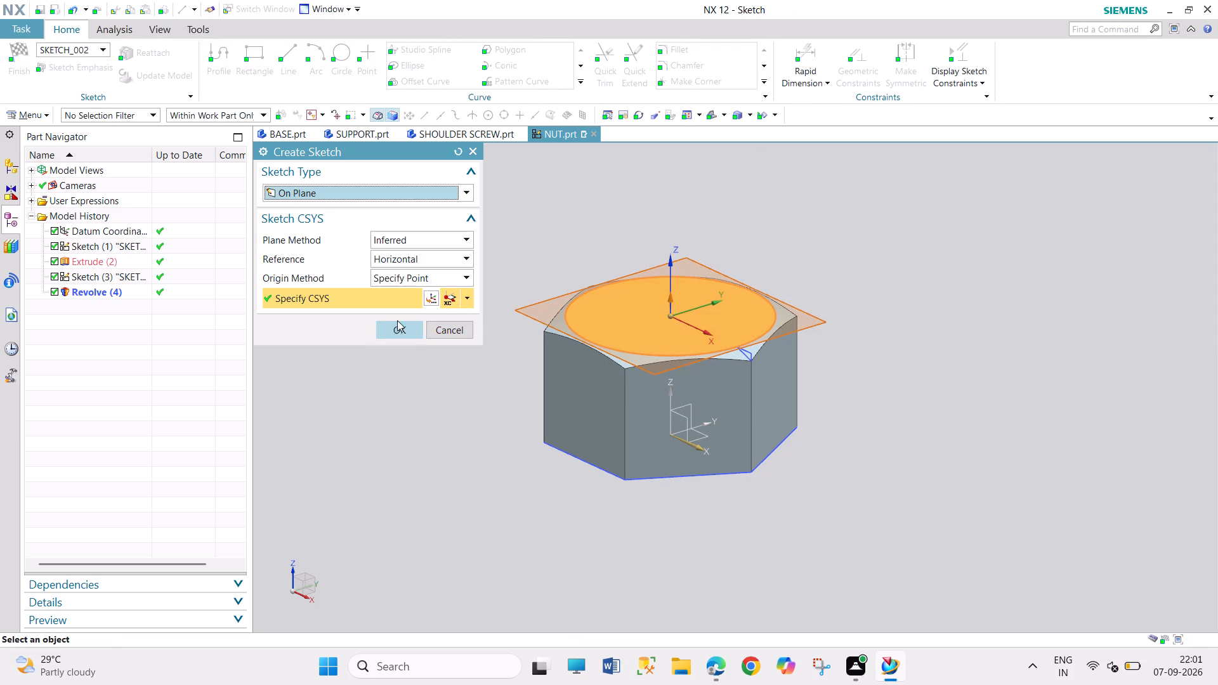
left_click(395, 327)
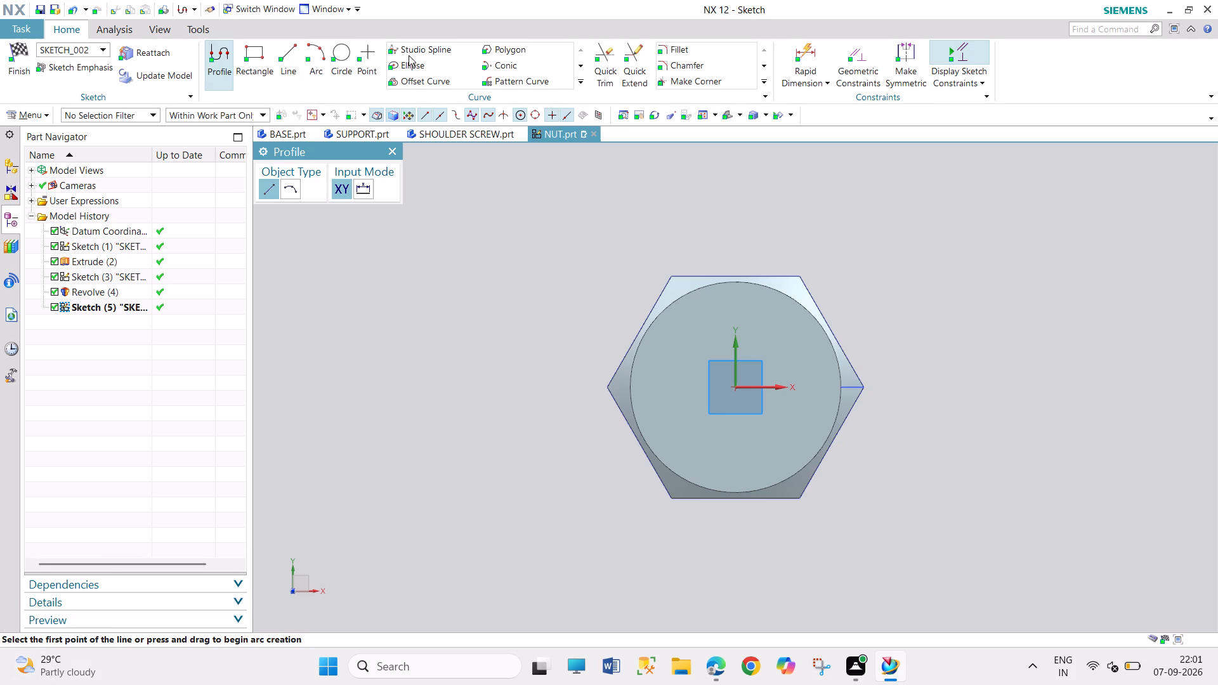
left_click(337, 46)
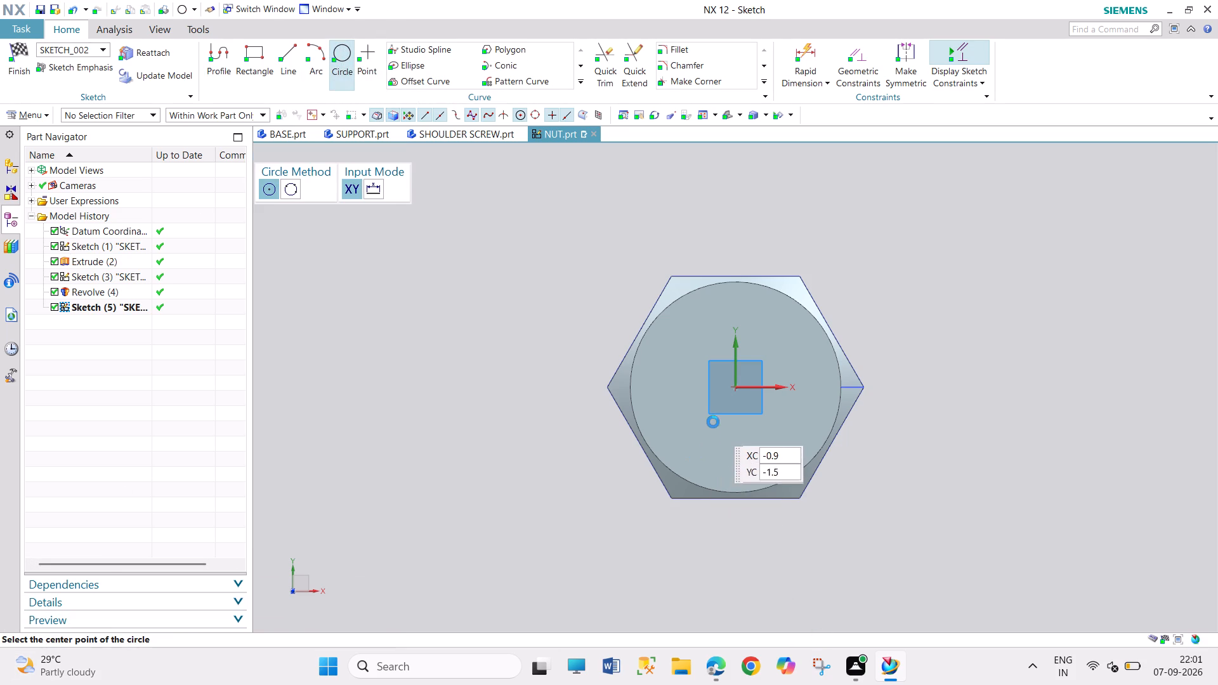
left_click(734, 386)
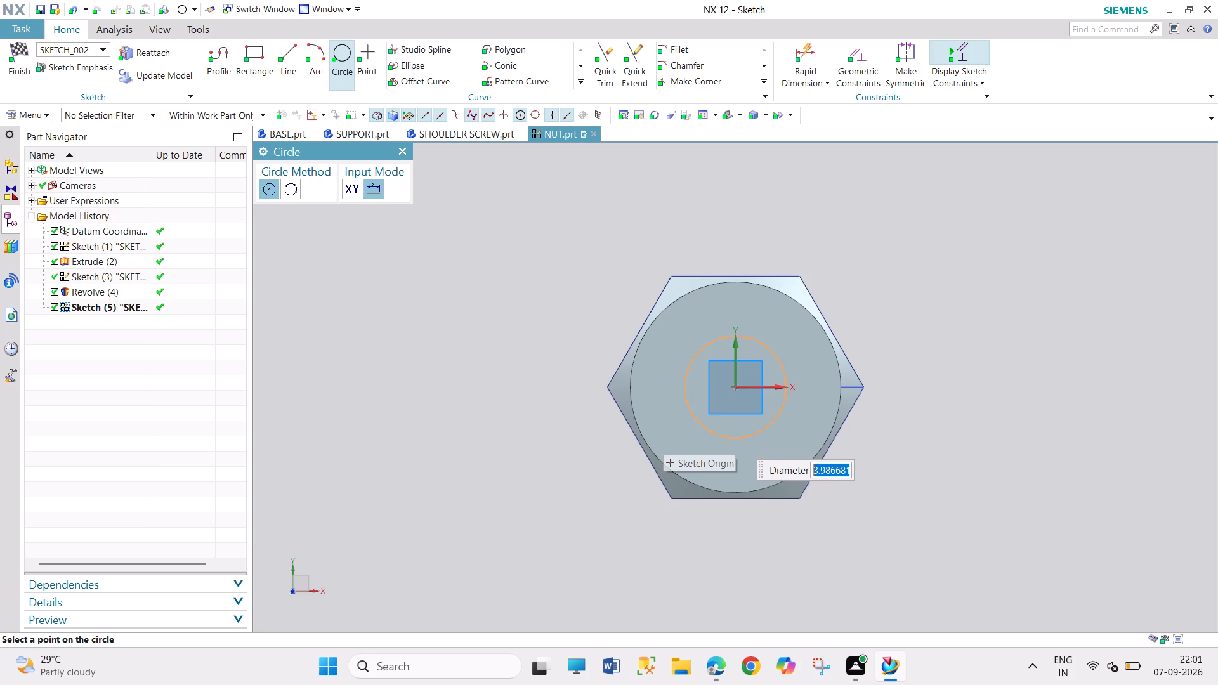
key("4")
key("Return")
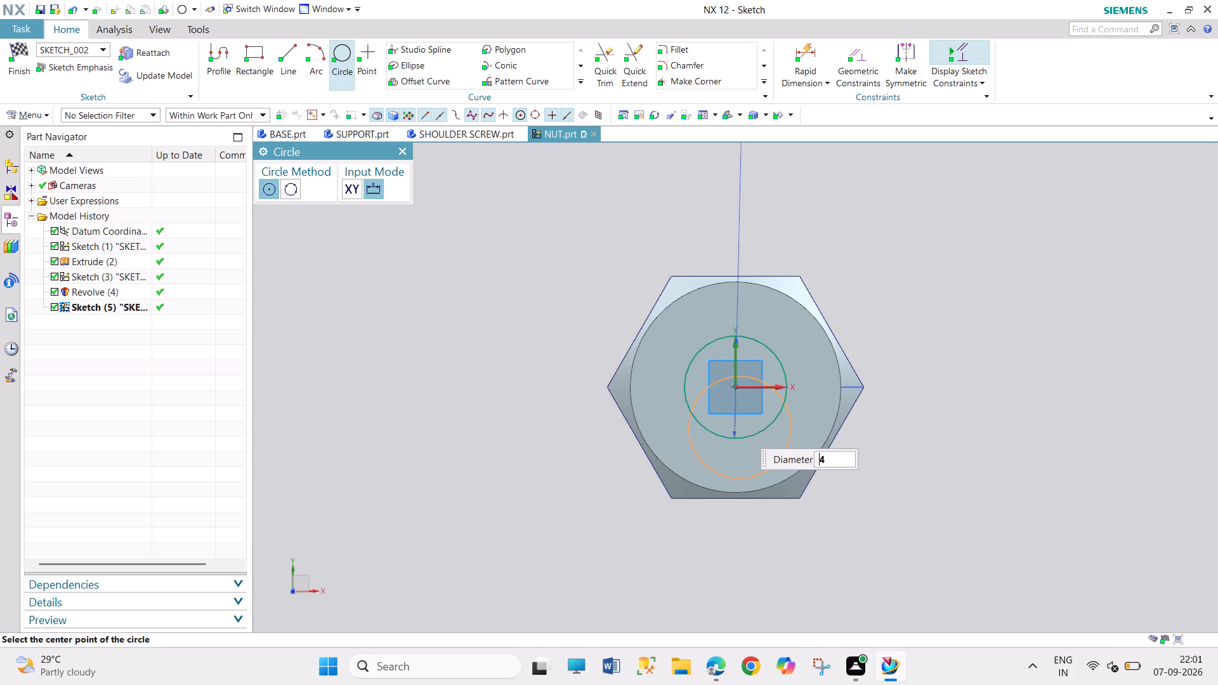
left_click(405, 153)
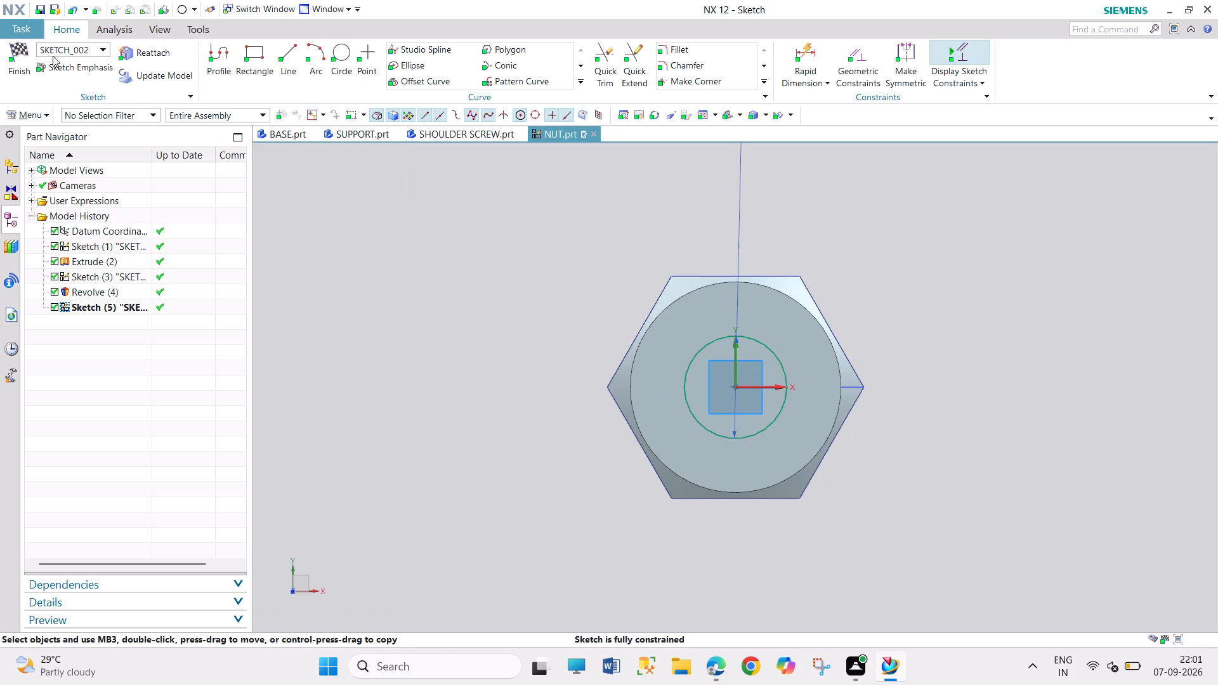
left_click(7, 65)
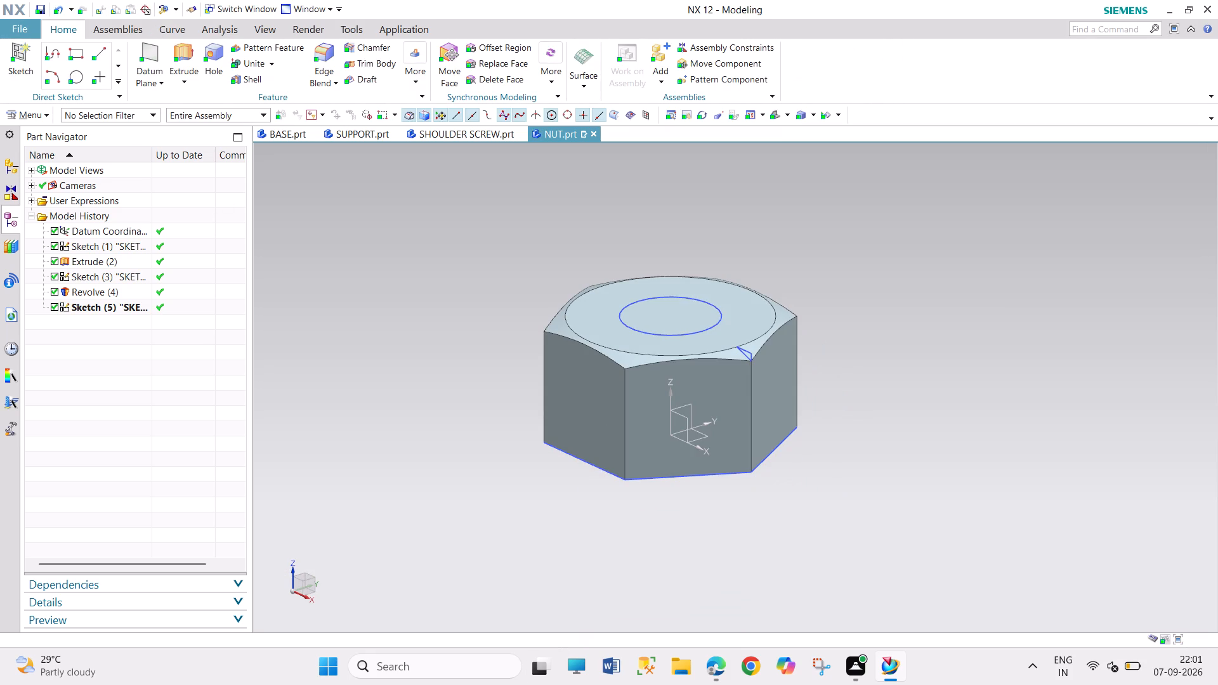
Extrude the circle sketch 5 mm in the reversed direction down into the nut, using Subtract to cut the central hole.
left_click(188, 56)
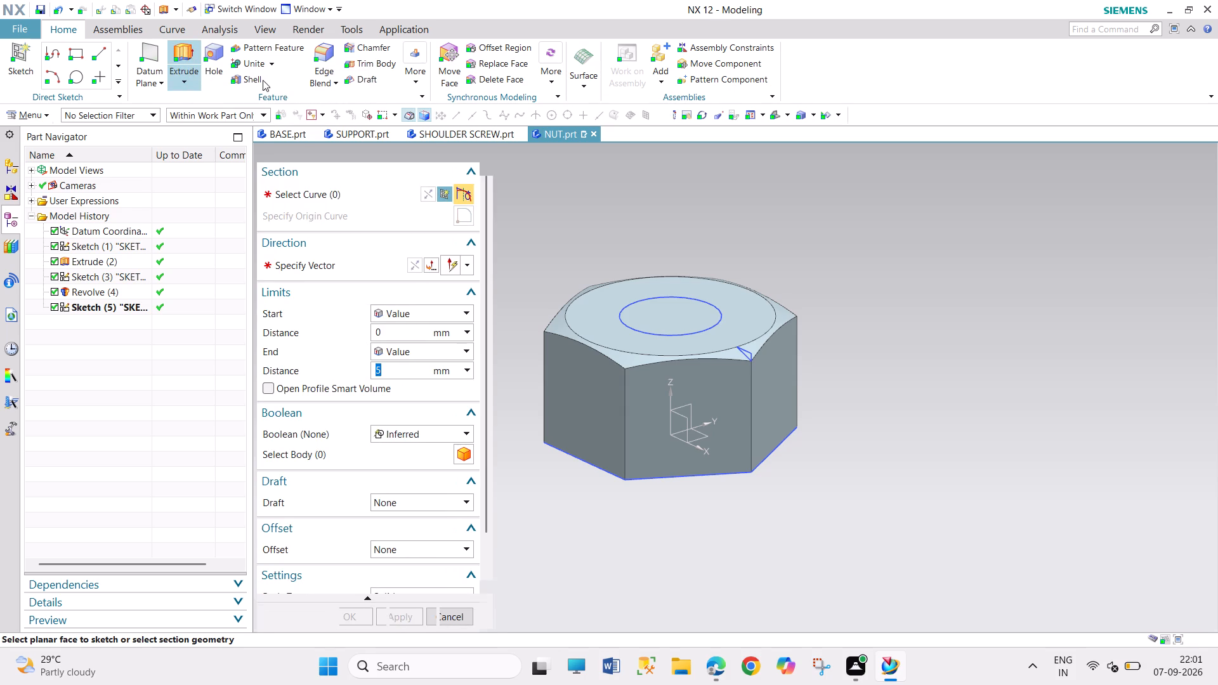
left_click(631, 328)
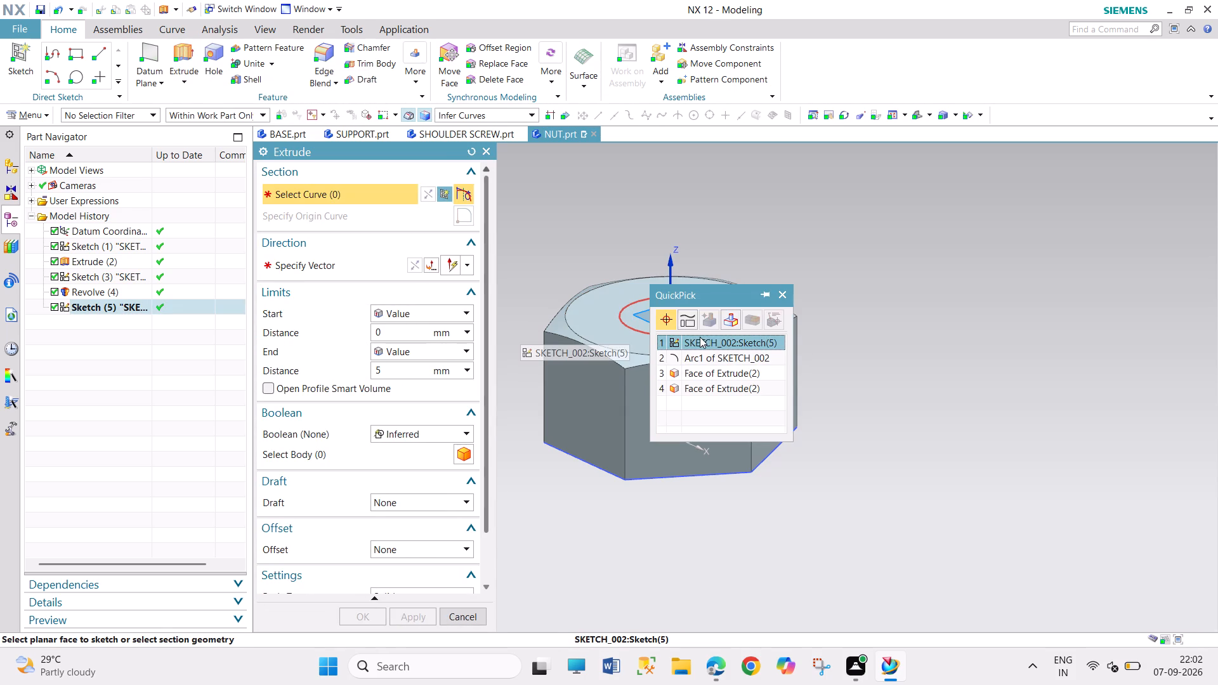
left_click(700, 337)
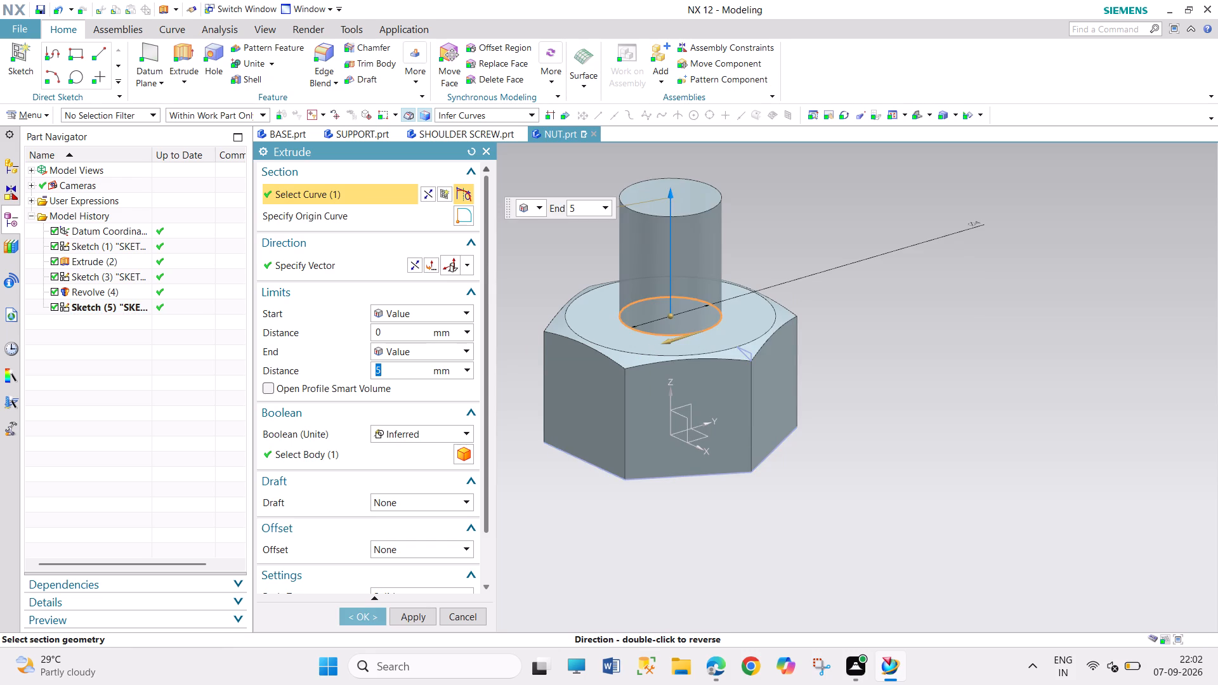
left_click(416, 259)
left_click(426, 497)
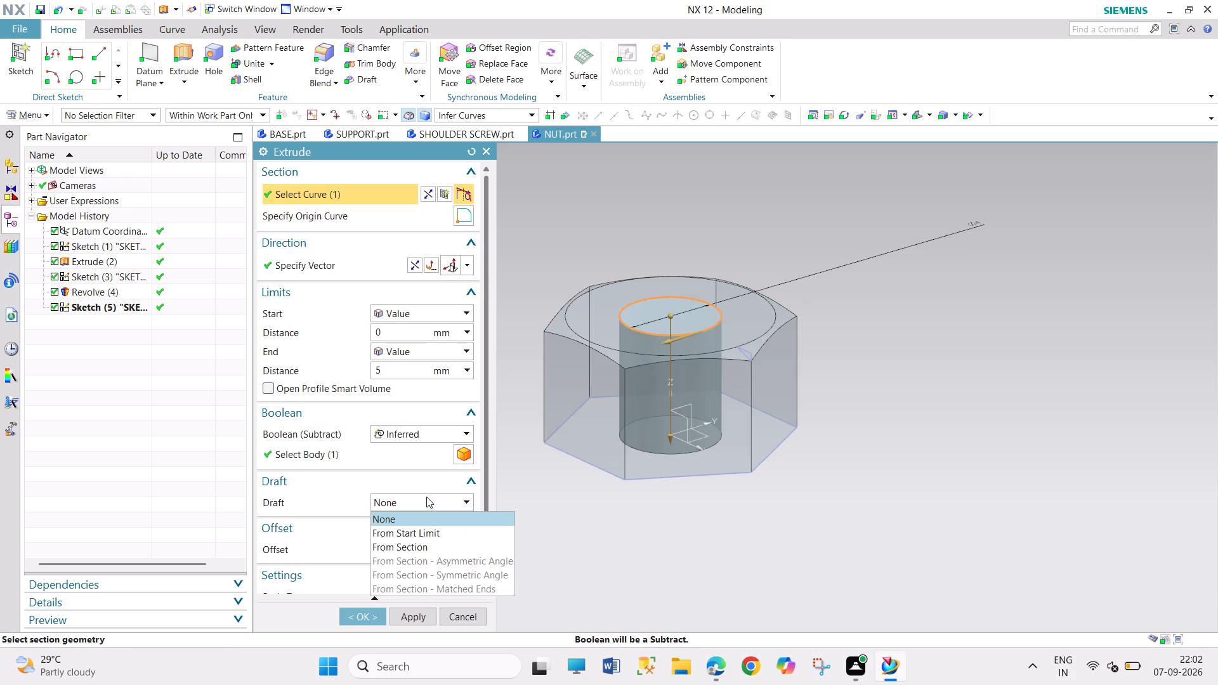
left_click(418, 440)
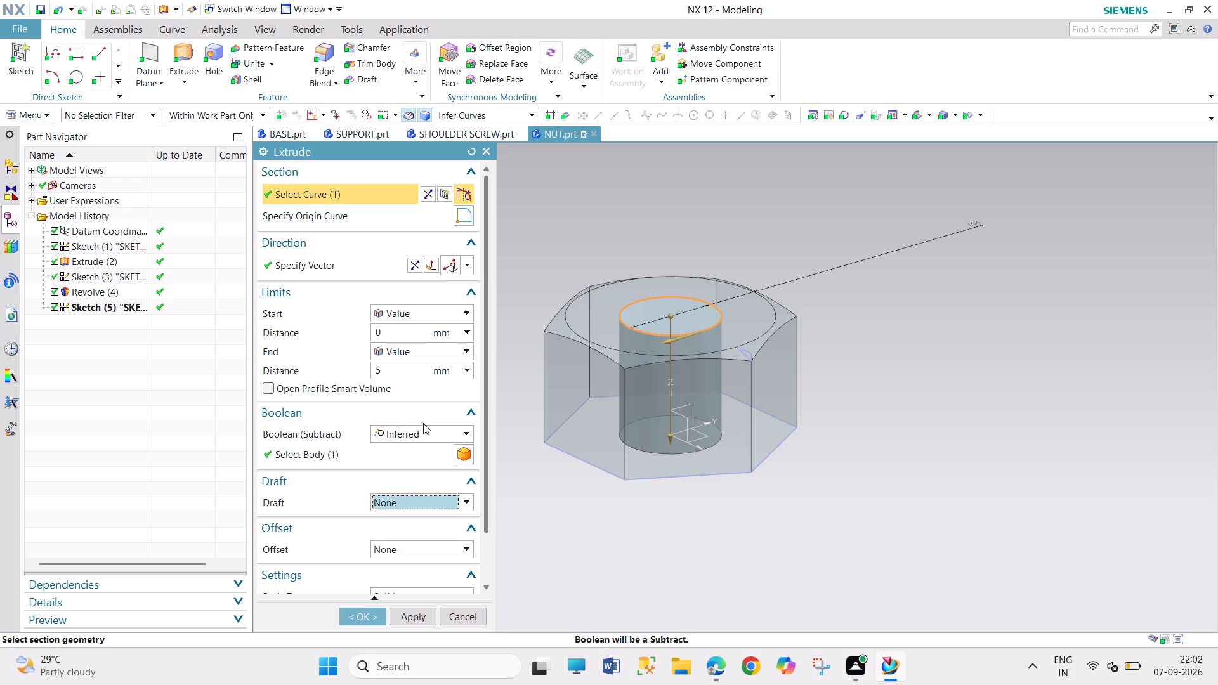
left_click(427, 430)
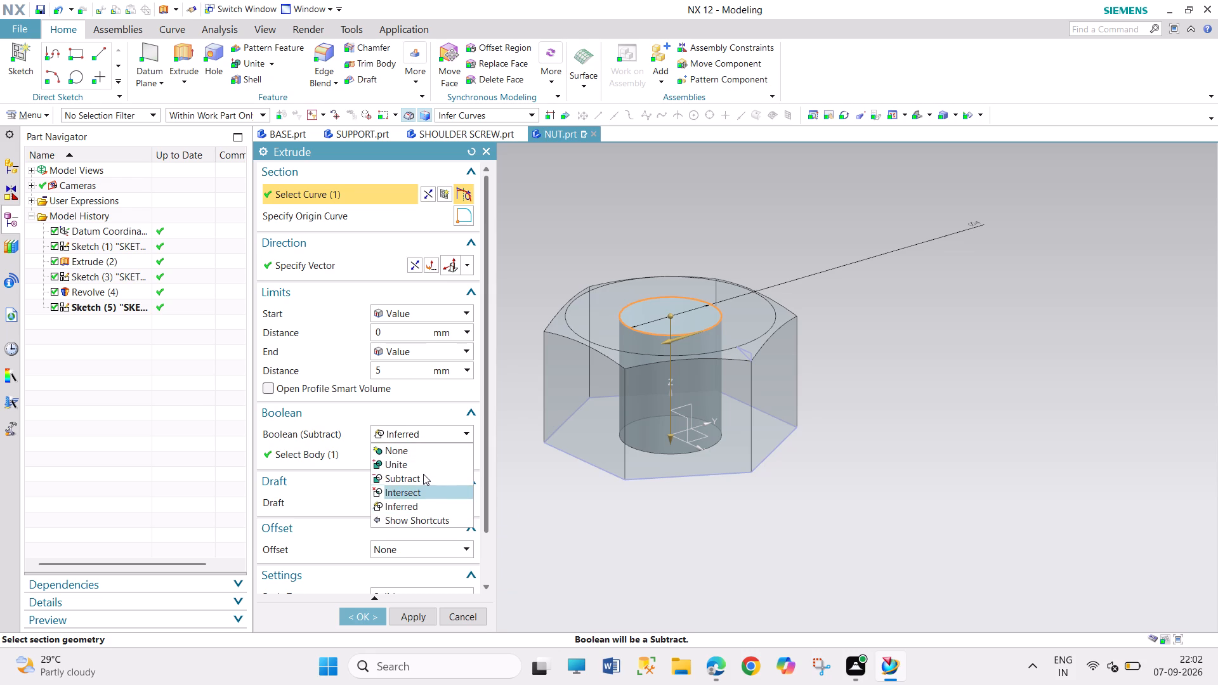
left_click(423, 474)
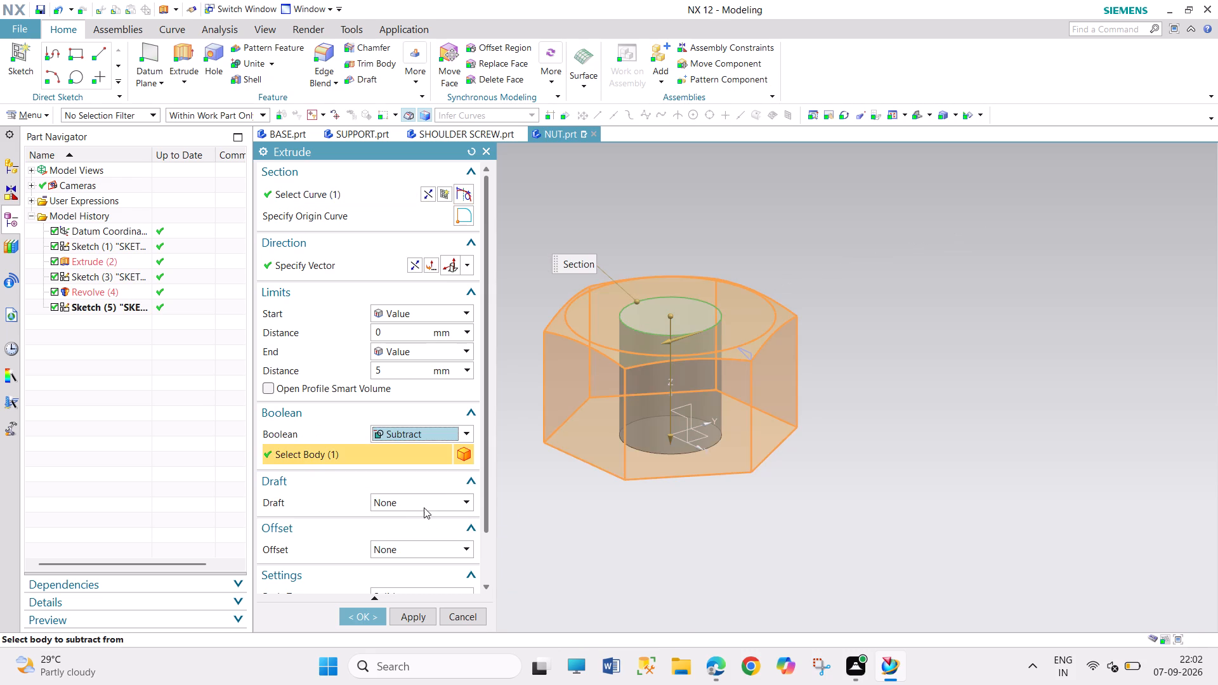
left_click(362, 611)
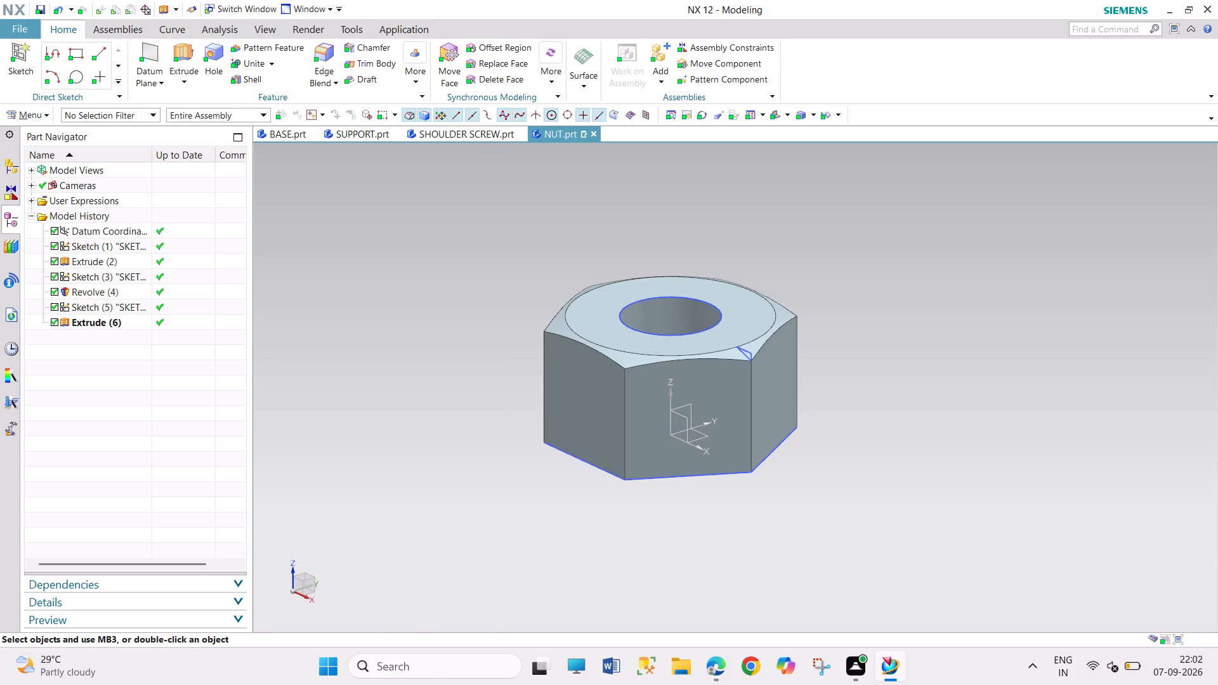
Check the hole from below and above the nut, and save the NUT part.
middle_click_drag(550, 556, 548, 480)
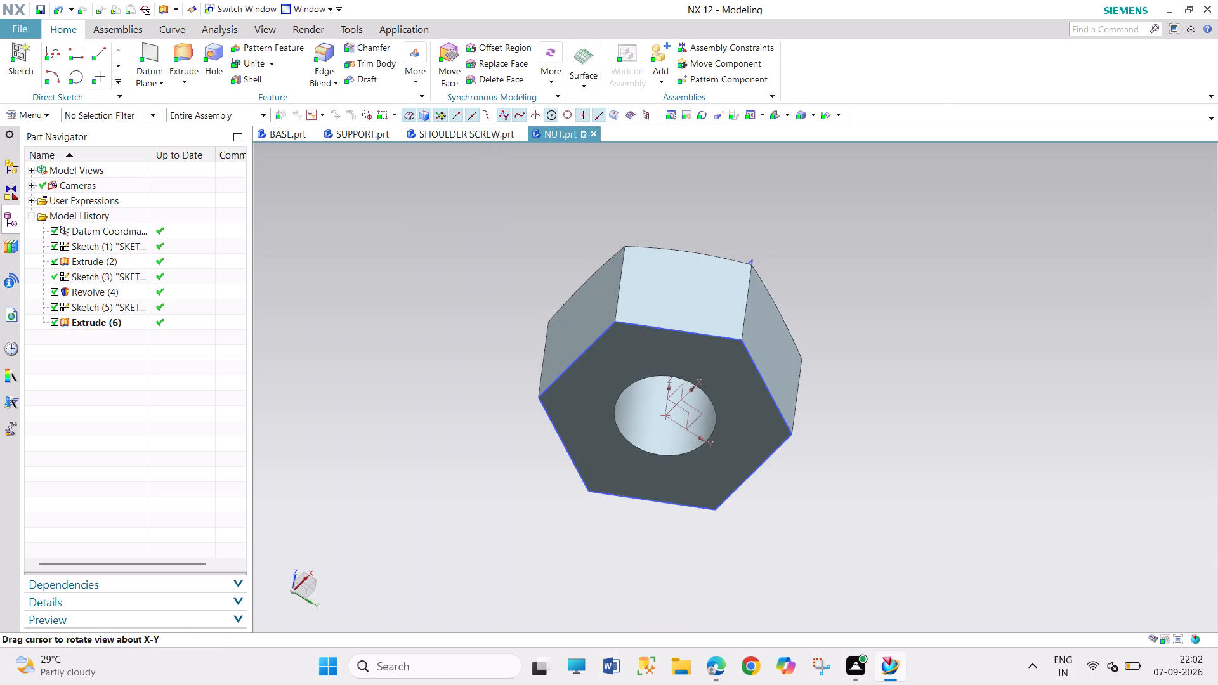
middle_click_drag(442, 426, 442, 554)
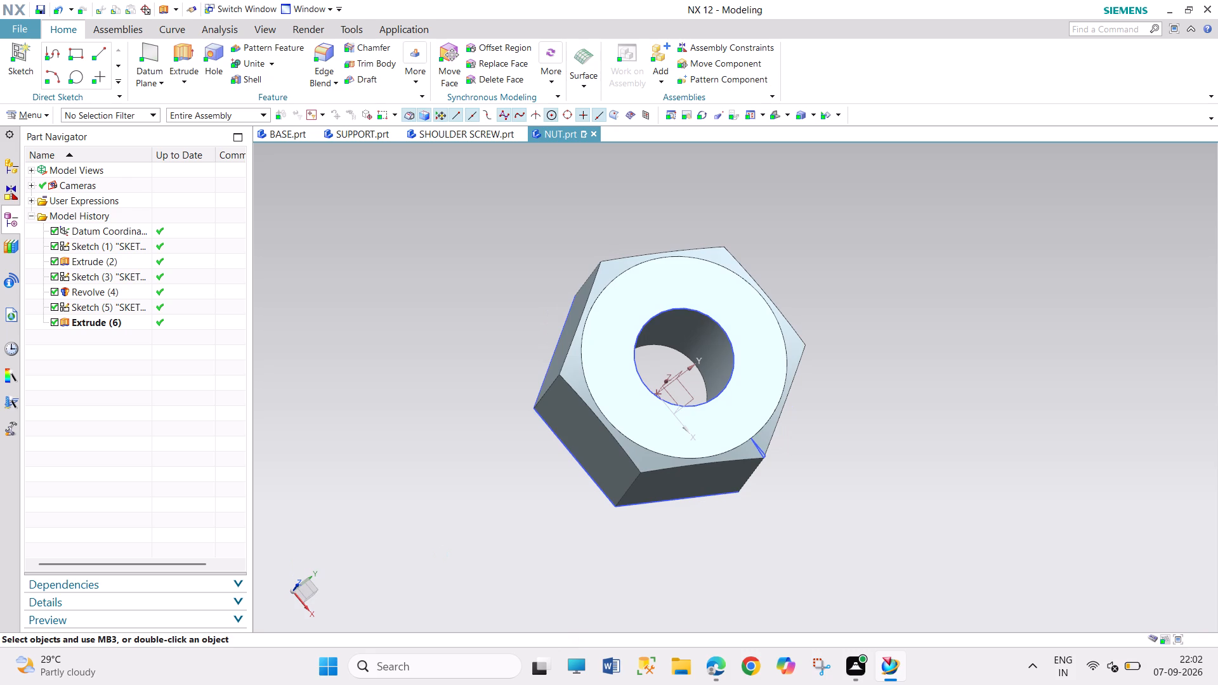
key("ctrl+s")
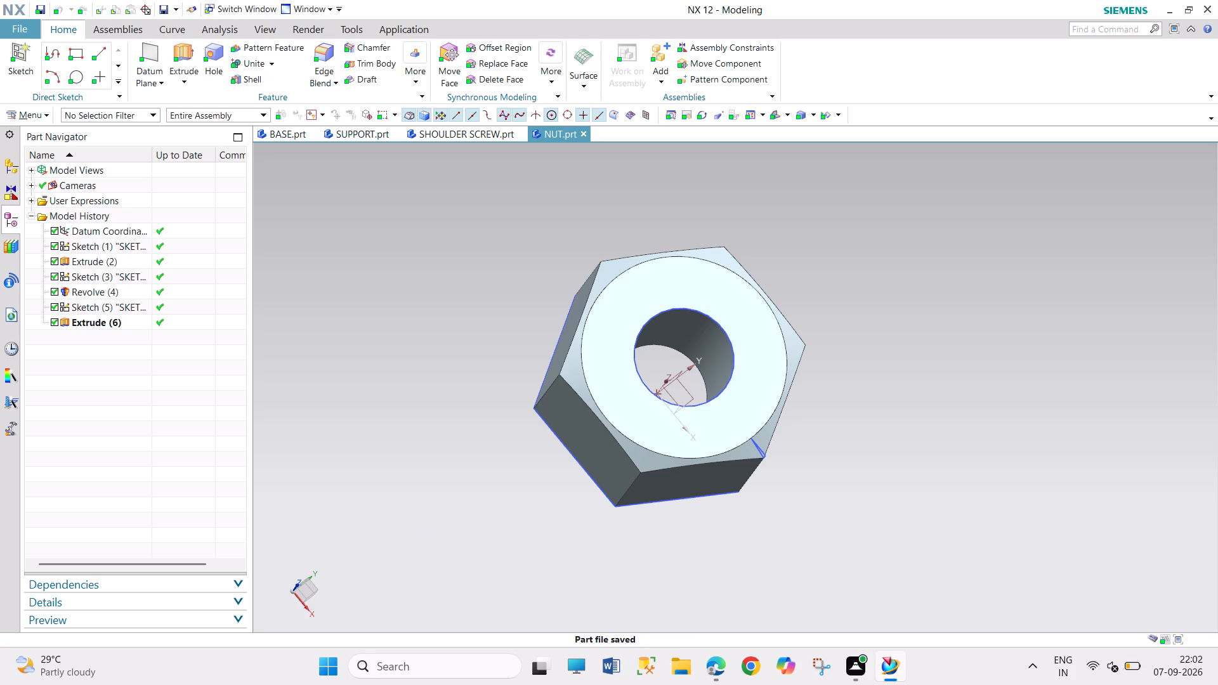
Create a new millimetre Model part named BUSH in the ASSEMBLY WHEEL SUPPORT folder.
key("ctrl+n")
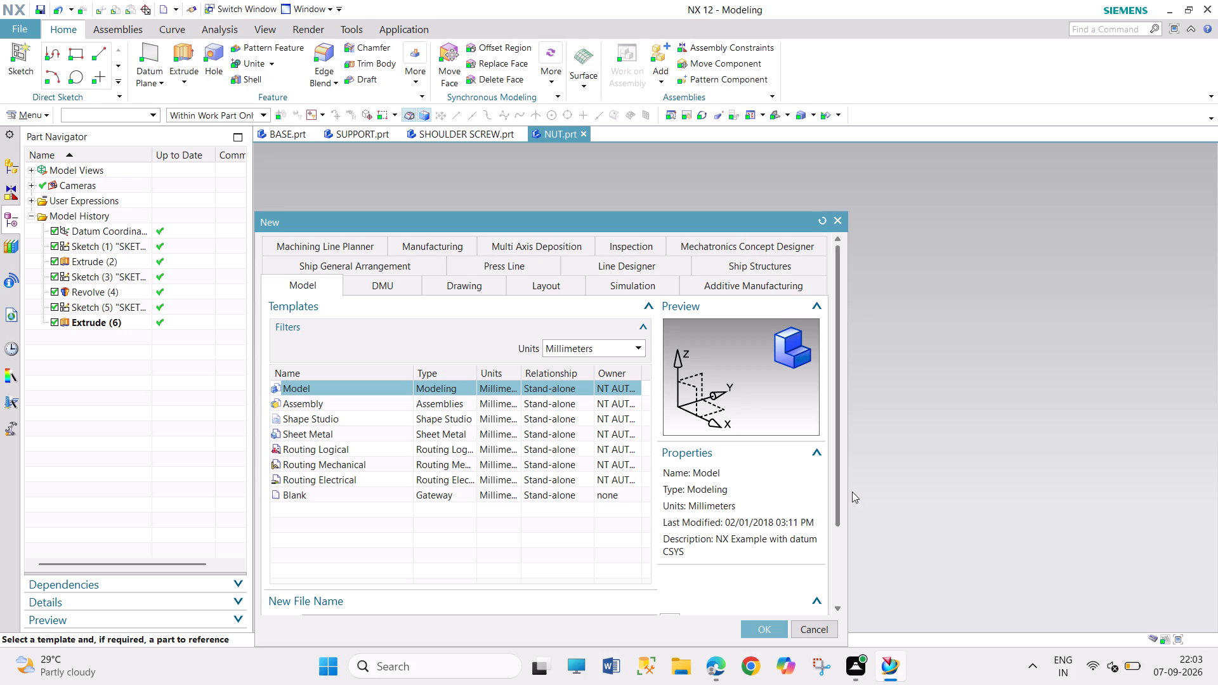
scroll(662, 534, "down", 4)
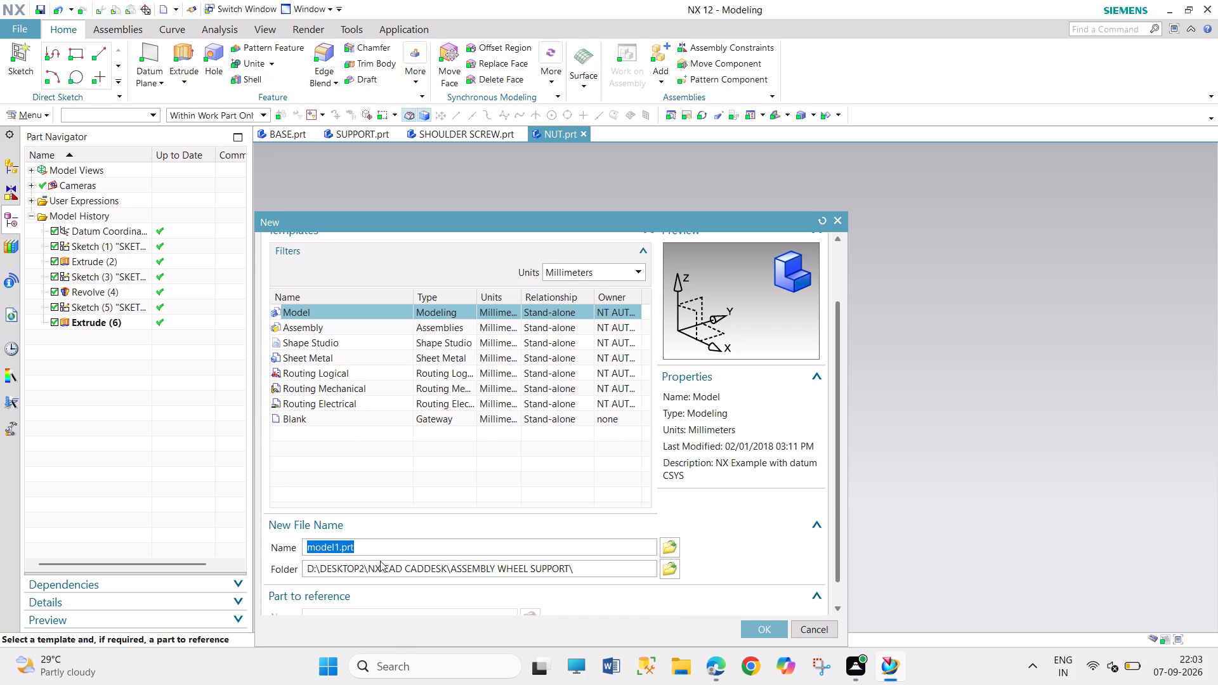
type("BU")
key("s")
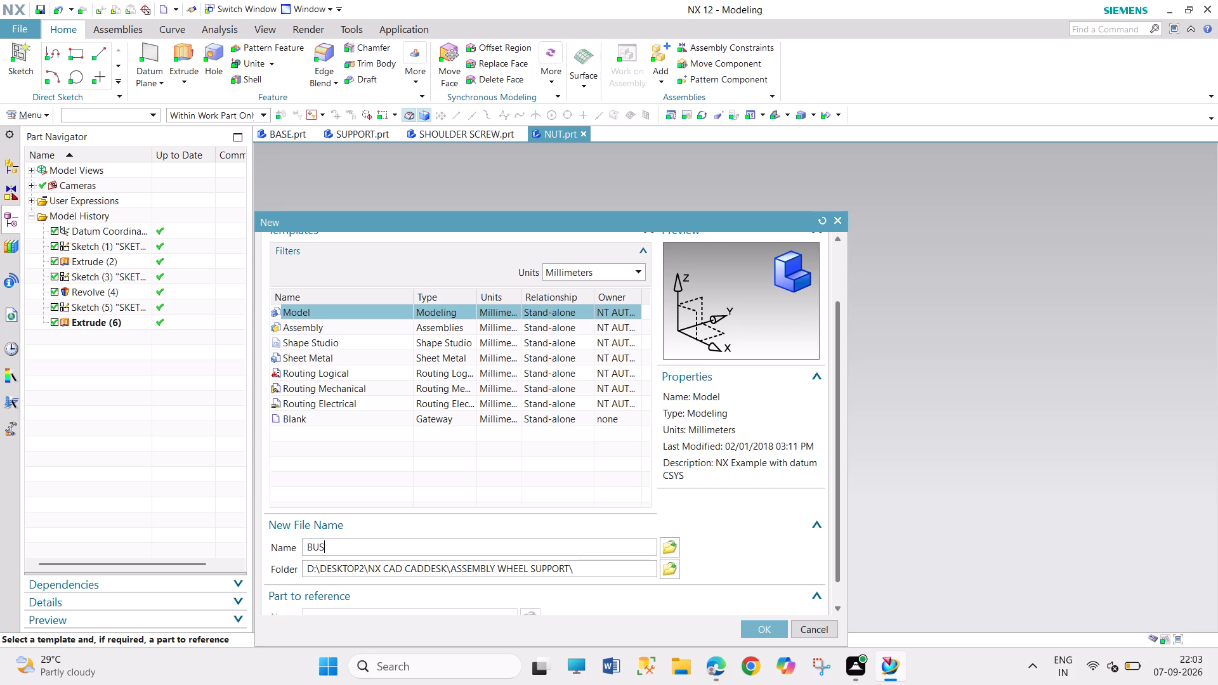
key("h")
left_click(776, 627)
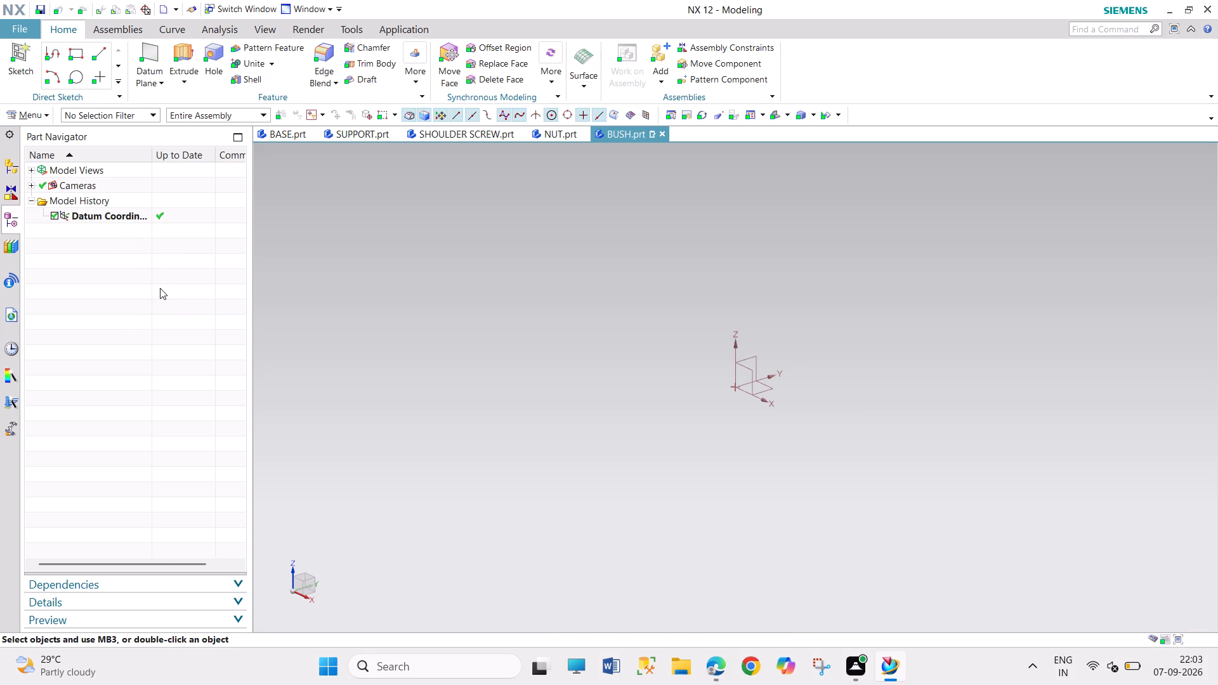
Sketch two concentric circles of 10 mm and 6.25 mm diameter at the origin of the XY plane, and finish the sketch.
left_click(32, 112)
left_click(55, 175)
left_click(145, 190)
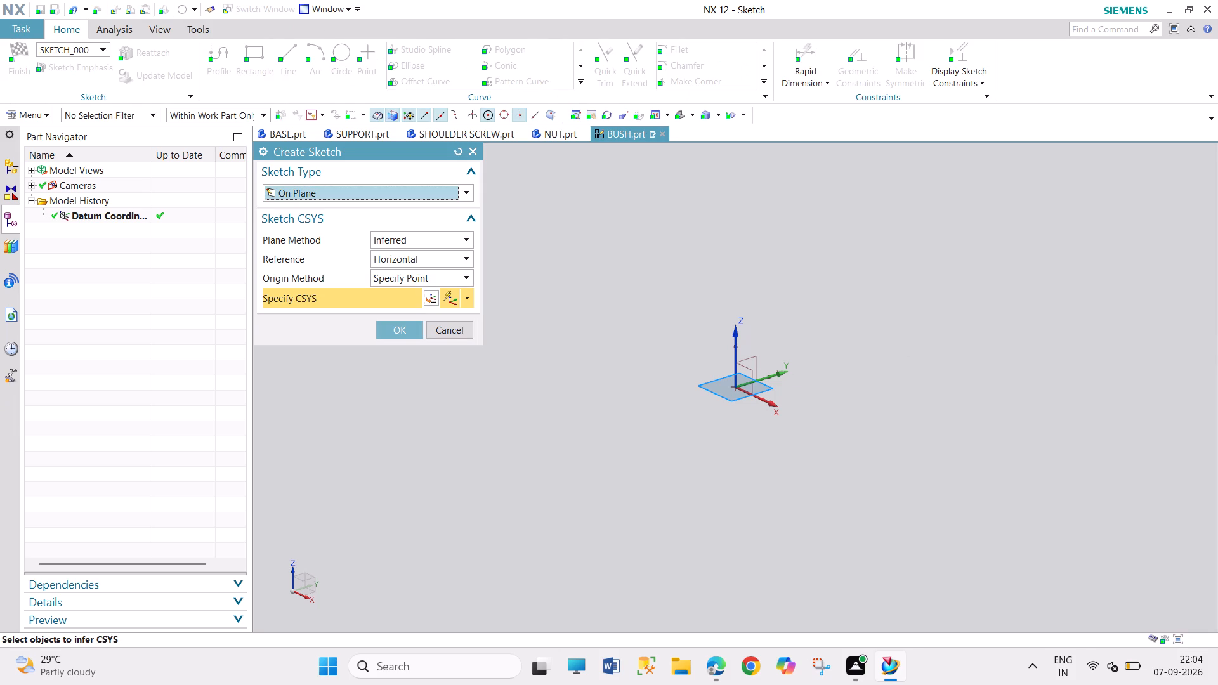
left_click(398, 334)
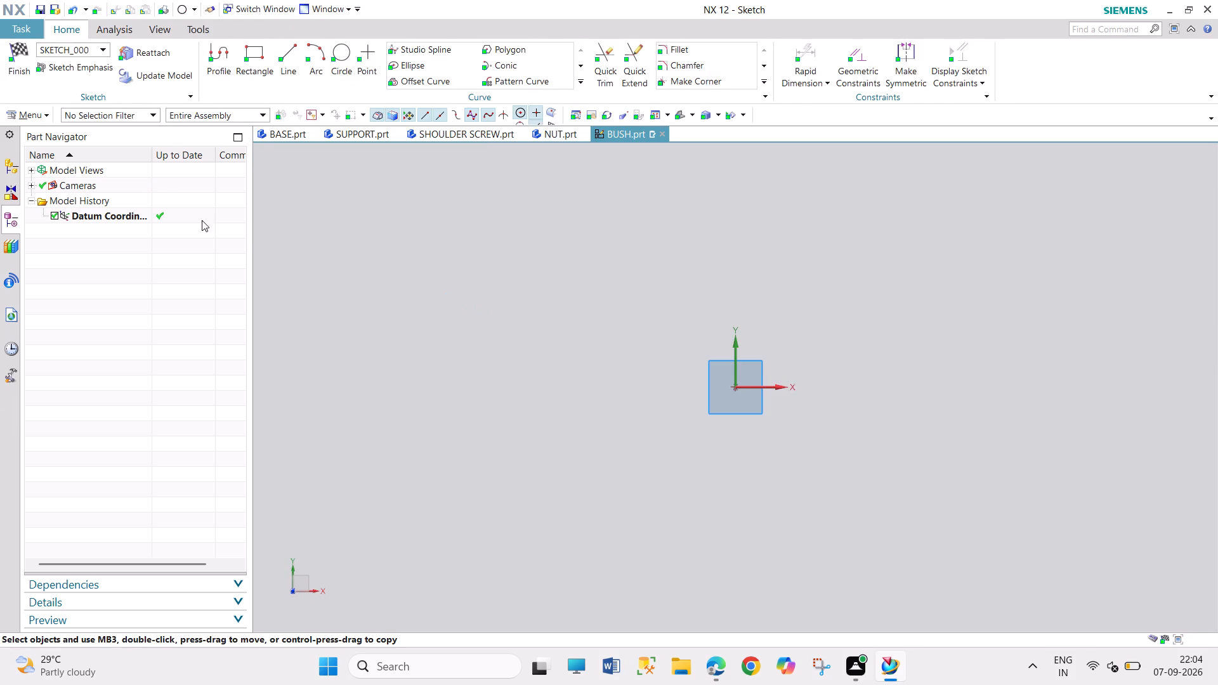
left_click(348, 67)
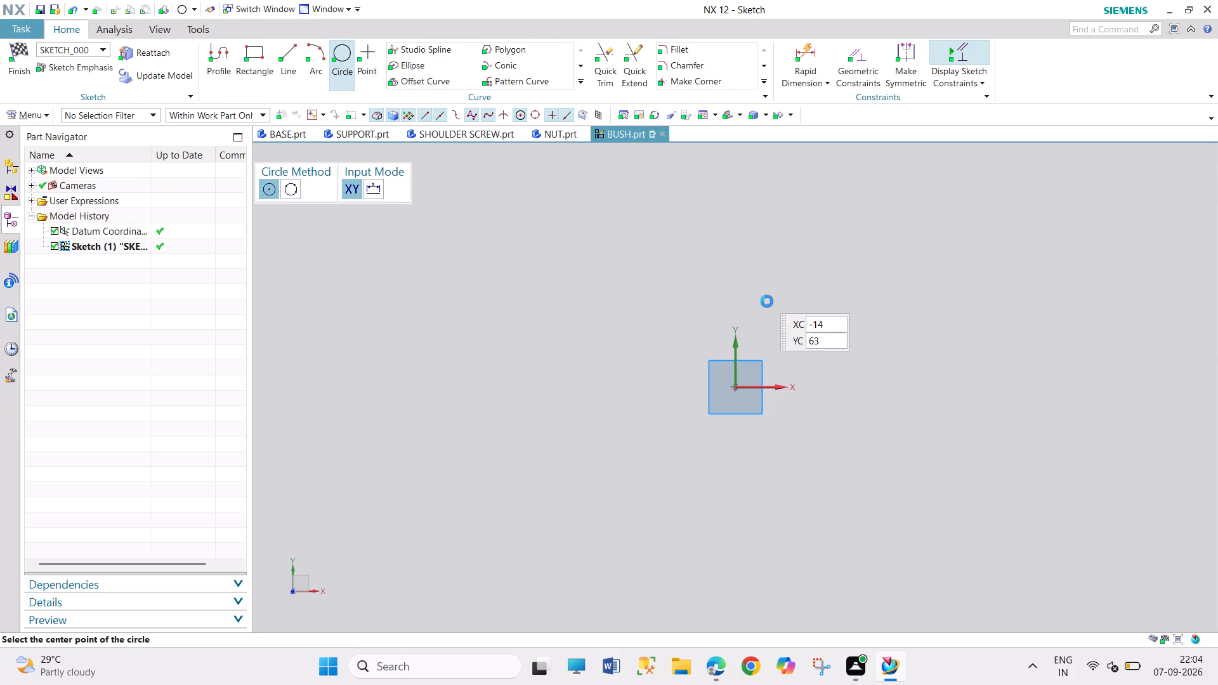
left_click(738, 386)
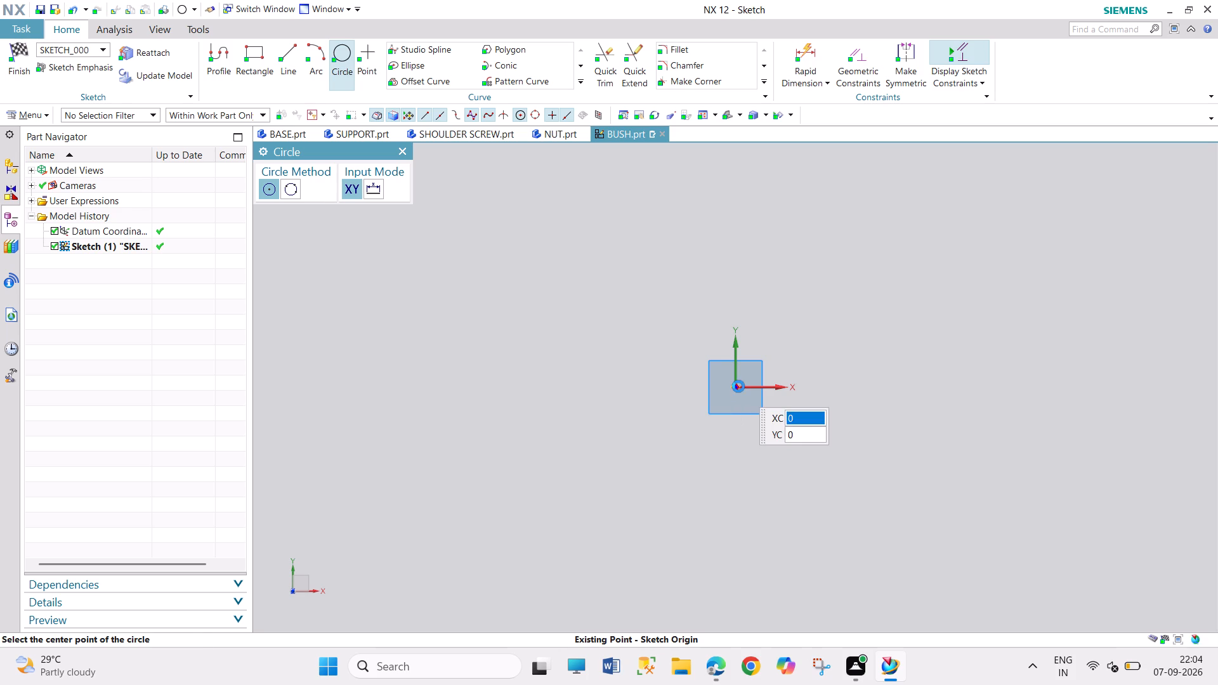
left_click(799, 395)
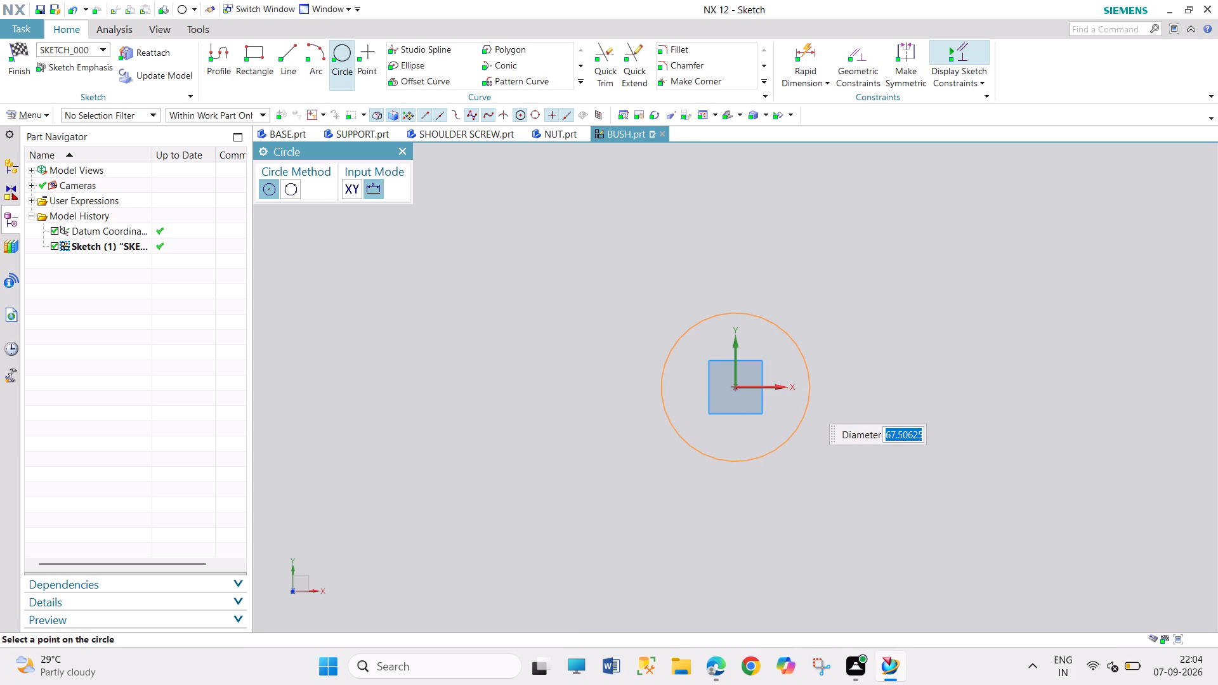
type("10")
key("Return")
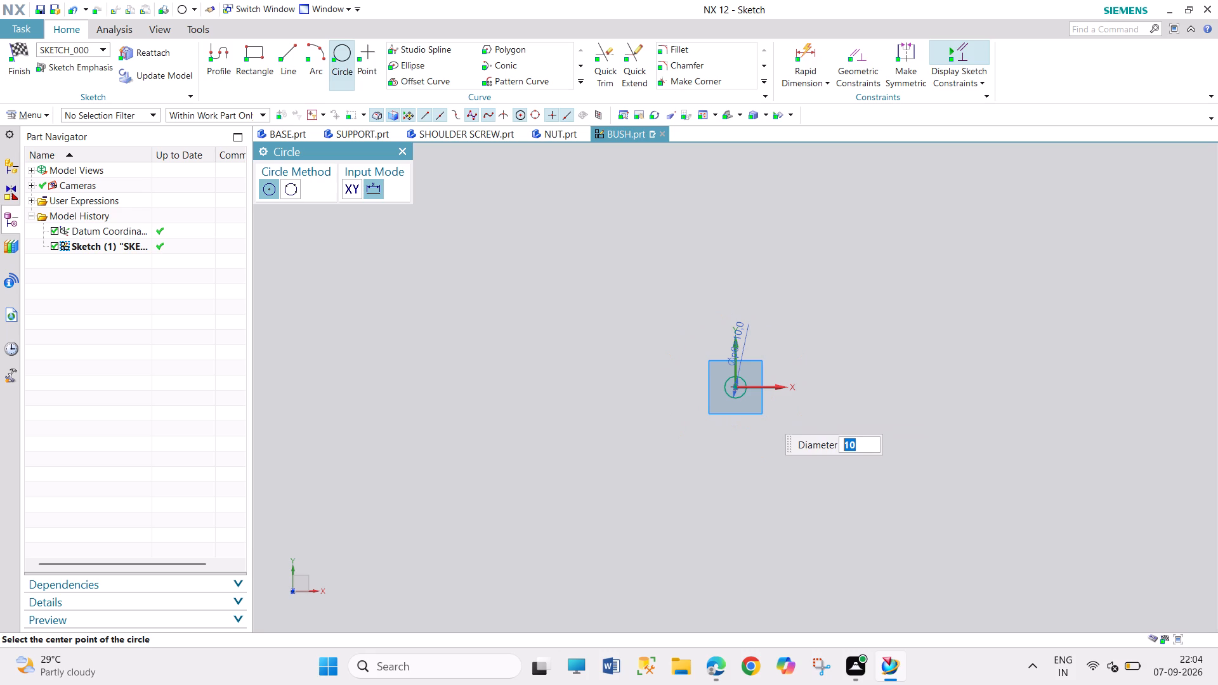
type("6.25")
key("Return")
scroll(752, 395, "up", 2)
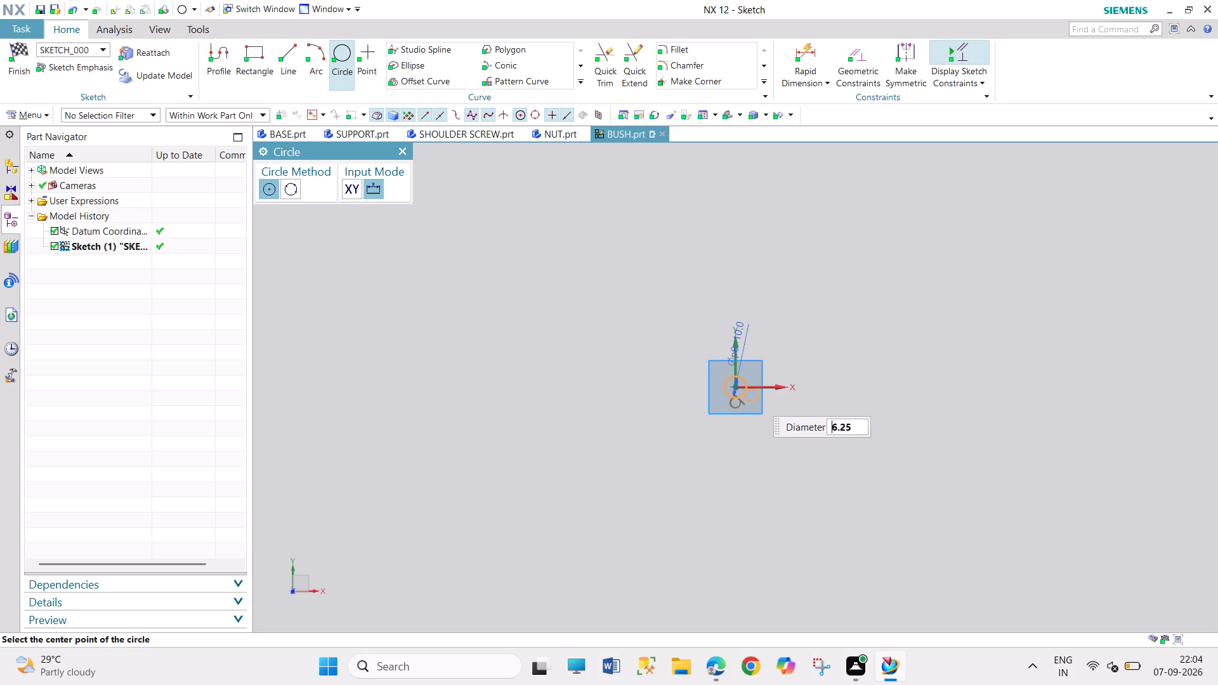
scroll(752, 395, "up", 5)
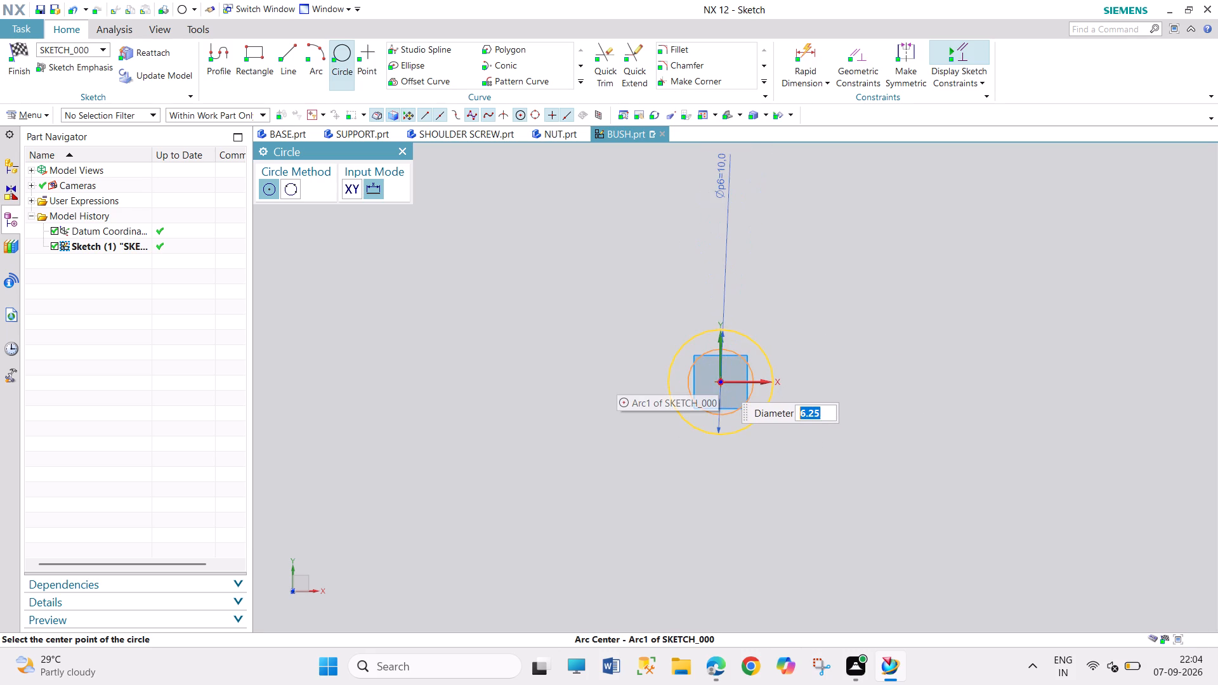
left_click(721, 381)
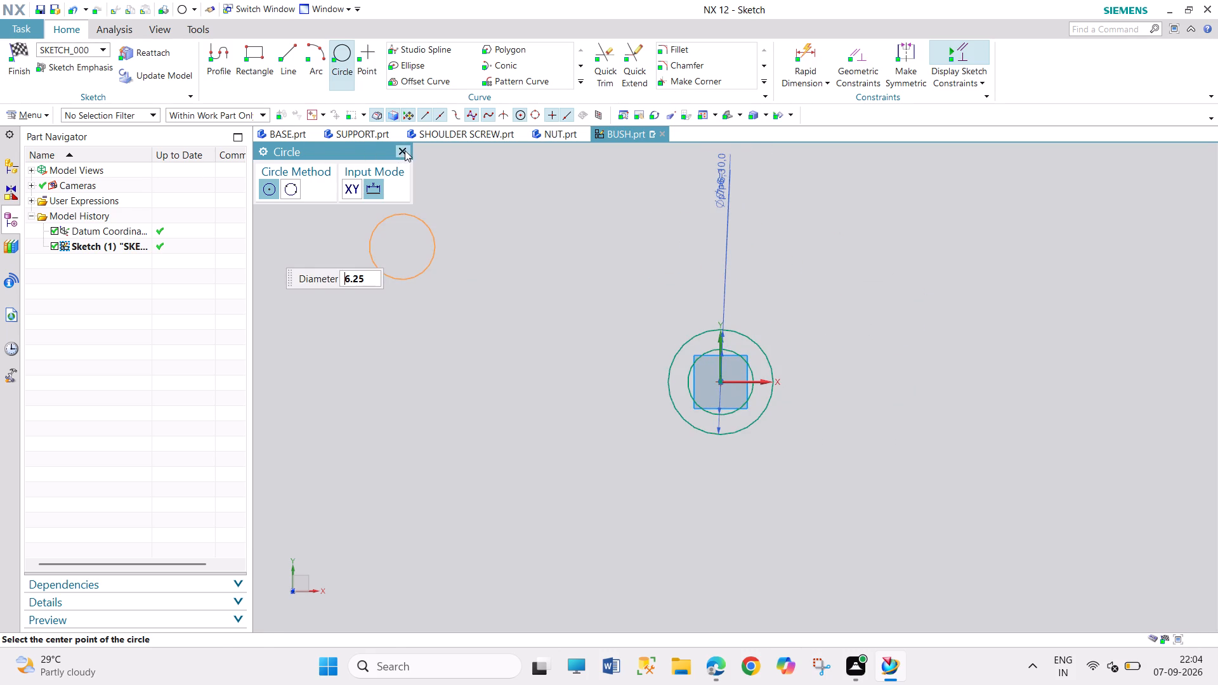
left_click(405, 150)
left_click(21, 62)
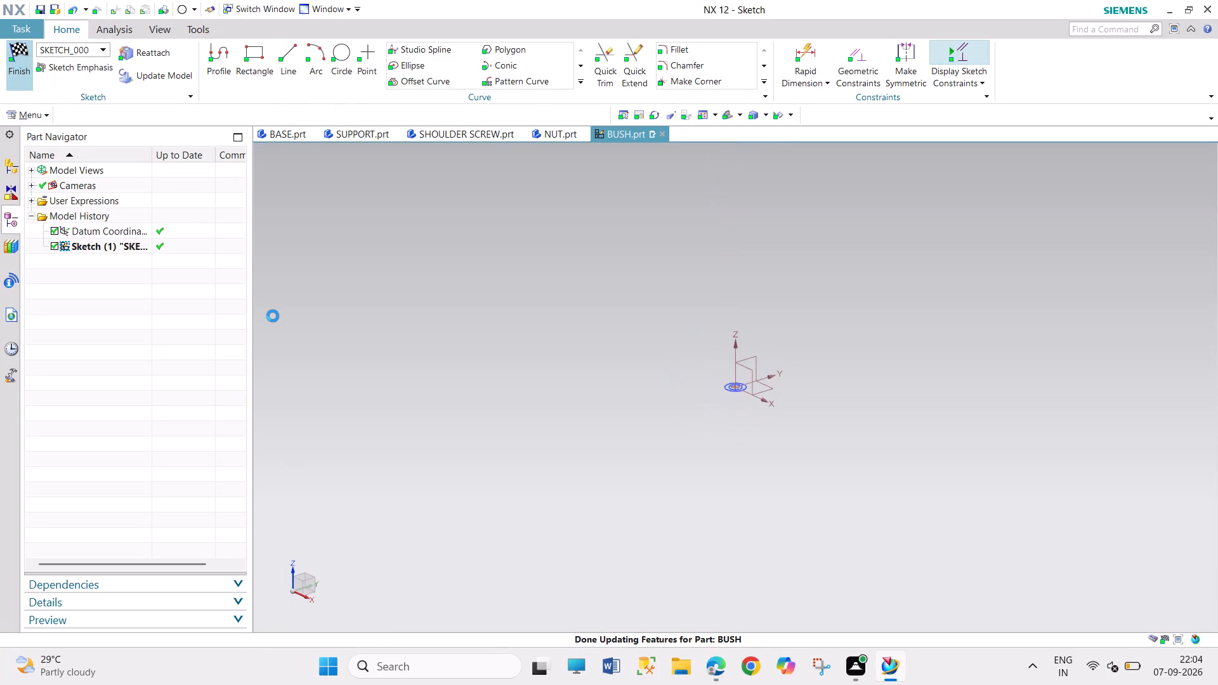
Extrude both circles 5 mm upward as the hollow bush body, and save the BUSH part.
scroll(737, 387, "up", 4)
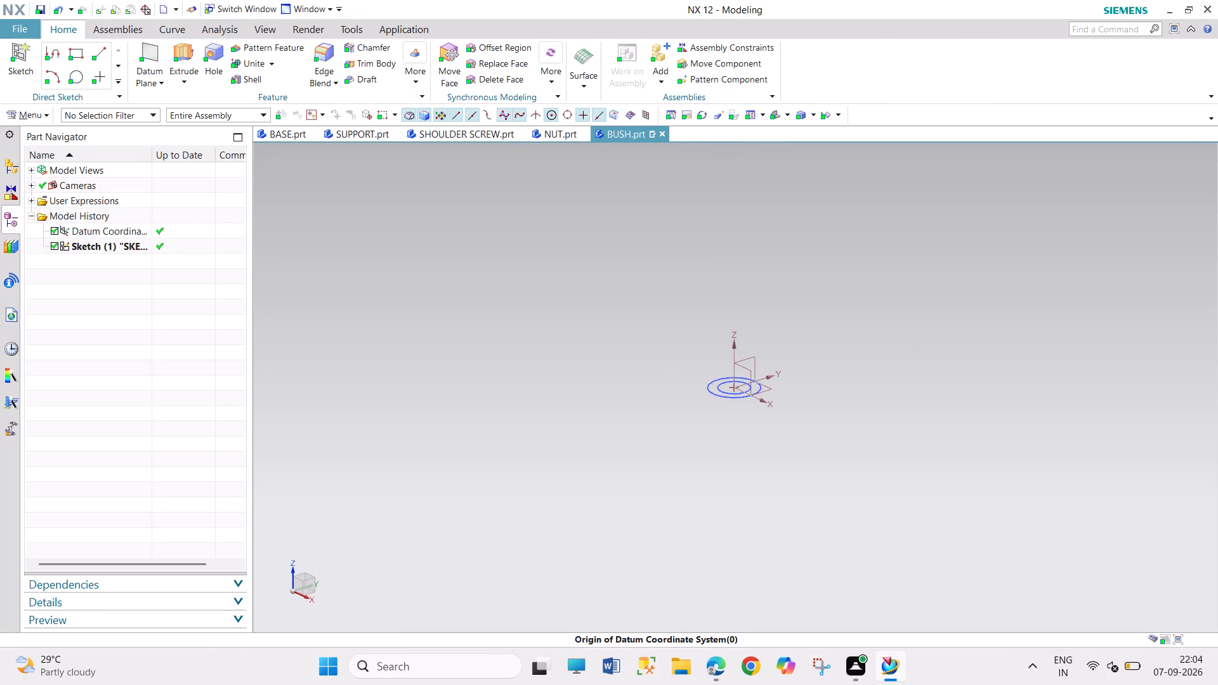
scroll(806, 392, "up", 4)
left_click(190, 57)
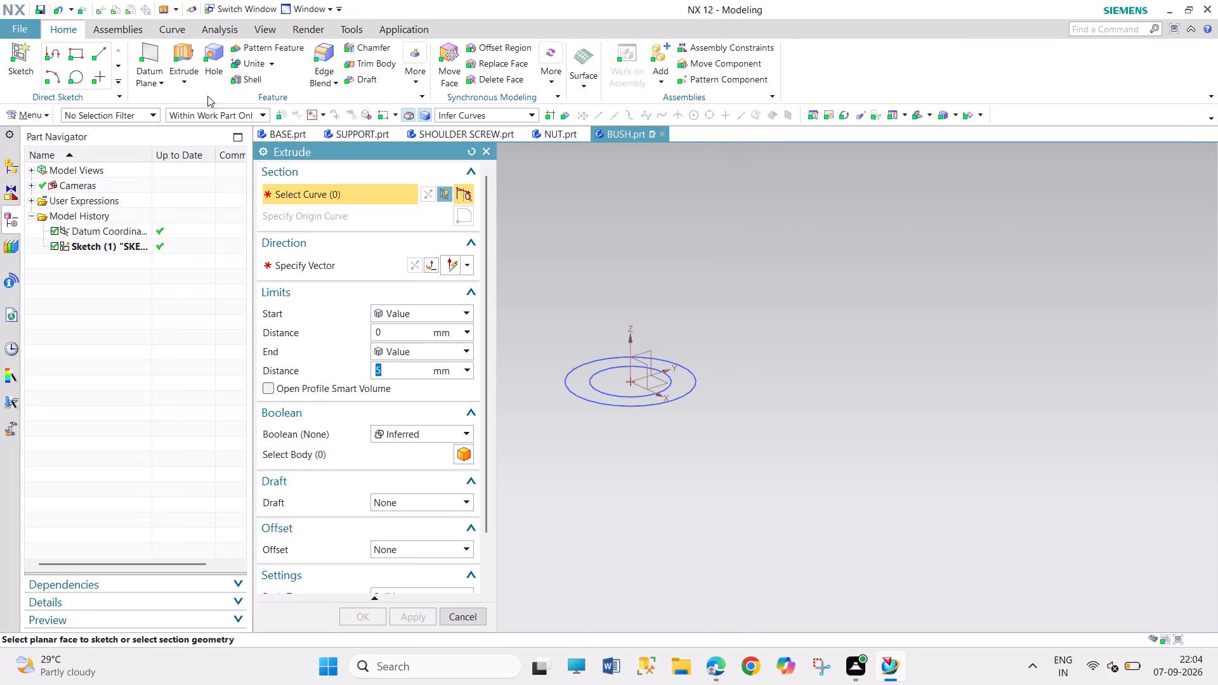
left_click(693, 394)
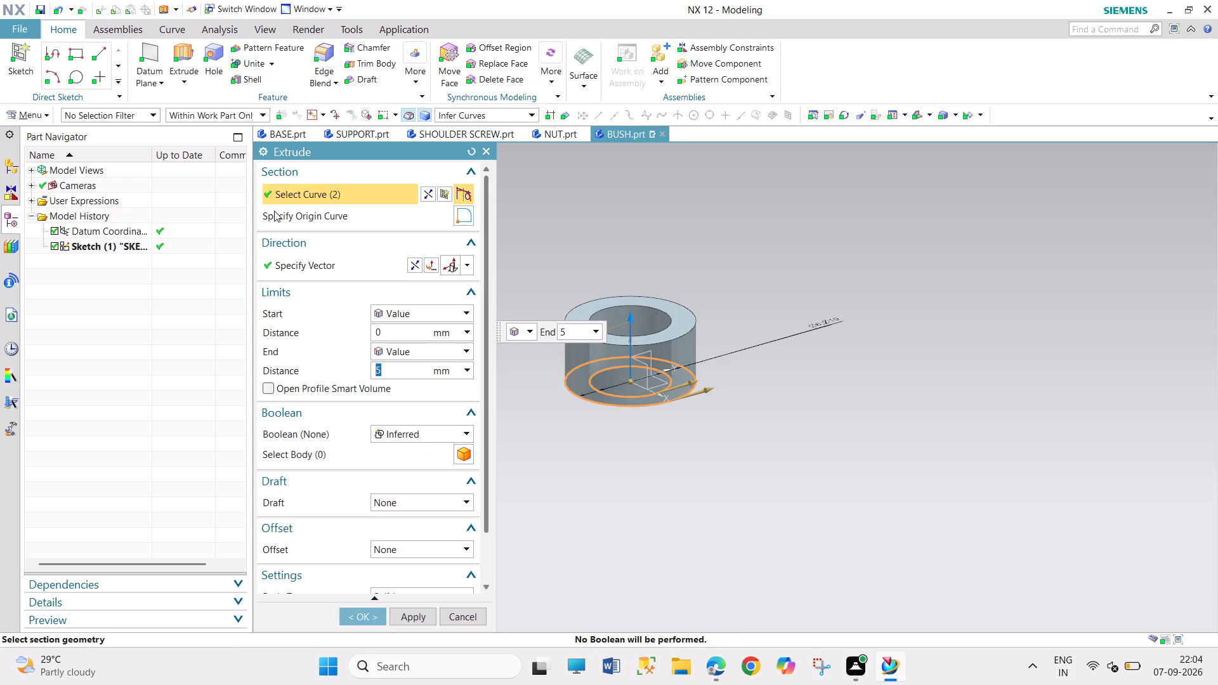
left_click(373, 612)
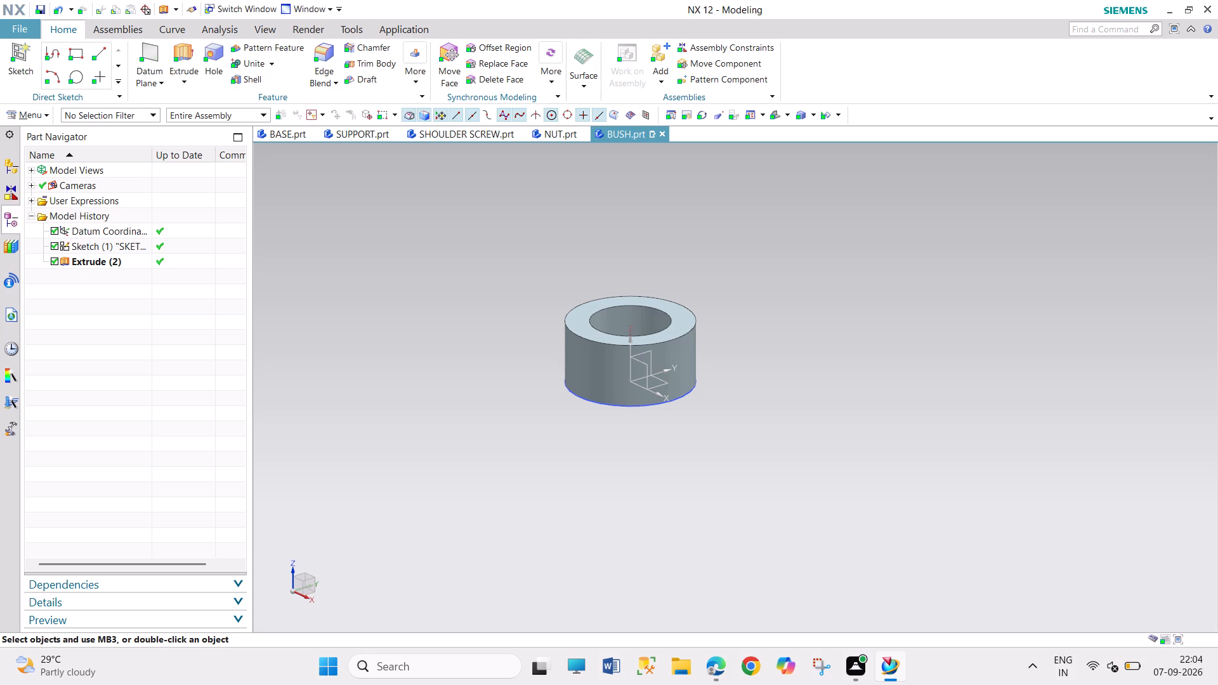
key("ctrl+s")
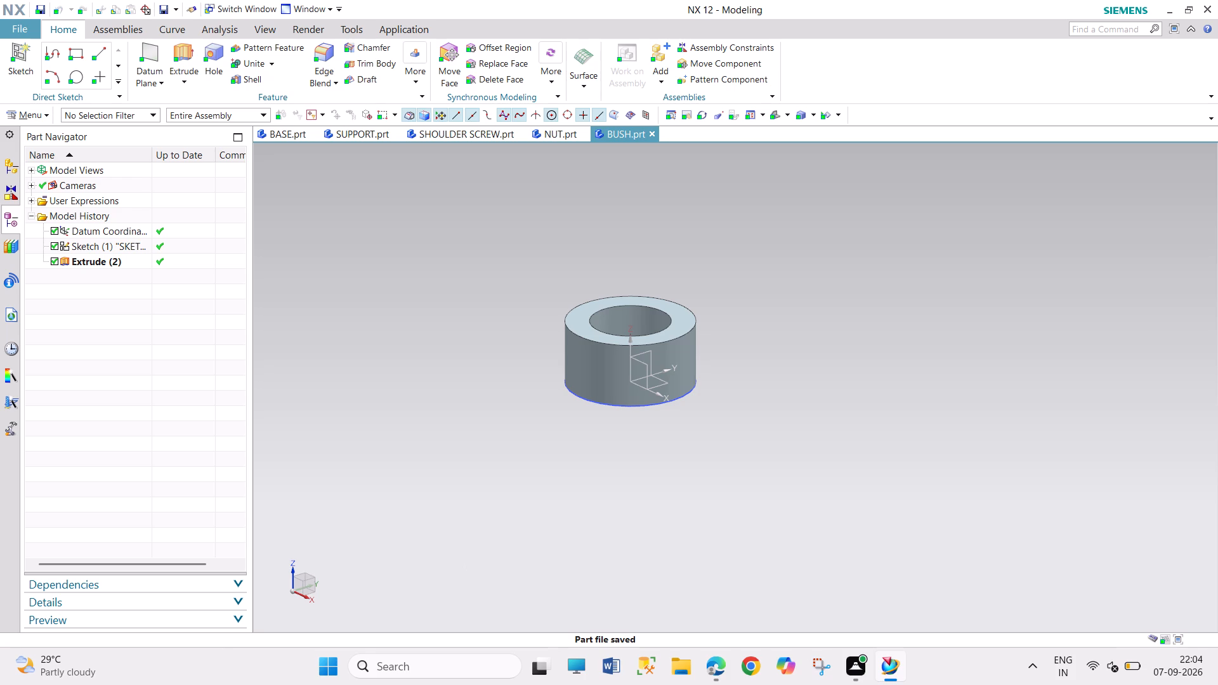
Create a new millimetre Model part named WASHER in the ASSEMBLY WHEEL SUPPORT folder.
key("ctrl+n")
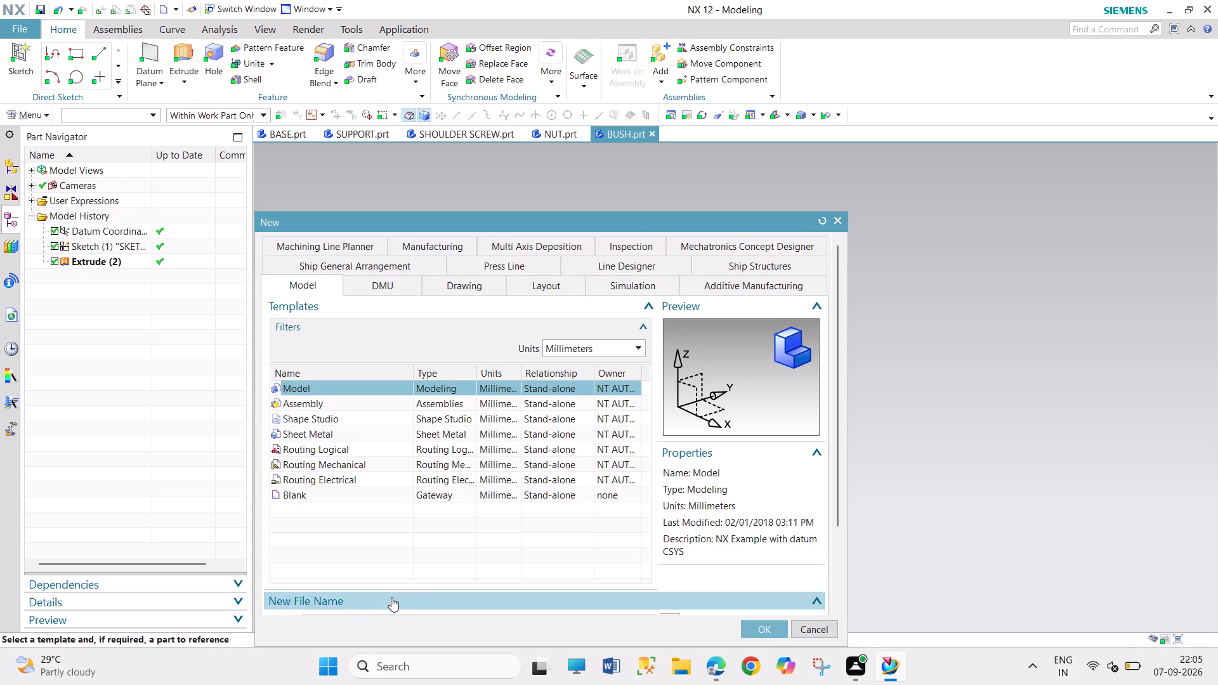
scroll(447, 533, "down", 3)
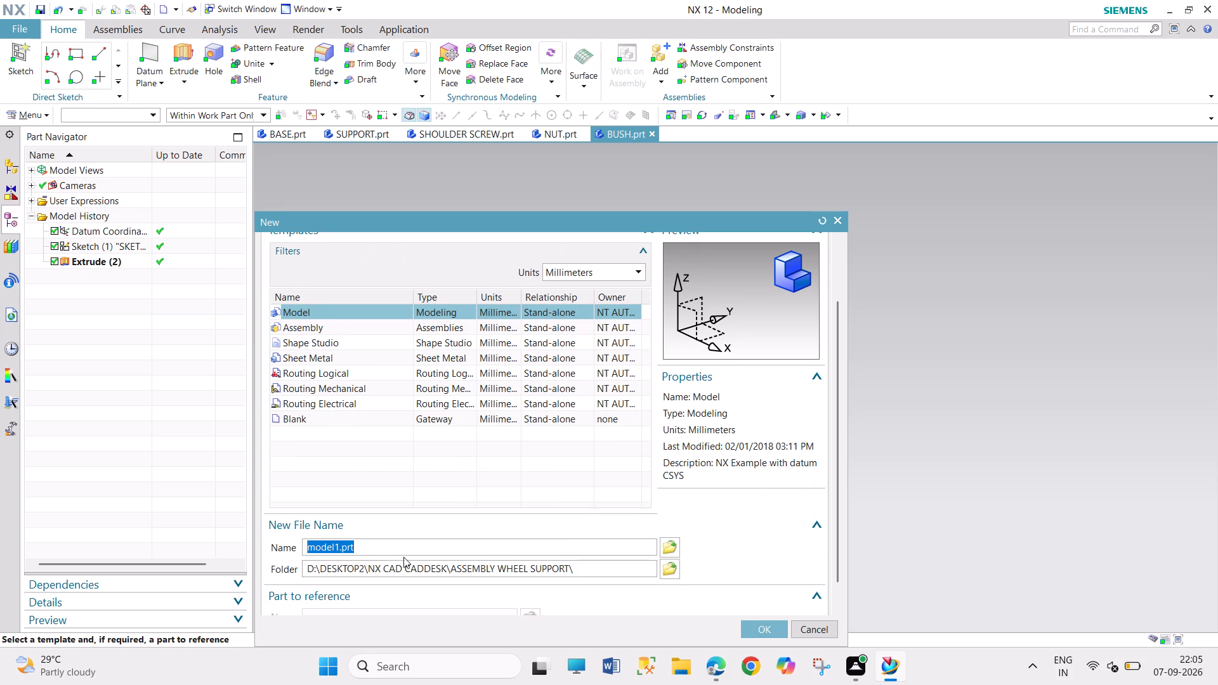
key("w")
type("AS")
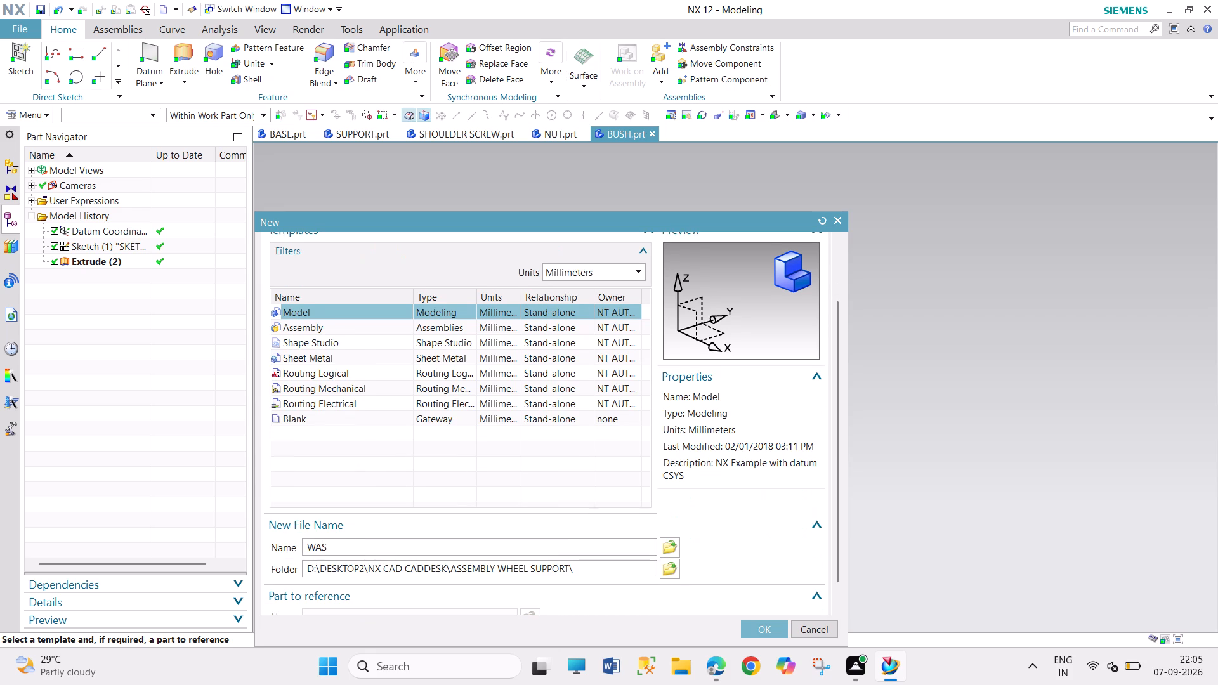
type("HER")
key("Return")
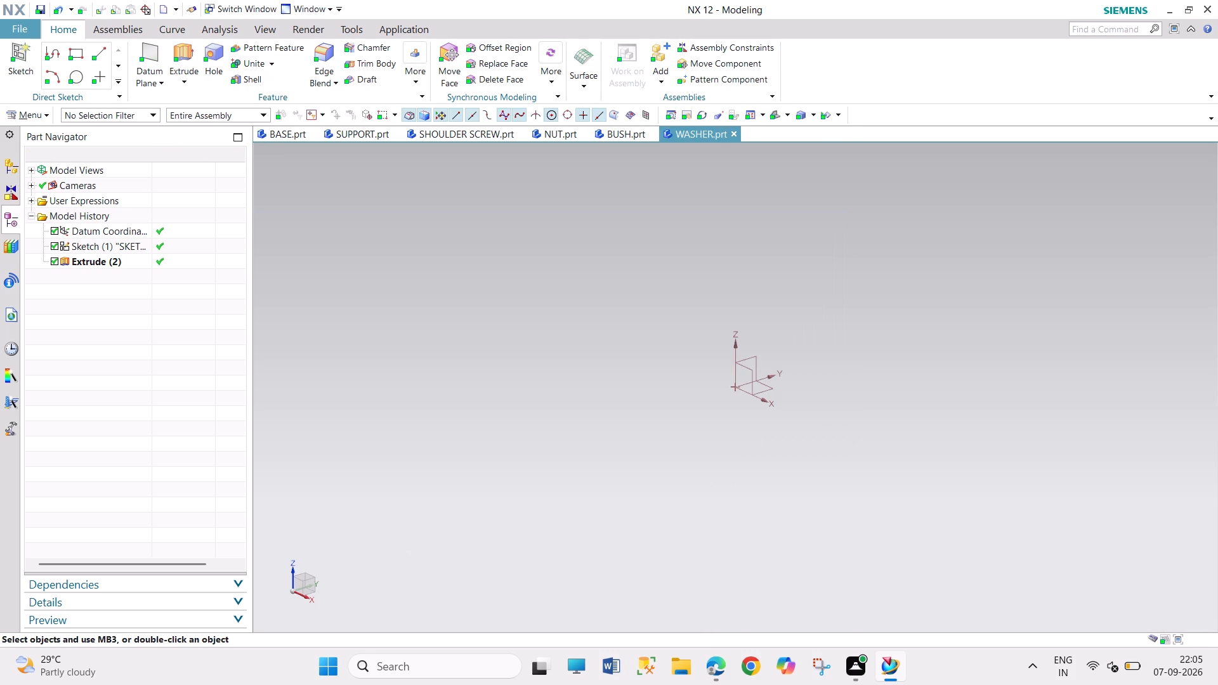
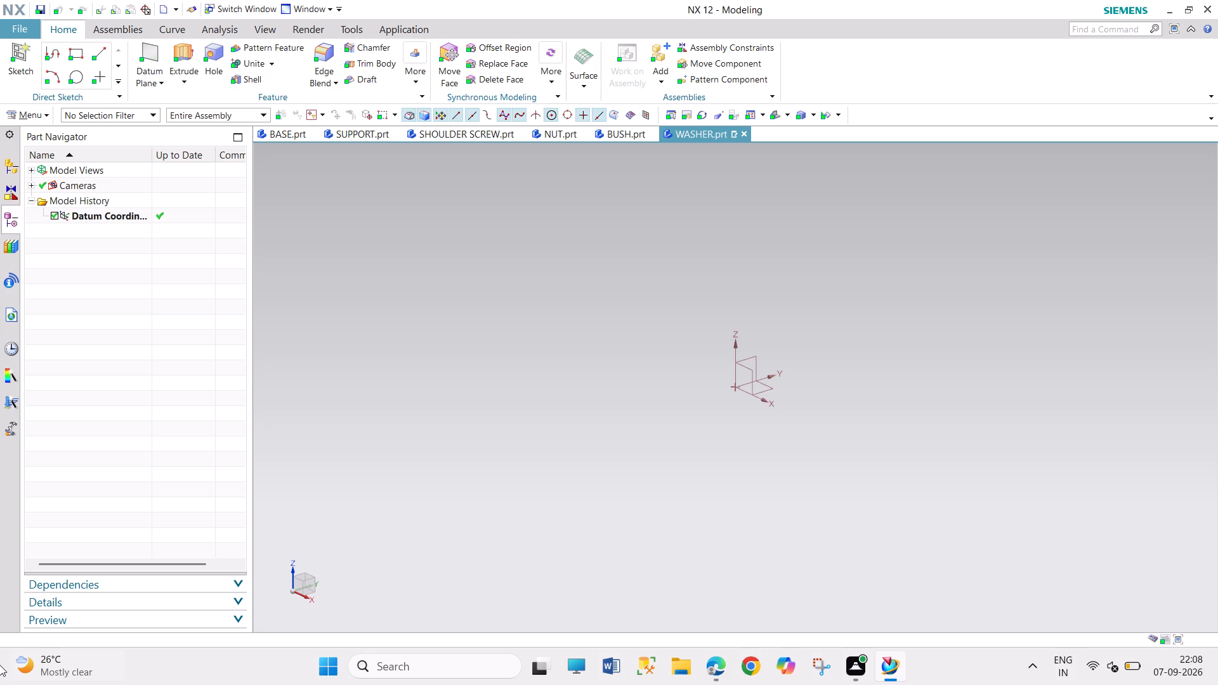
Start a new sketch on the XZ plane of the datum coordinate system.
right_click(0, 665)
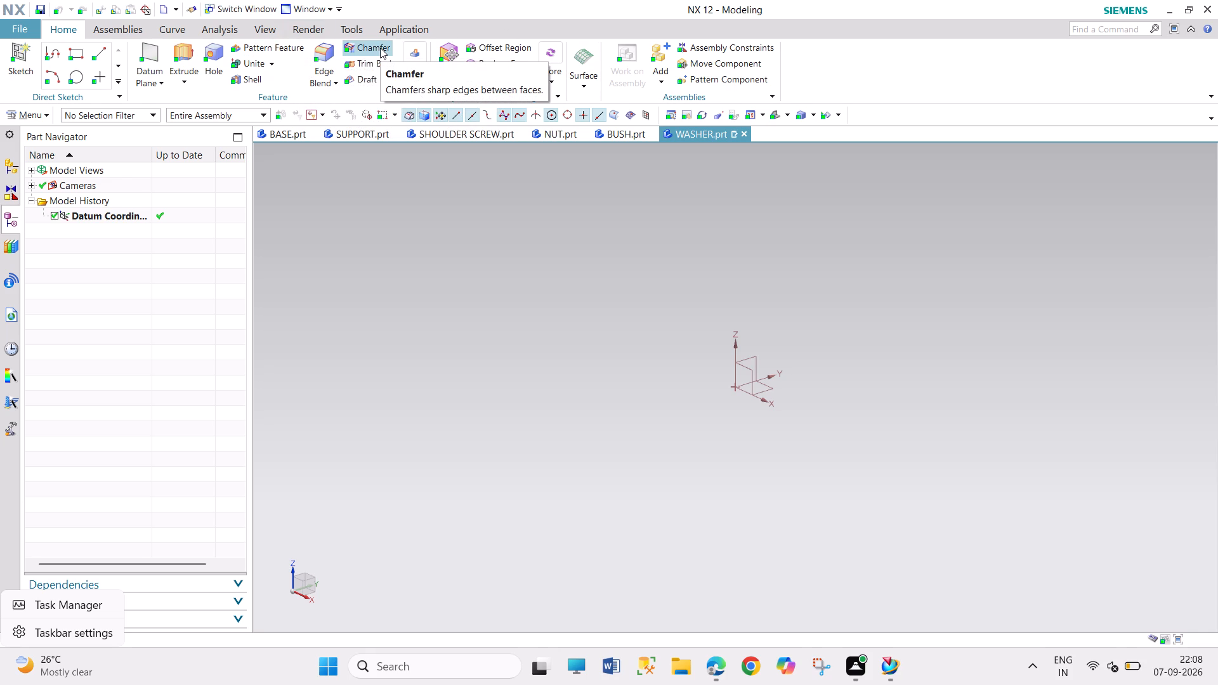
left_click(39, 117)
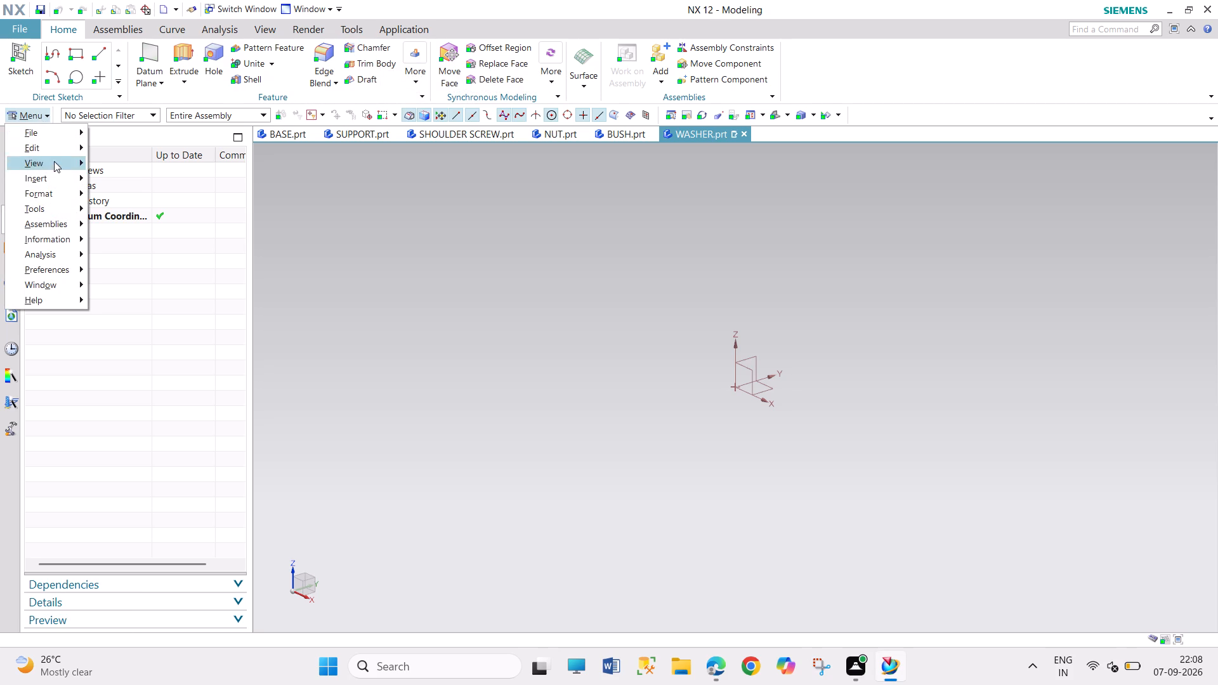
left_click(58, 183)
left_click(107, 192)
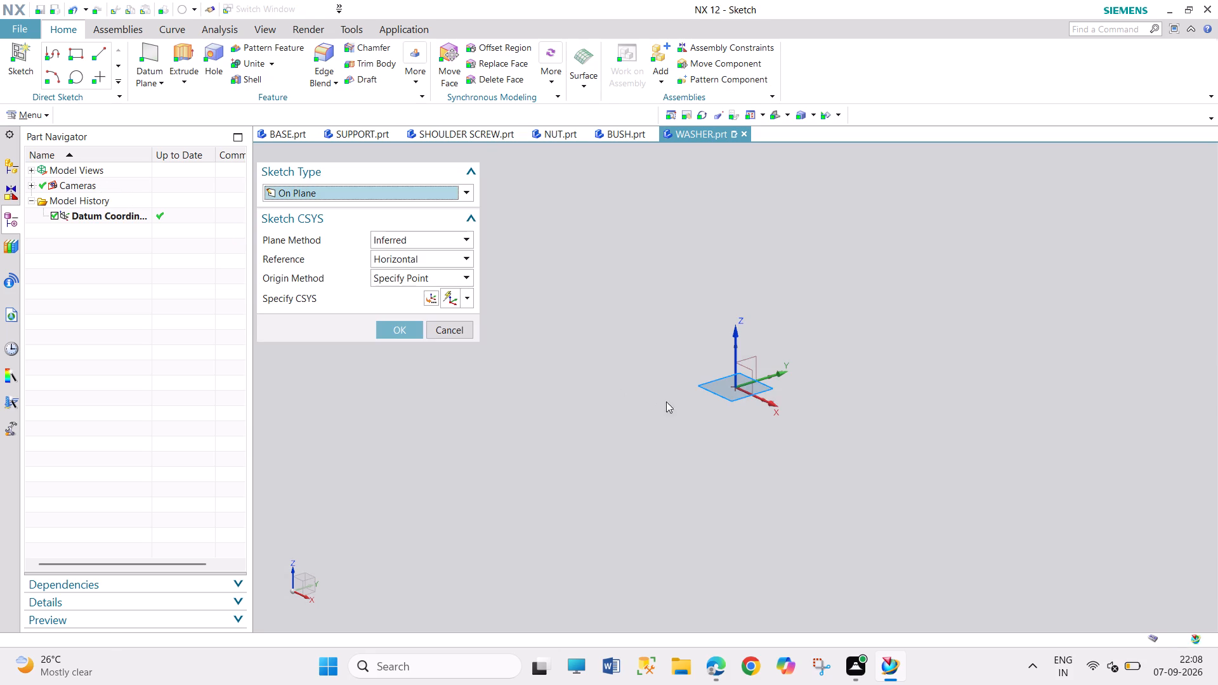
left_click(754, 386)
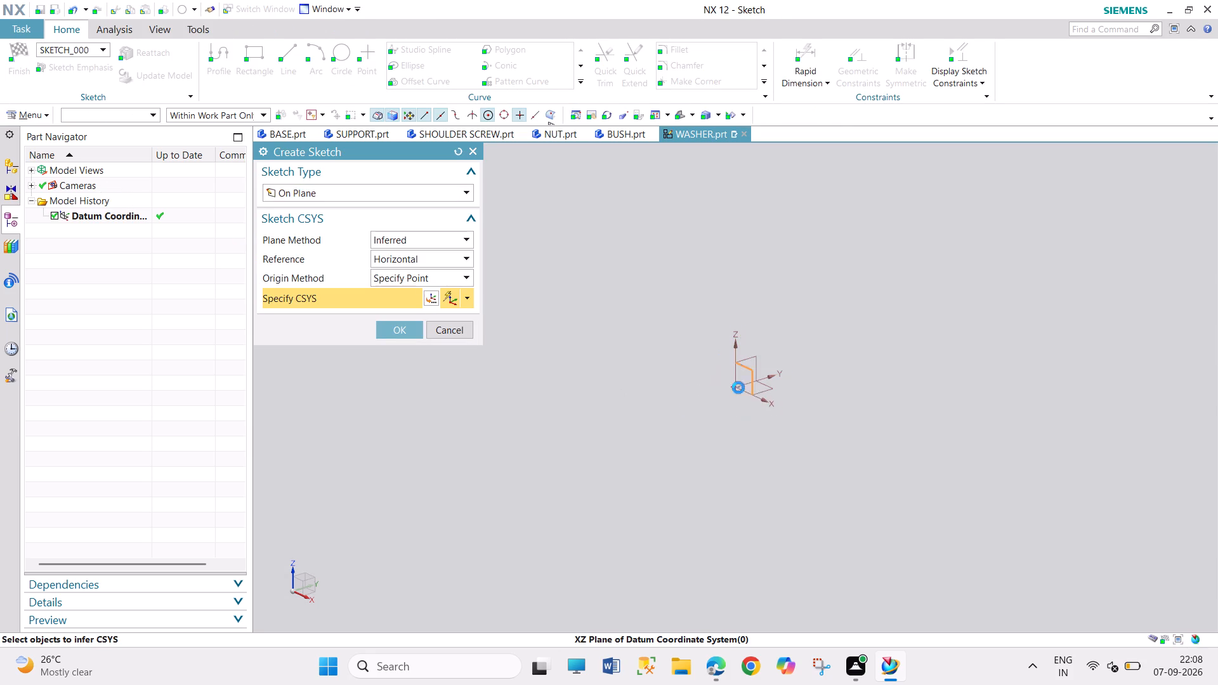
left_click(390, 328)
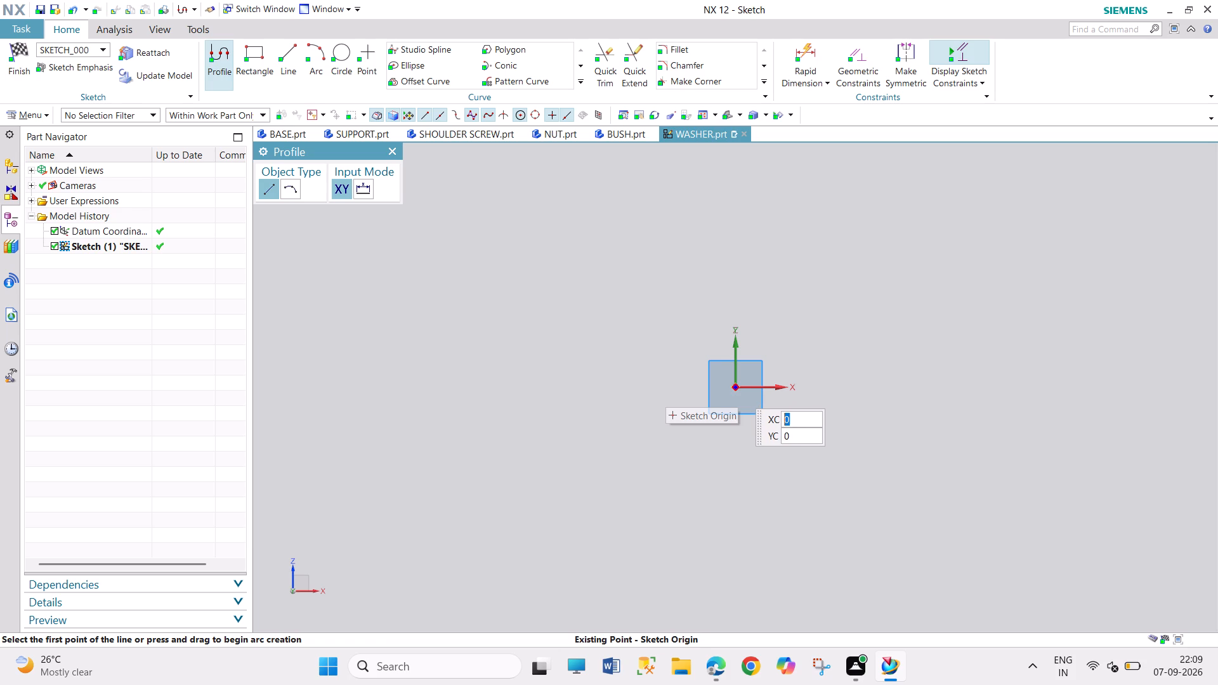
Draw a closed stepped half-profile on the vertical axis, with a base about 21 mm wide, an 18 mm web and a chamfered 5 mm upper flange.
left_click(737, 349)
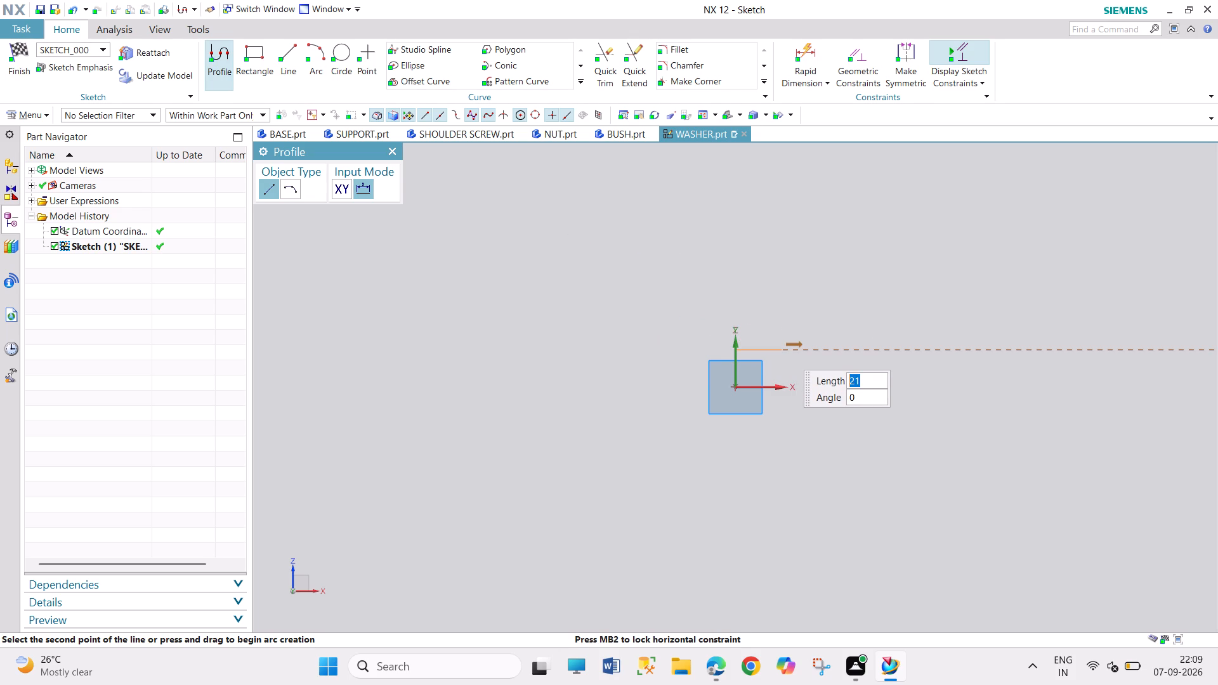
left_click(783, 349)
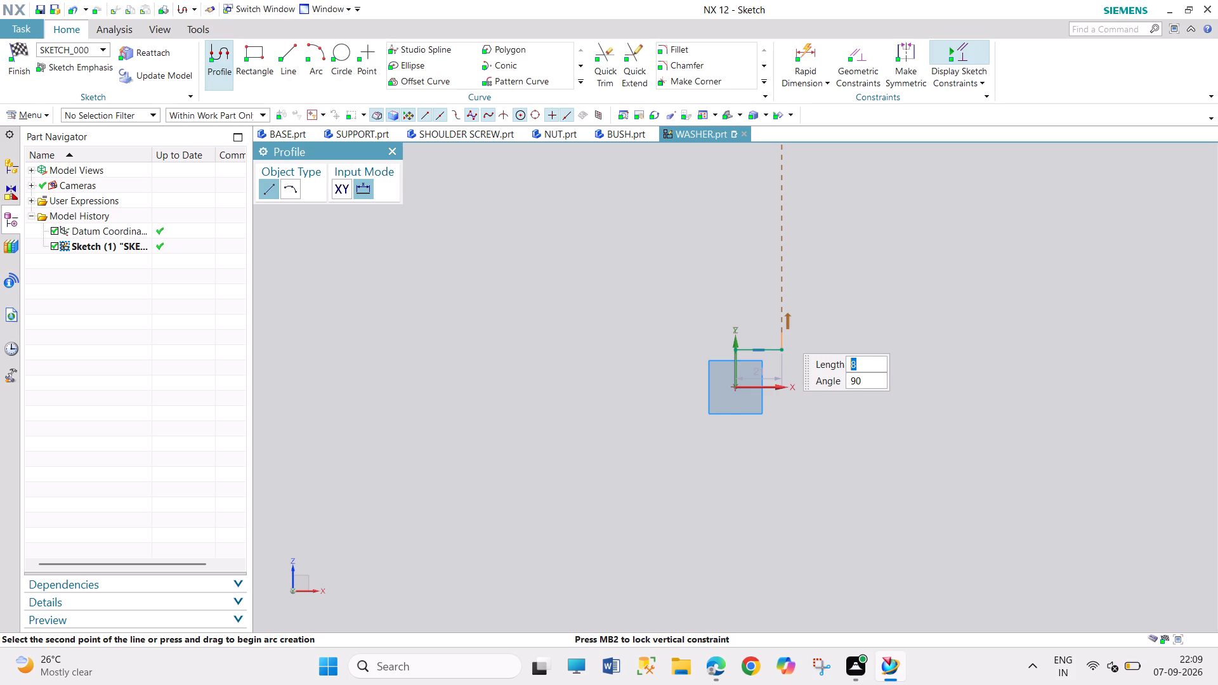
left_click(780, 337)
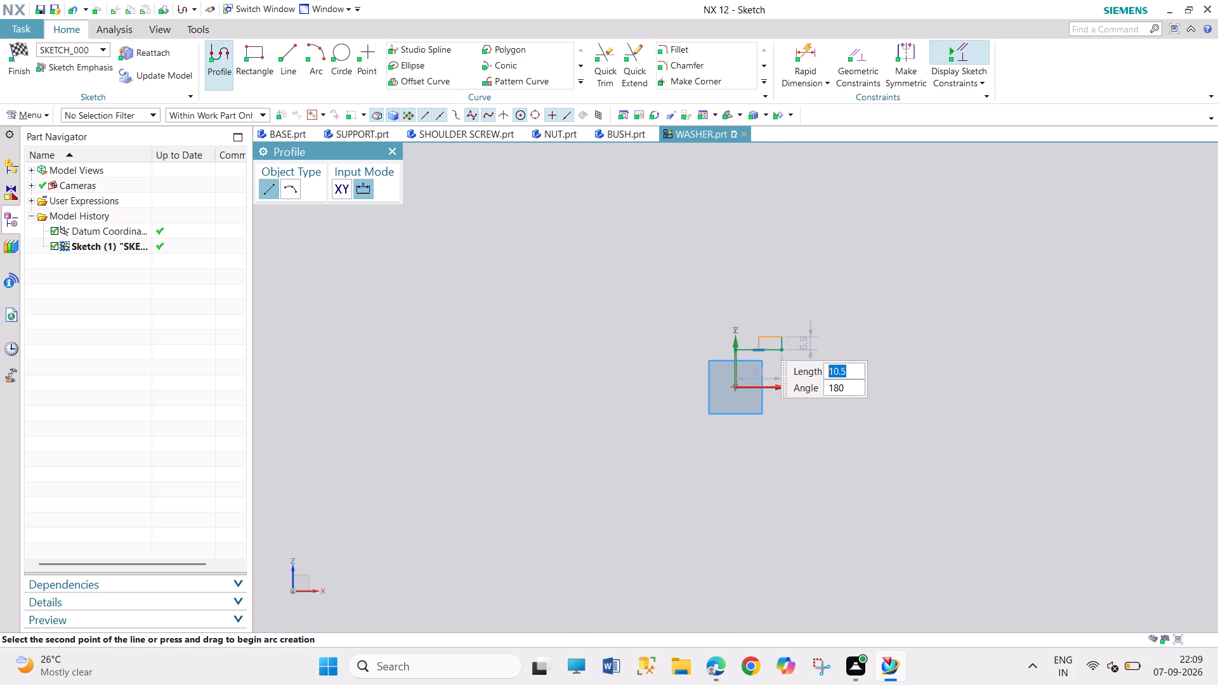
left_click(760, 339)
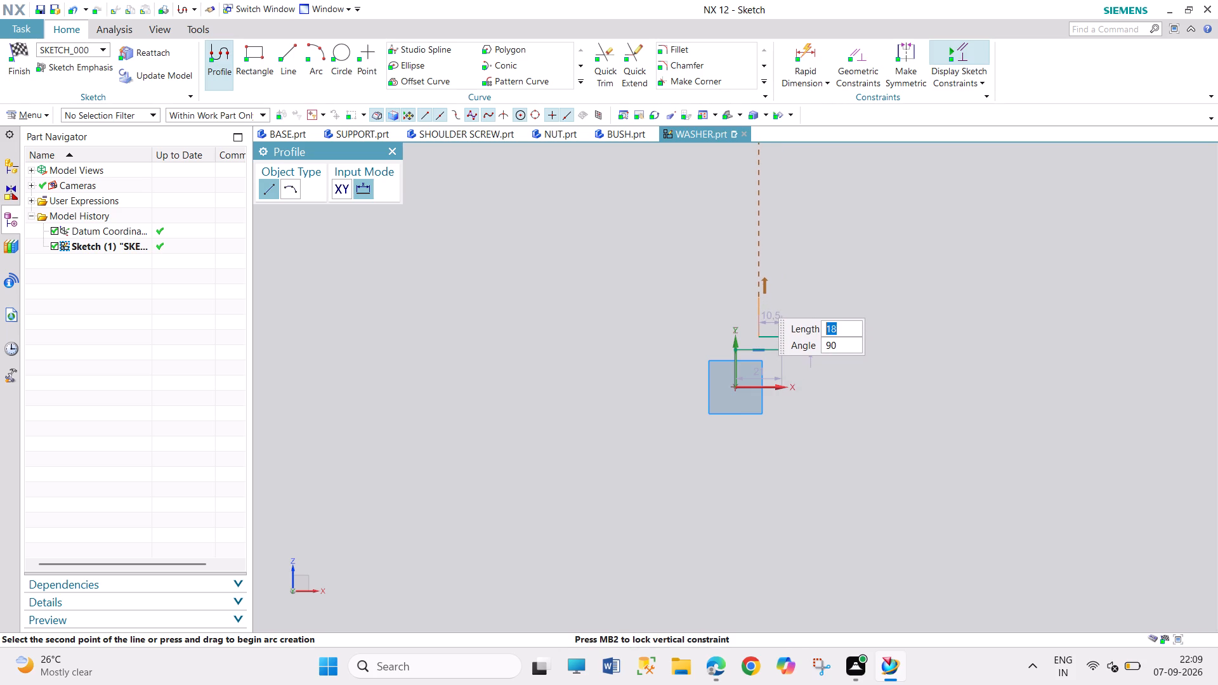
left_click(757, 297)
left_click(782, 296)
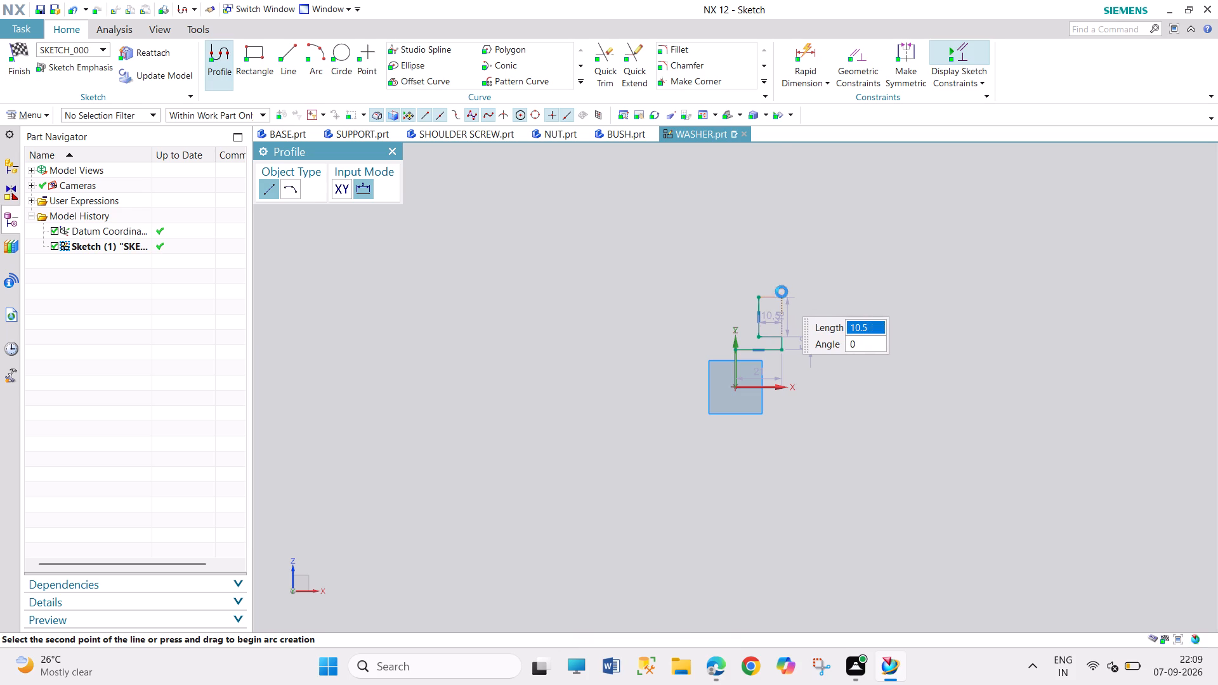
left_click(782, 285)
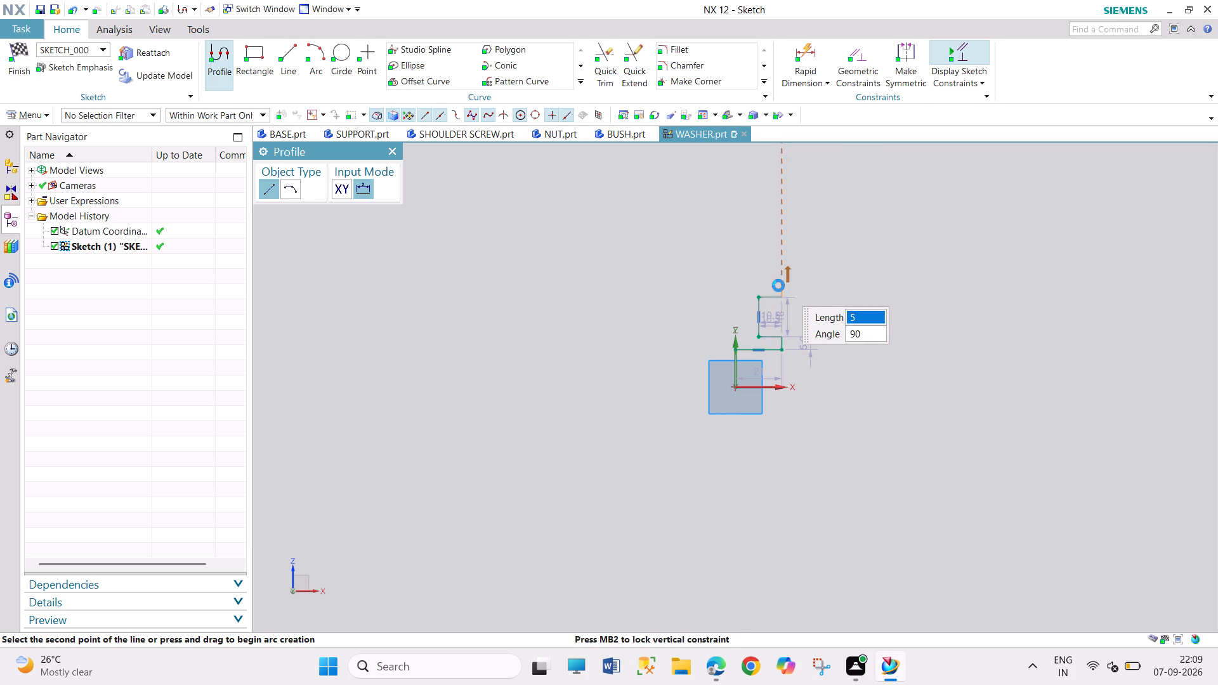
left_click(745, 286)
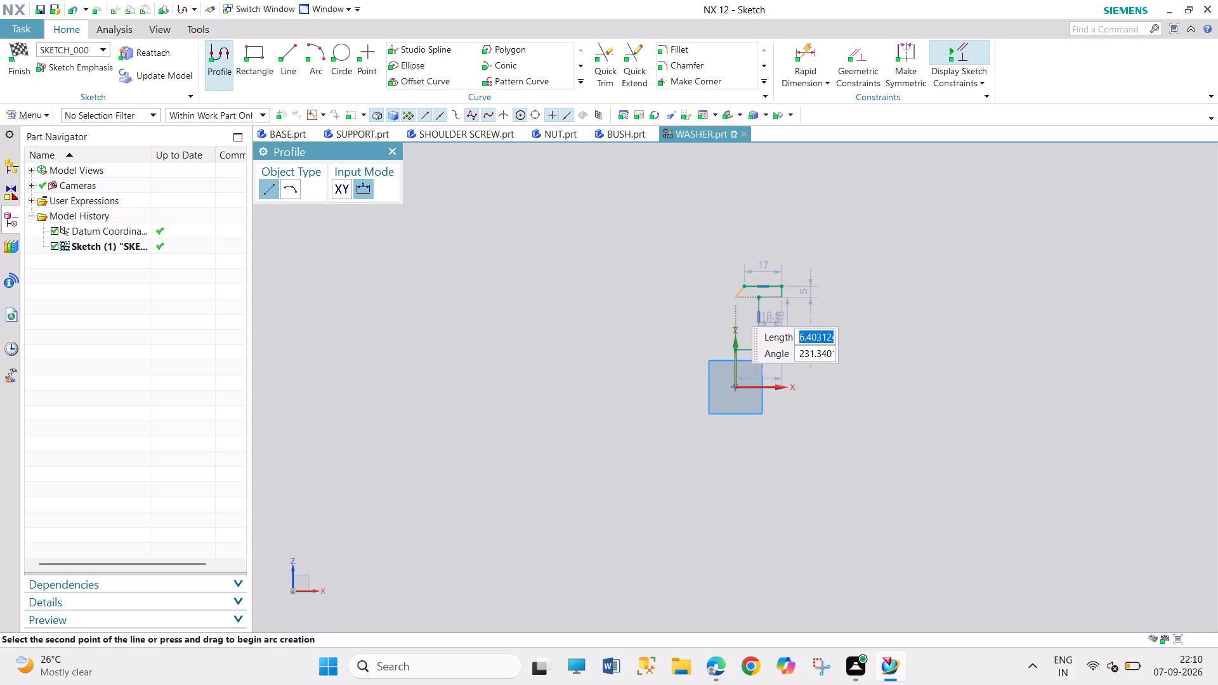
left_click(731, 305)
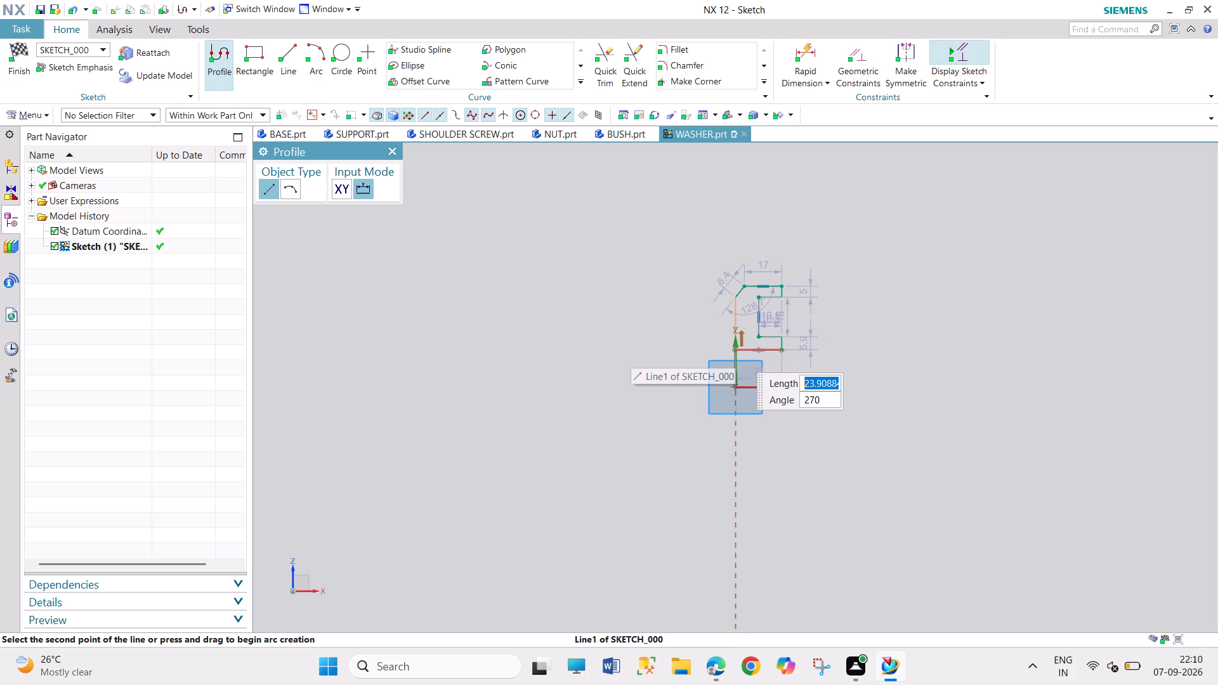
left_click(736, 353)
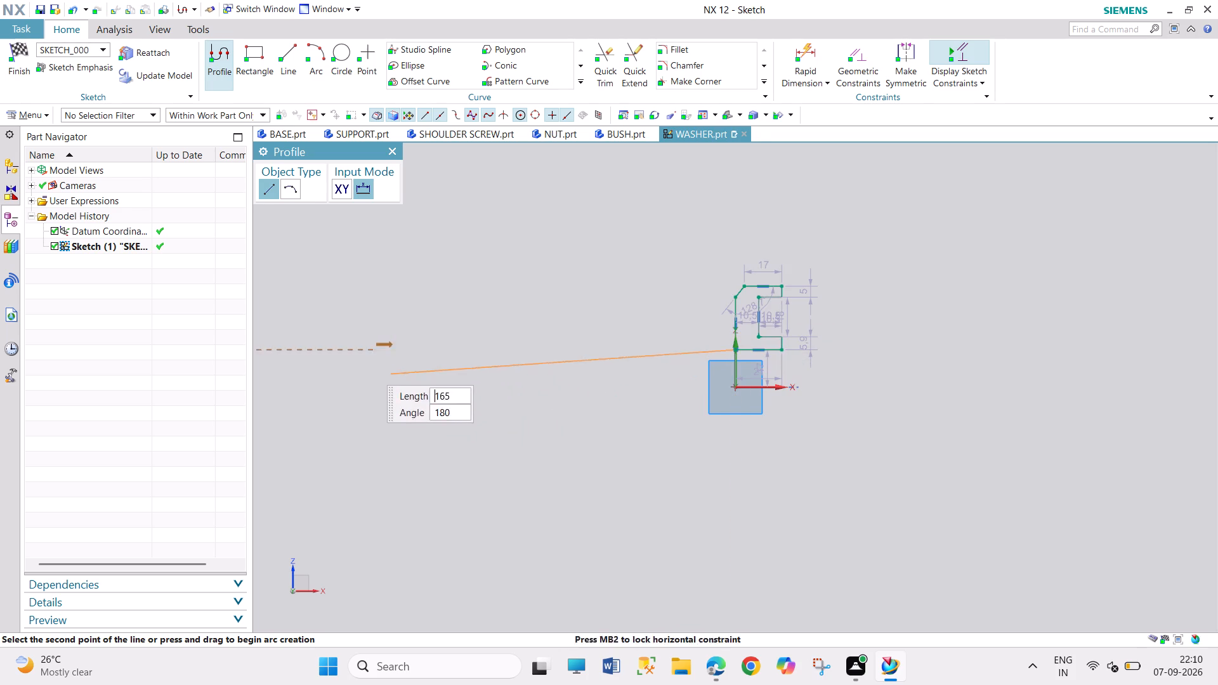
left_click(392, 146)
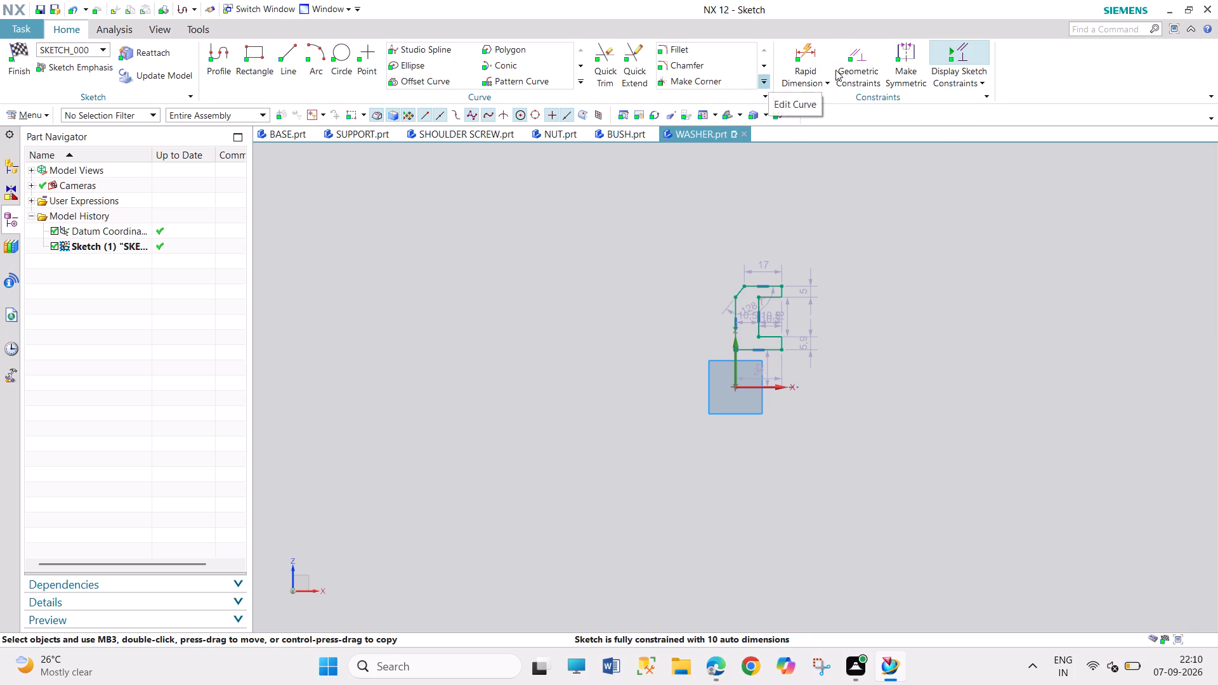
Mirror the whole half-profile about the sketch's vertical axis.
left_click(586, 81)
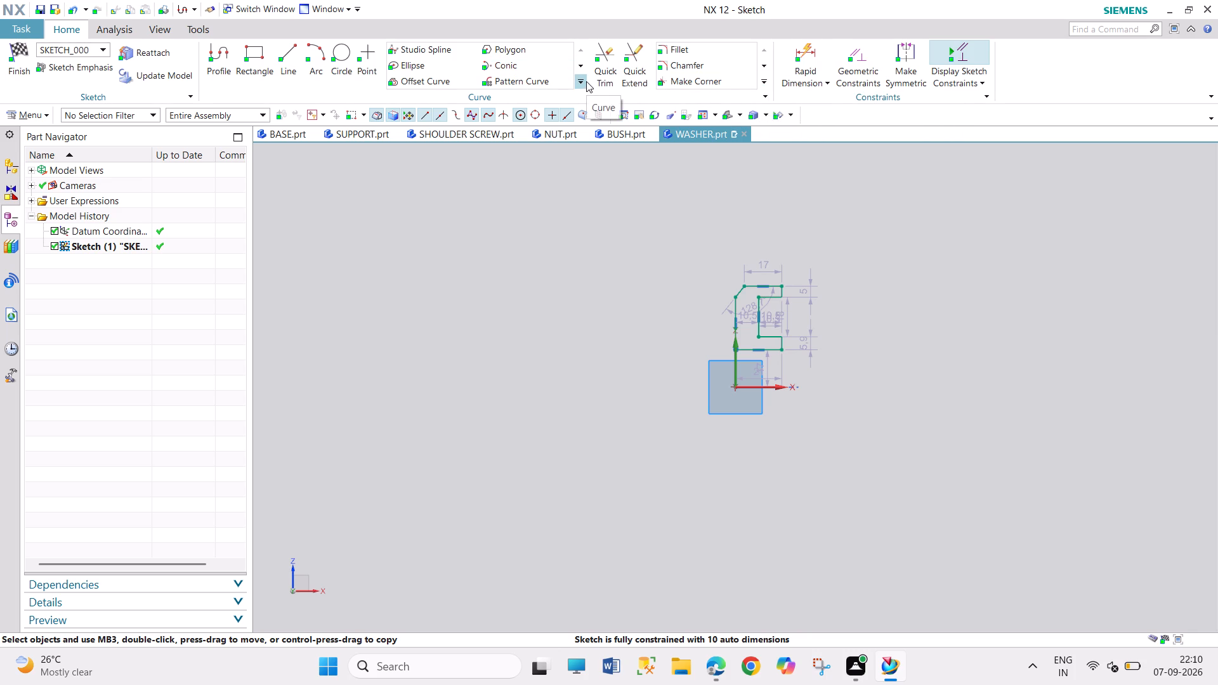
left_click(445, 96)
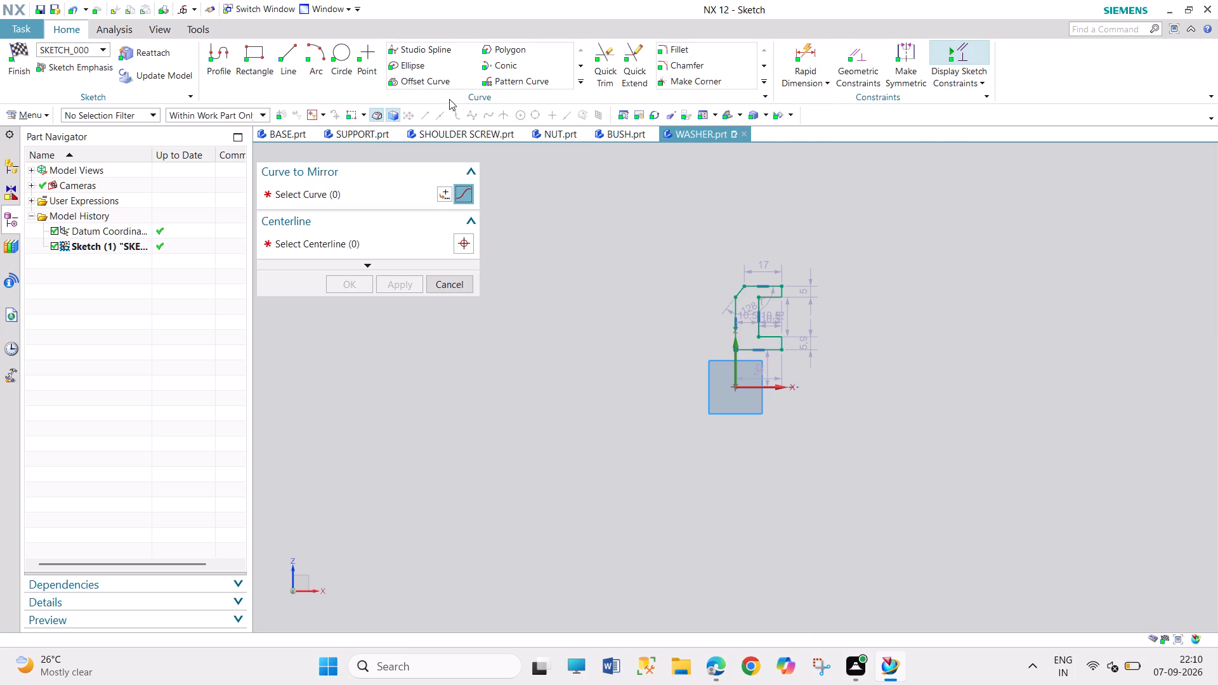
left_click_drag(834, 257, 777, 360)
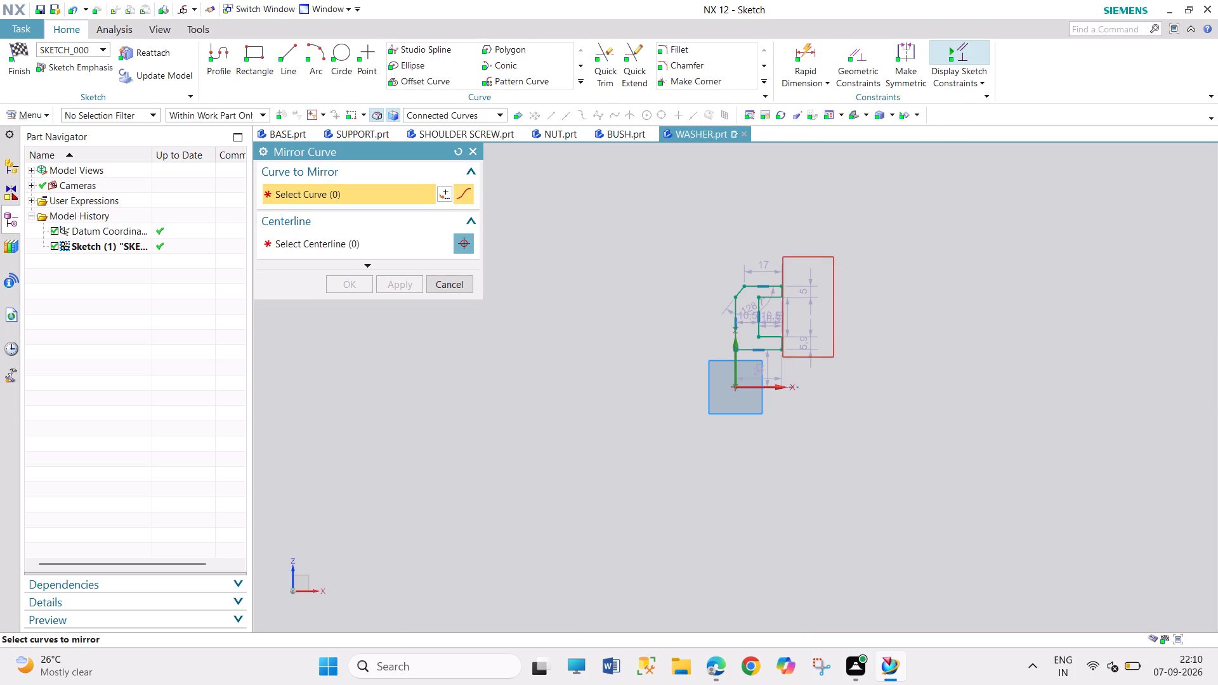
left_click_drag(777, 360, 721, 377)
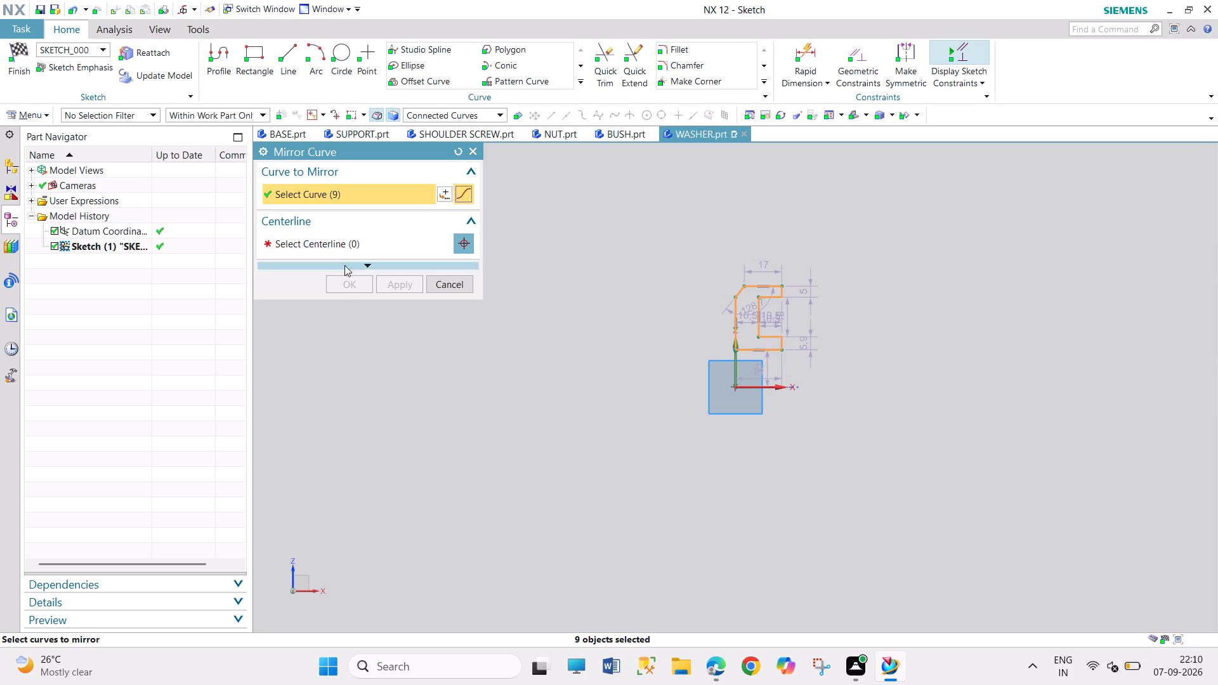
left_click(346, 245)
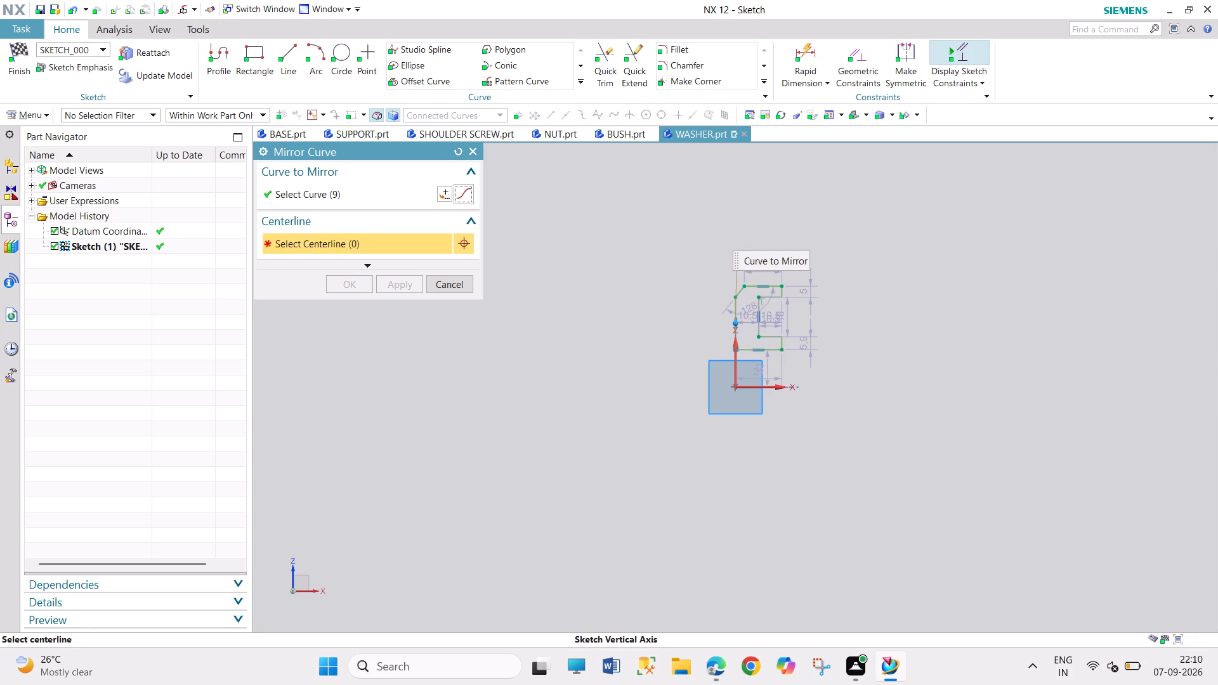
left_click(732, 366)
left_click(358, 289)
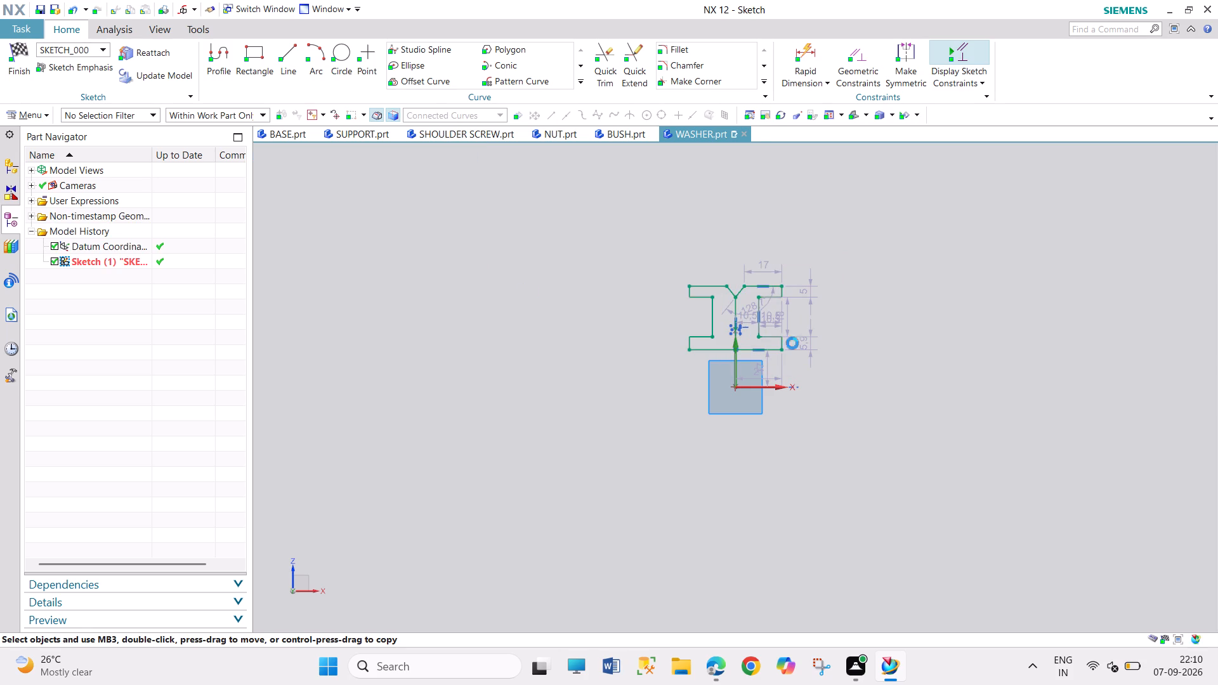
Trim away the vertical centre lines between the two mirrored halves, leaving one outline with a V notch.
scroll(823, 330, "up", 1)
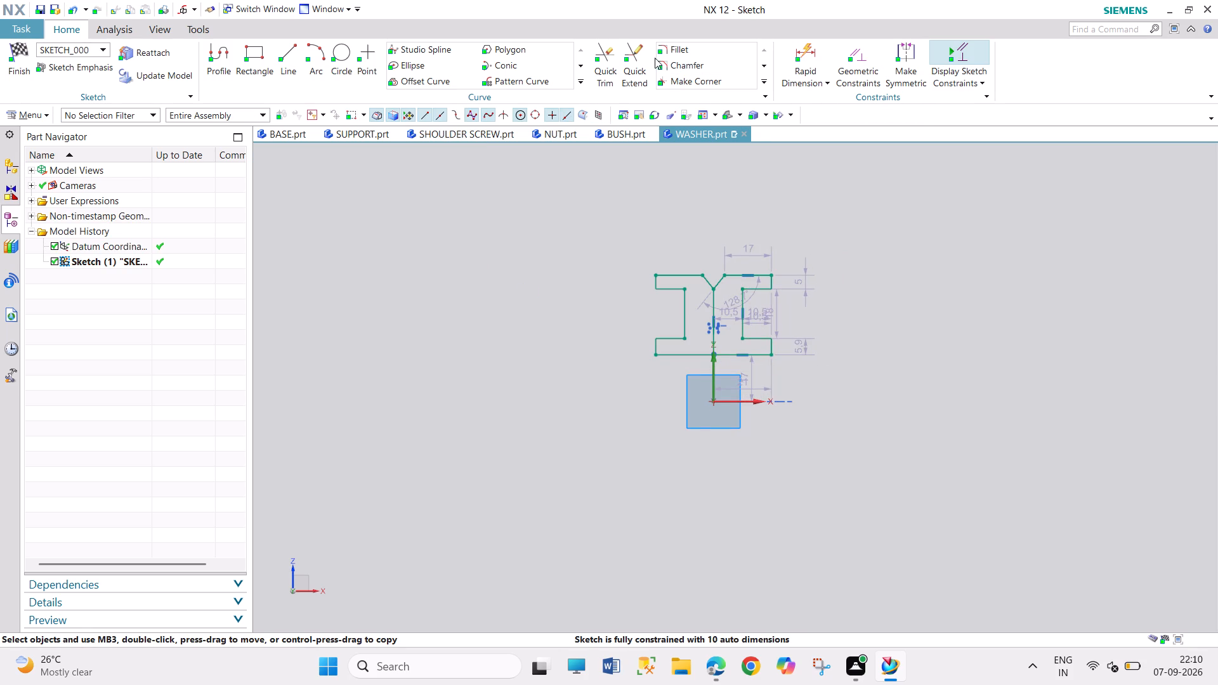
left_click(613, 63)
left_click(714, 323)
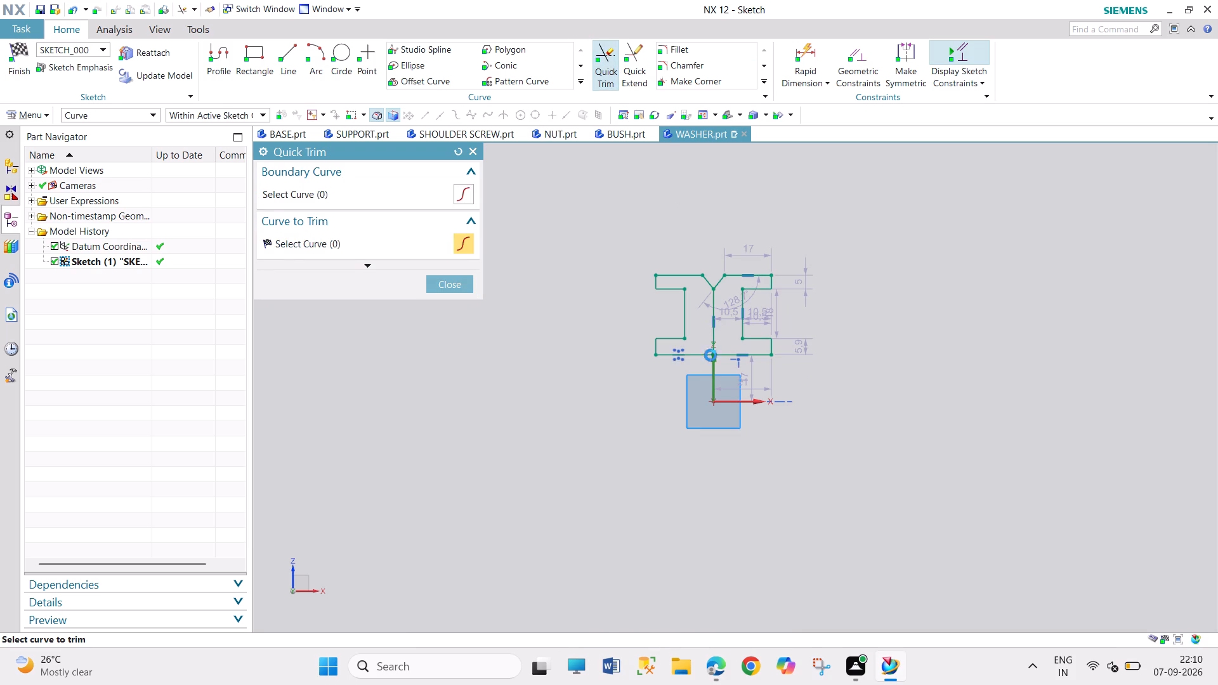
left_click(710, 344)
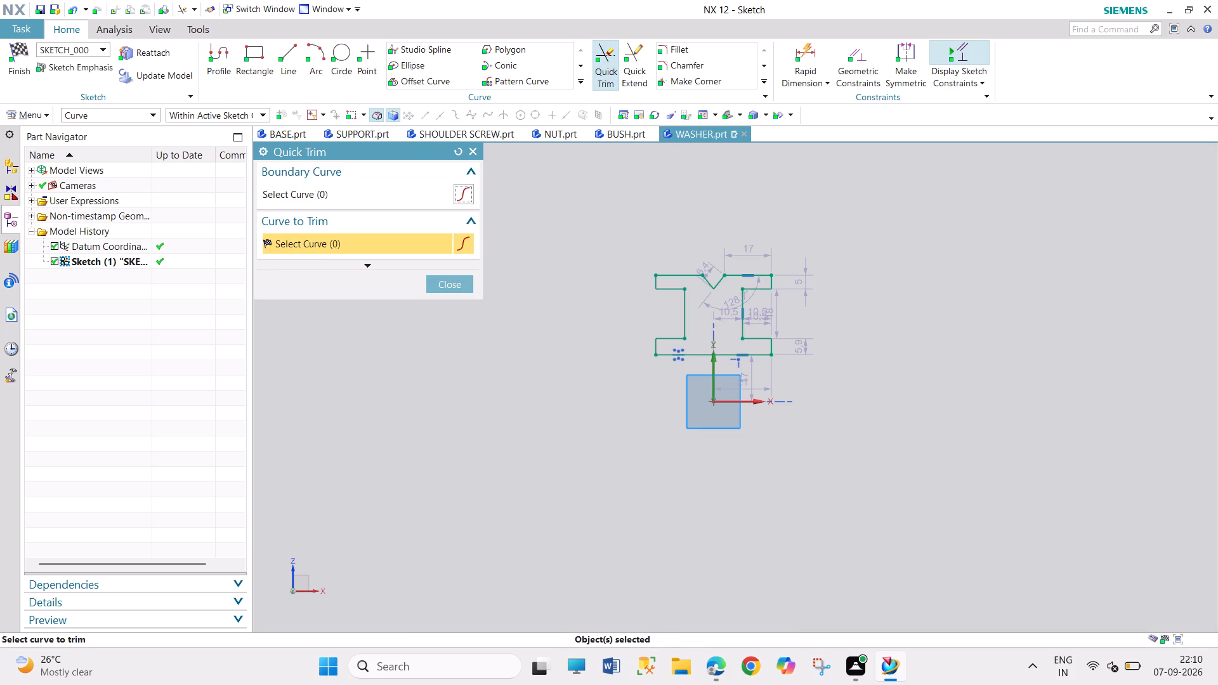
left_click(464, 279)
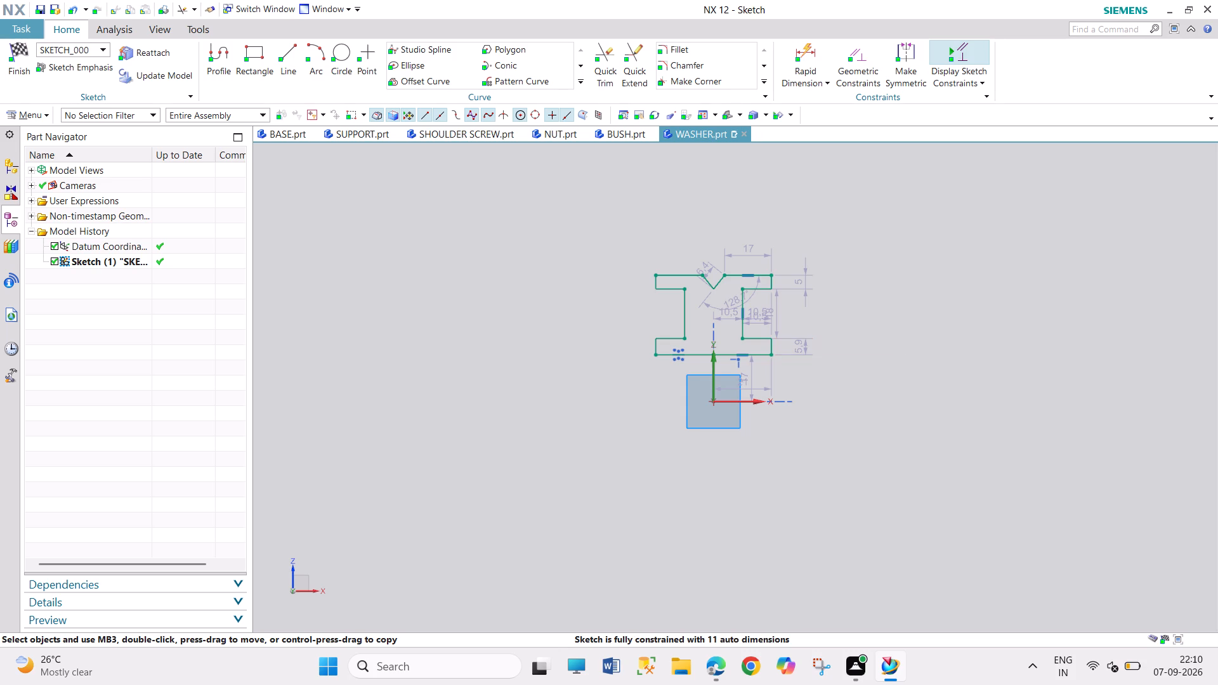
Move the 6.4 mm dimension up and away from the V notch.
left_click_drag(716, 266, 698, 233)
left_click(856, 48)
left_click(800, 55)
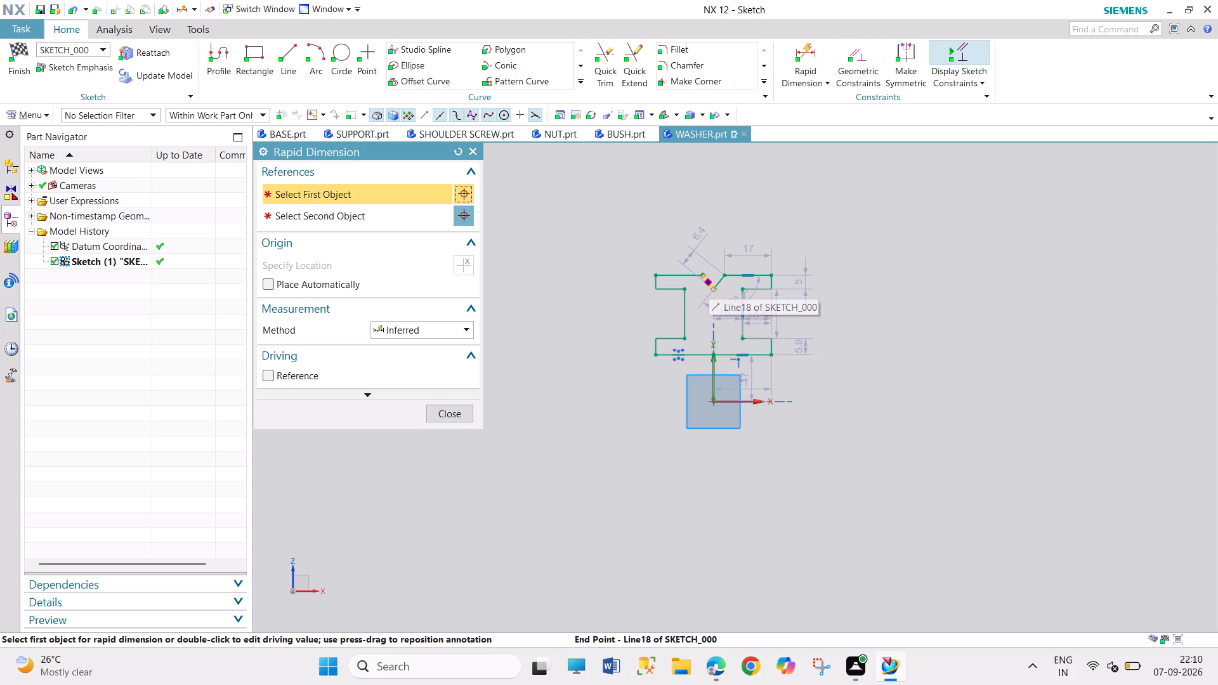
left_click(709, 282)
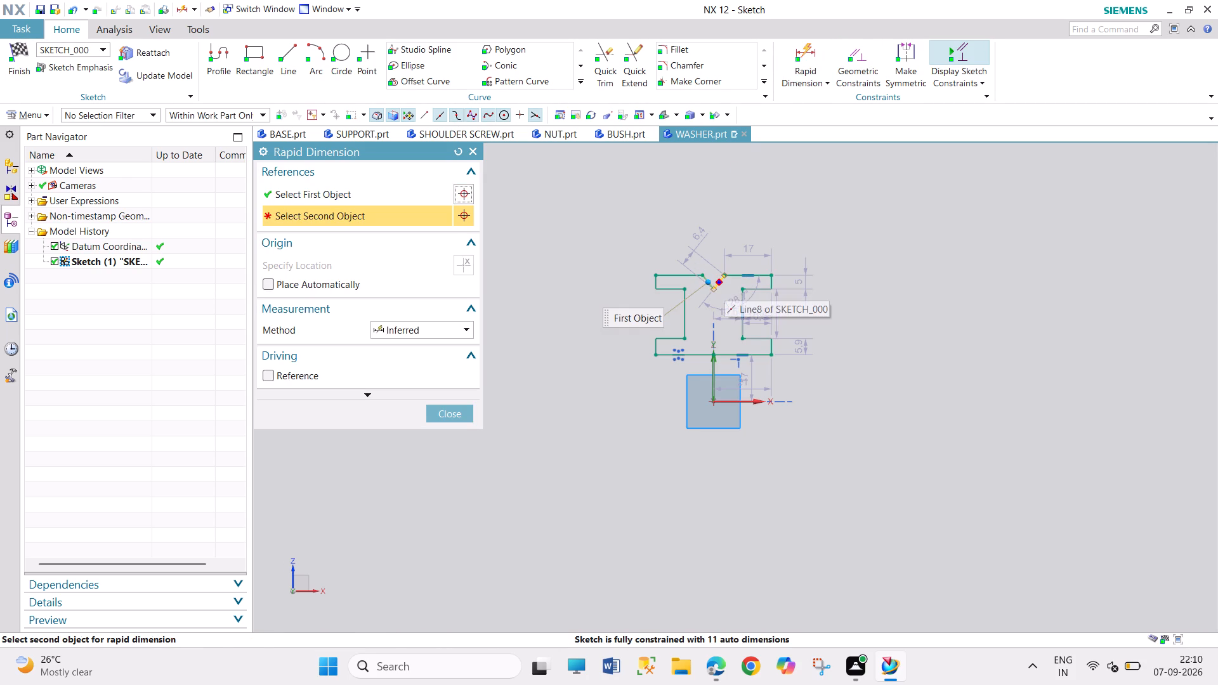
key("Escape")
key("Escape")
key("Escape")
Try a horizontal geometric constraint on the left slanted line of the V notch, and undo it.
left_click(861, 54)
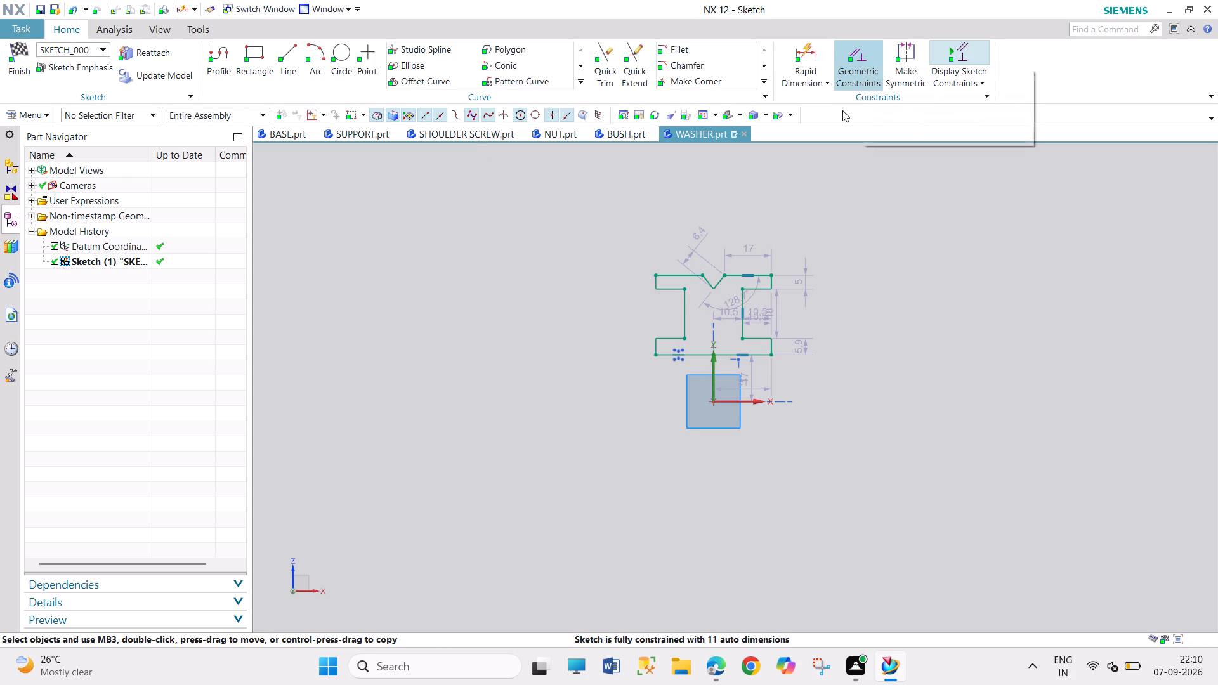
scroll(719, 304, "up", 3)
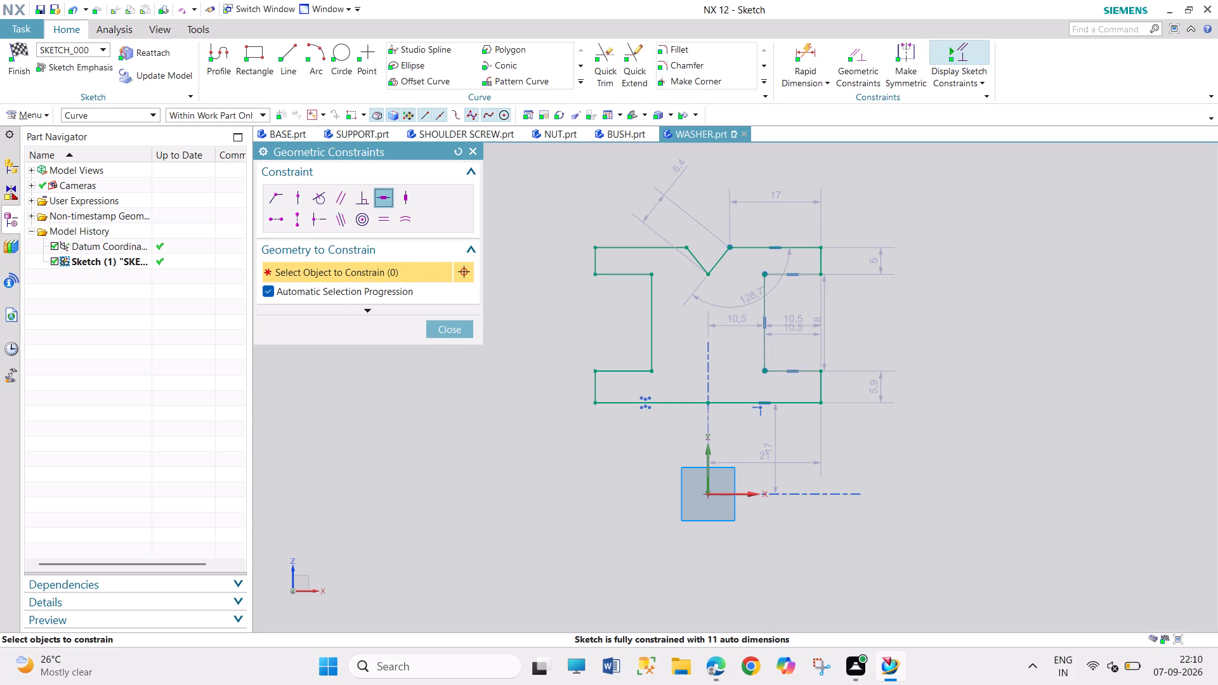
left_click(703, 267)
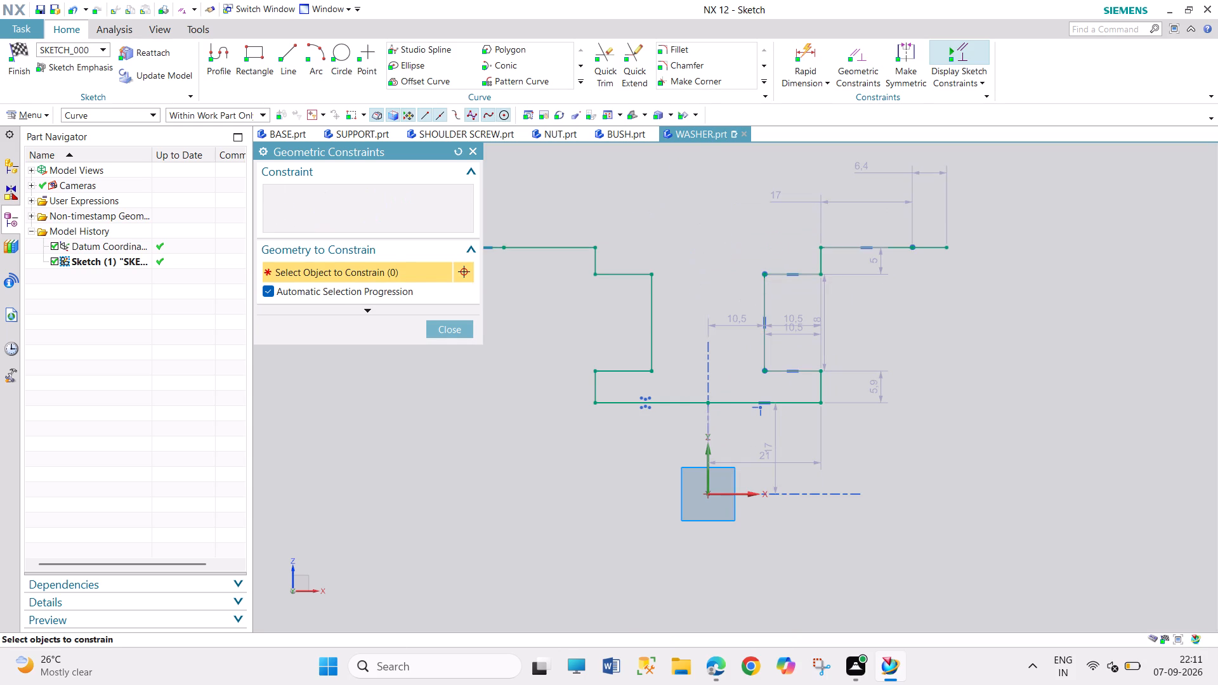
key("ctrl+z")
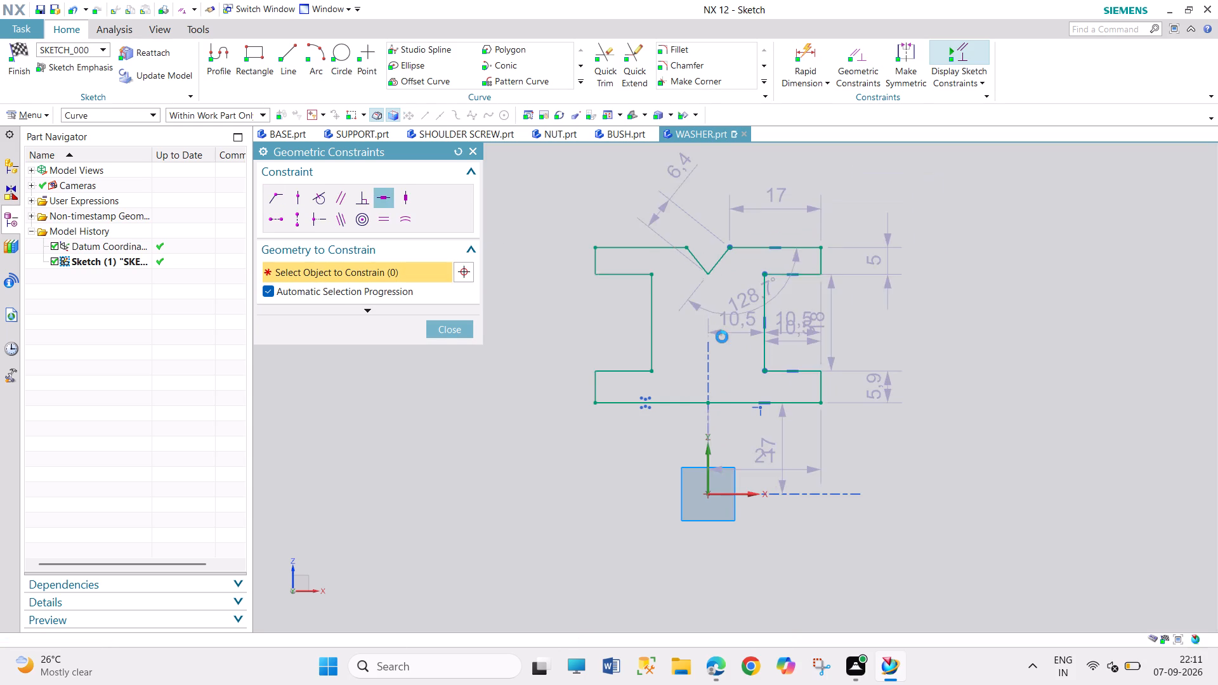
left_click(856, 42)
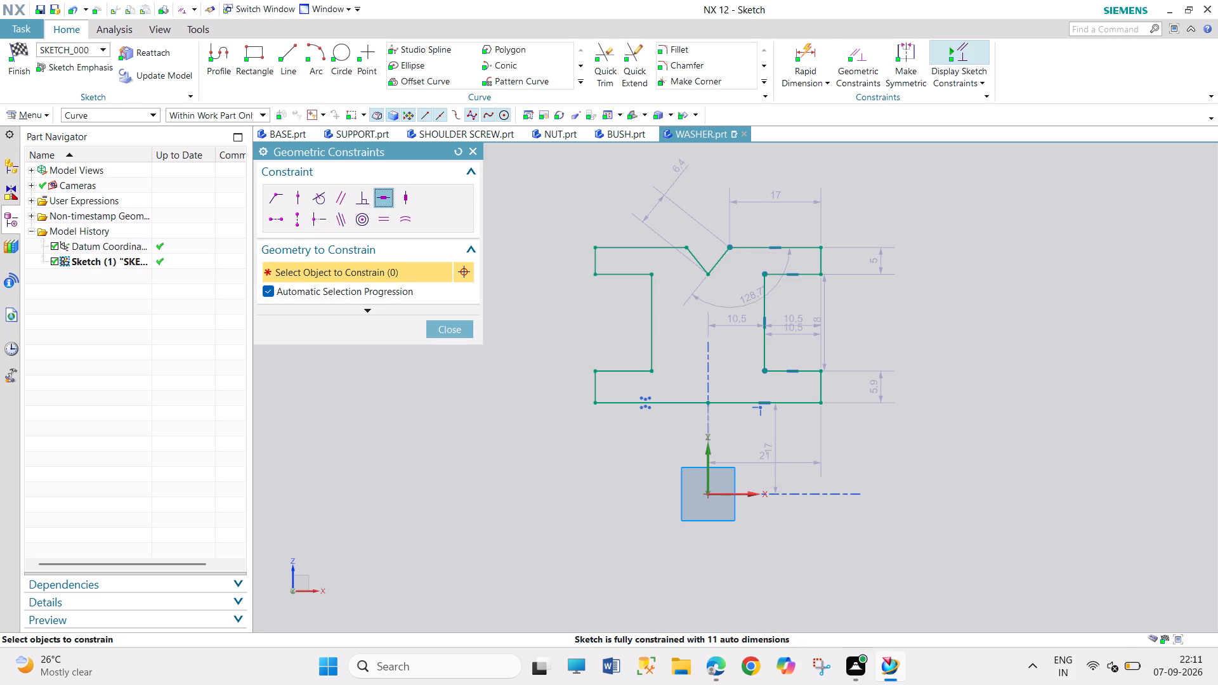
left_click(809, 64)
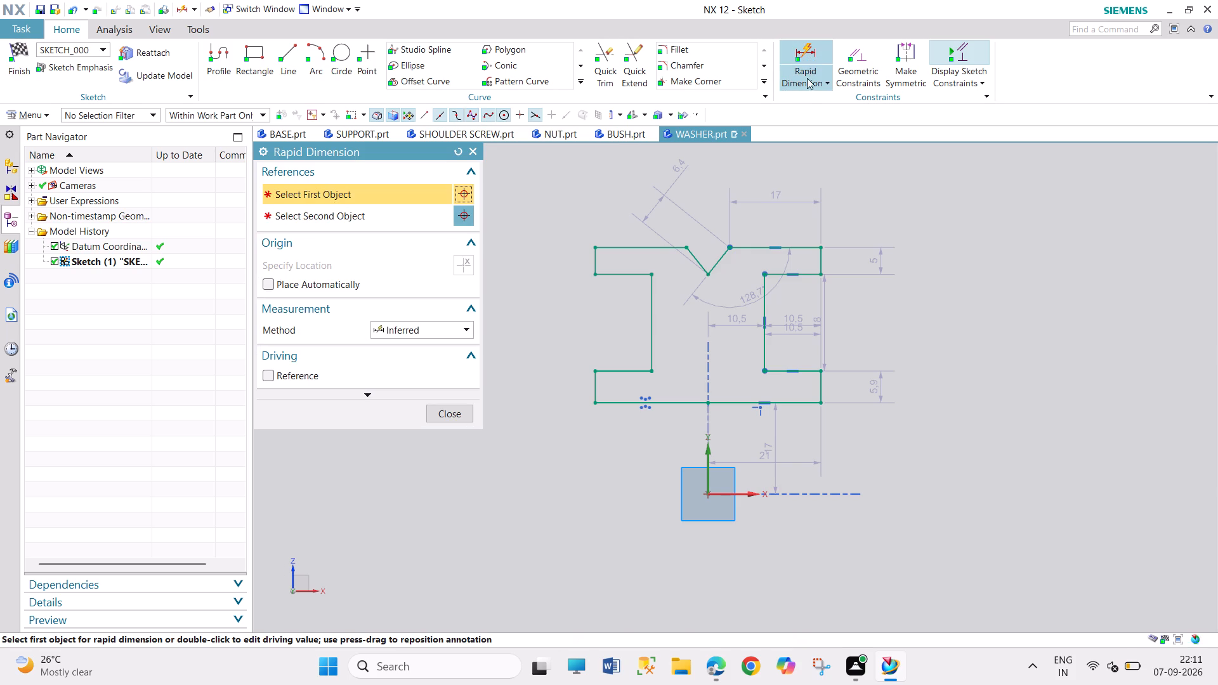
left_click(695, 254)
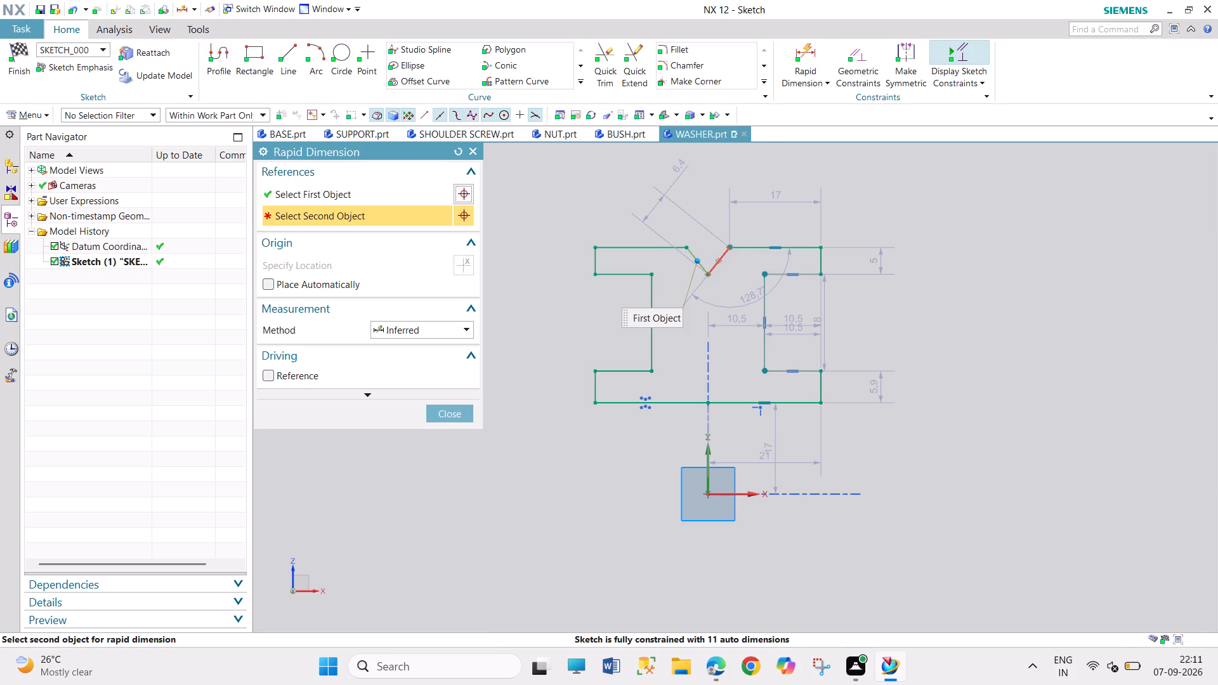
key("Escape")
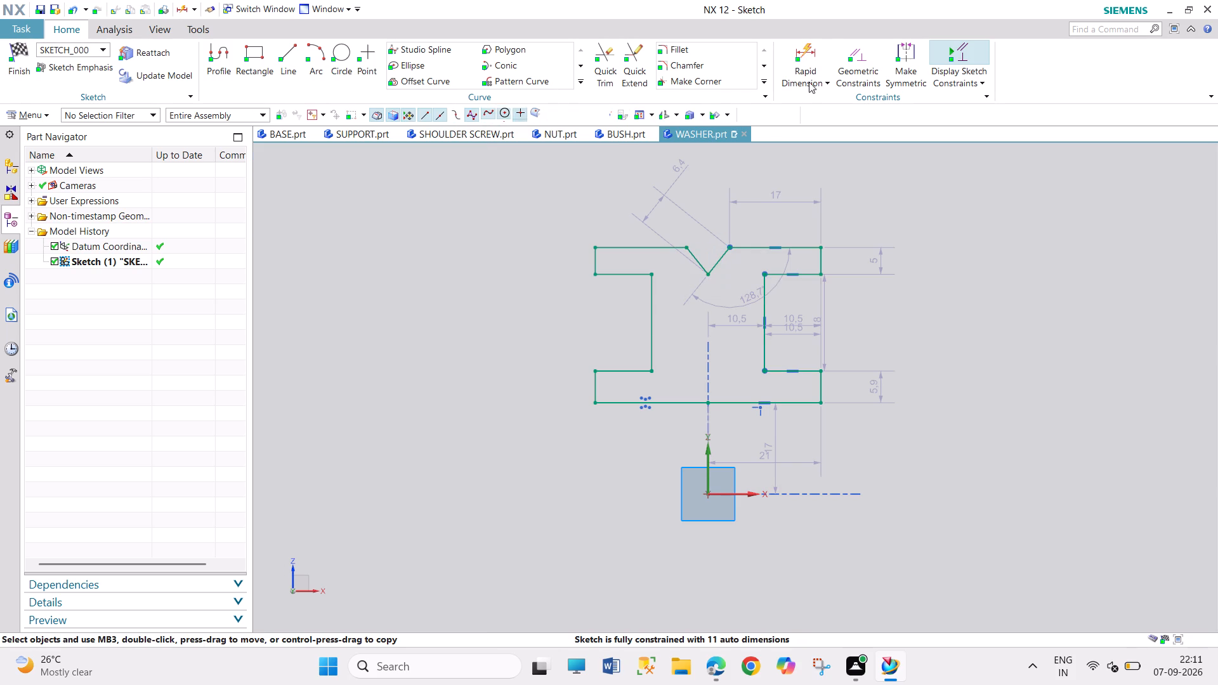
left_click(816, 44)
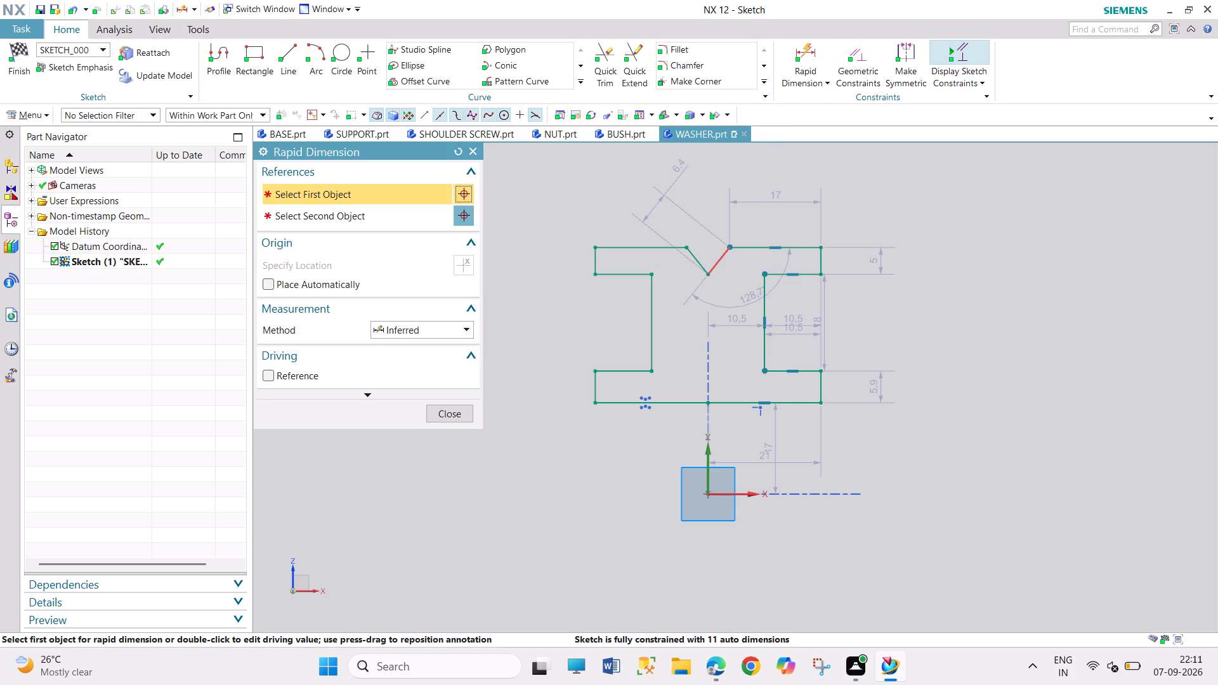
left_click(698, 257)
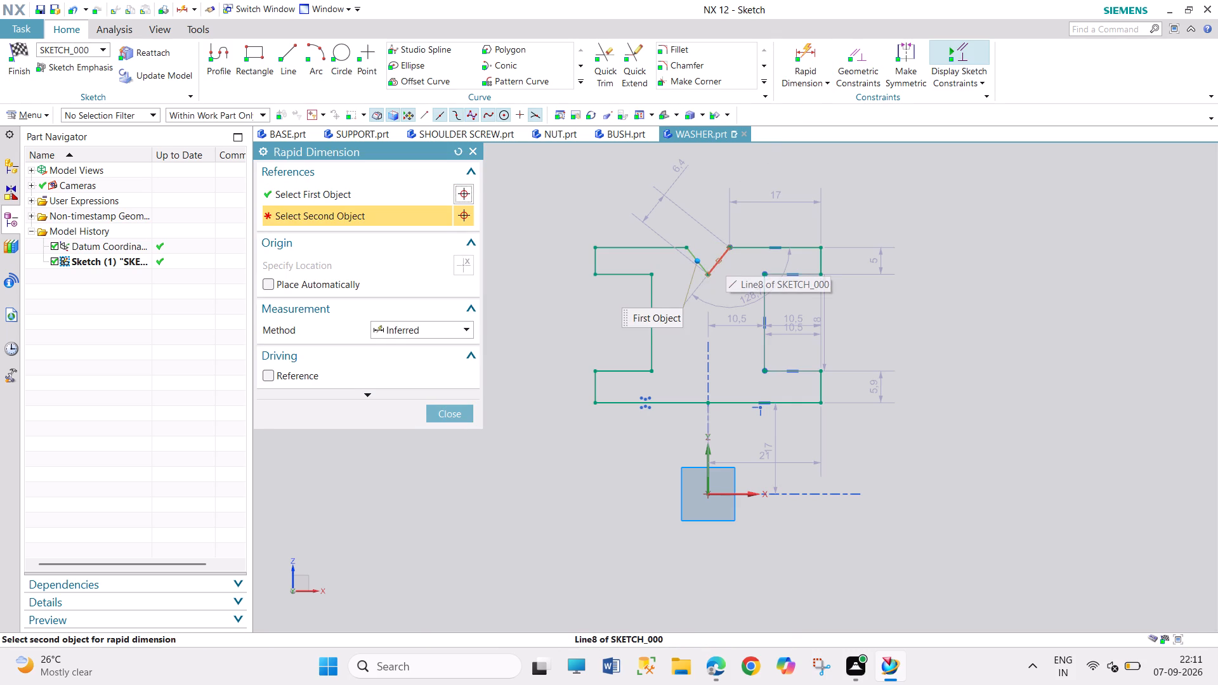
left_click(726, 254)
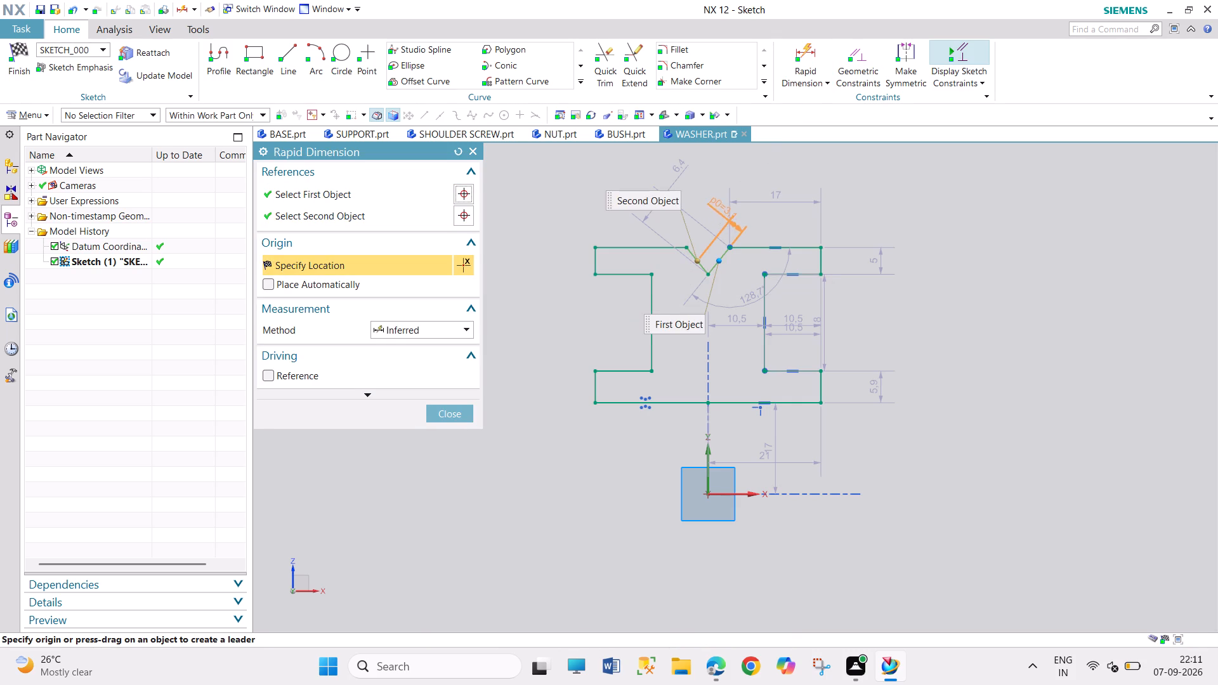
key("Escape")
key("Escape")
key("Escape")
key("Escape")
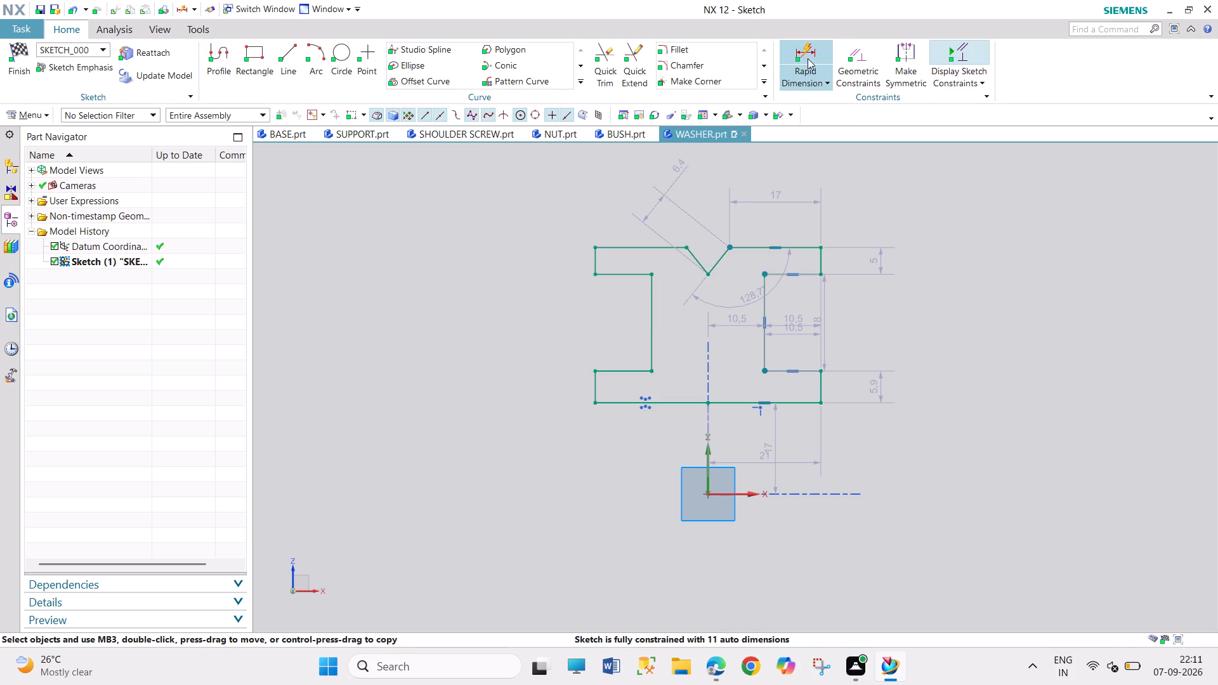
Add a 90° angular dimension between the two slanted lines of the V notch.
left_click(808, 58)
scroll(721, 285, "up", 2)
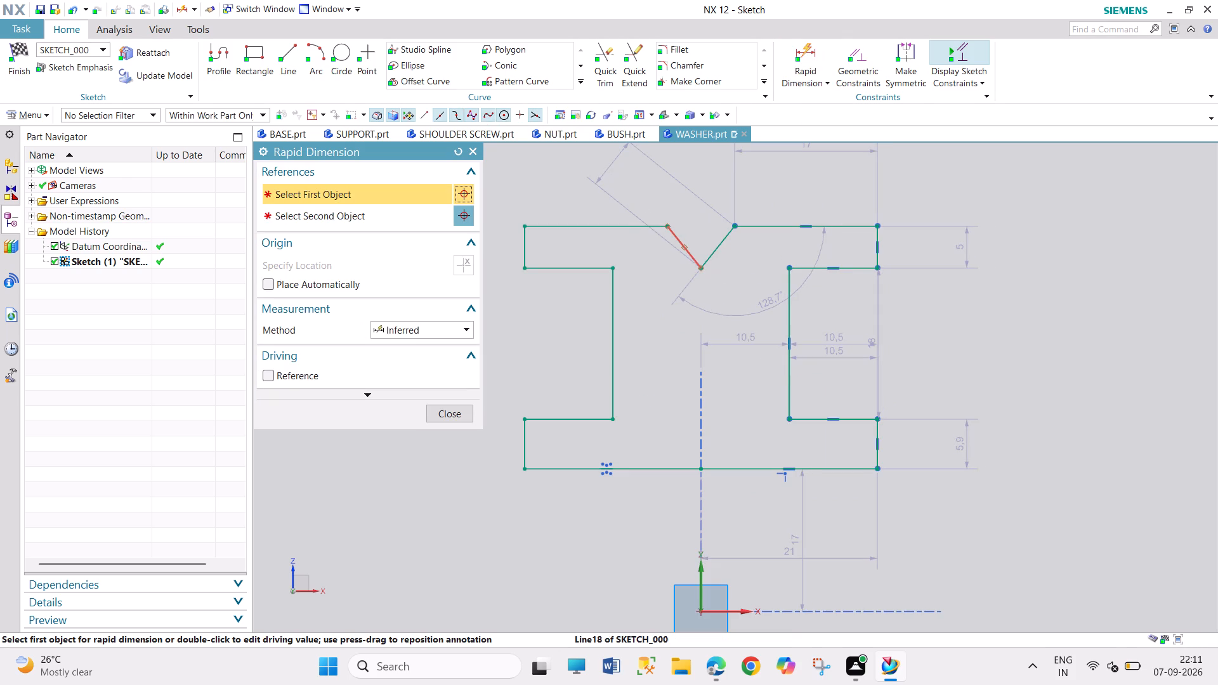
left_click(692, 249)
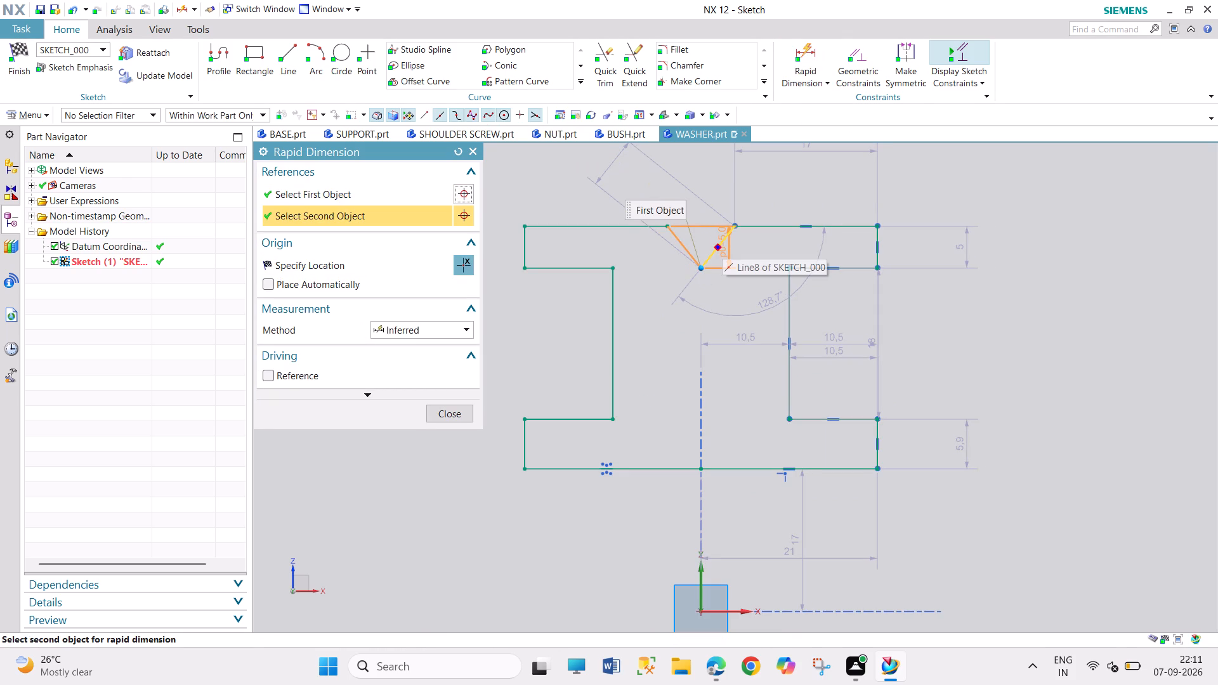
left_click(726, 239)
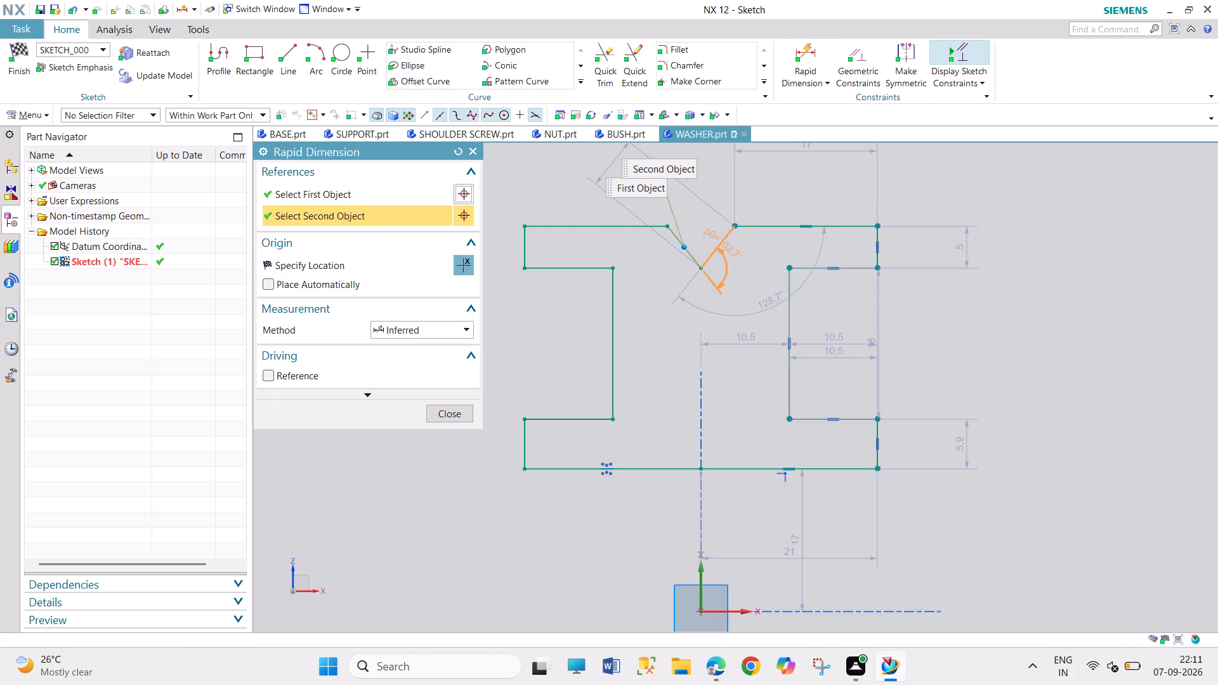
left_click(701, 224)
type("90")
key("Return")
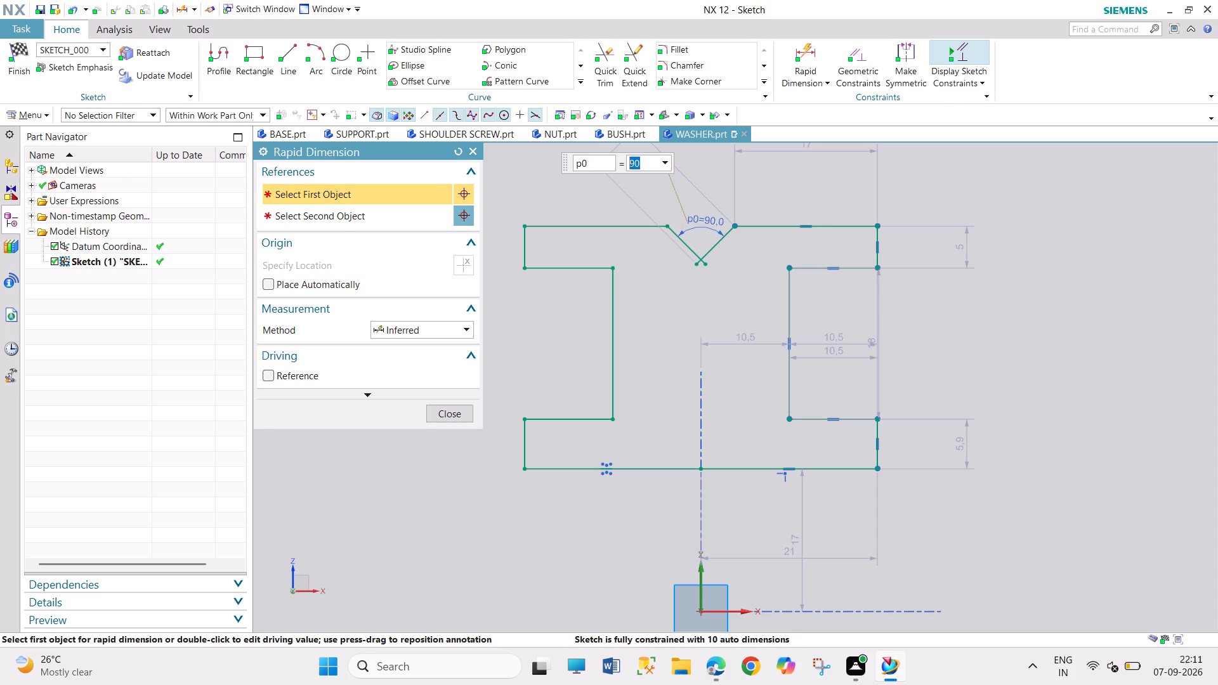
left_click(456, 414)
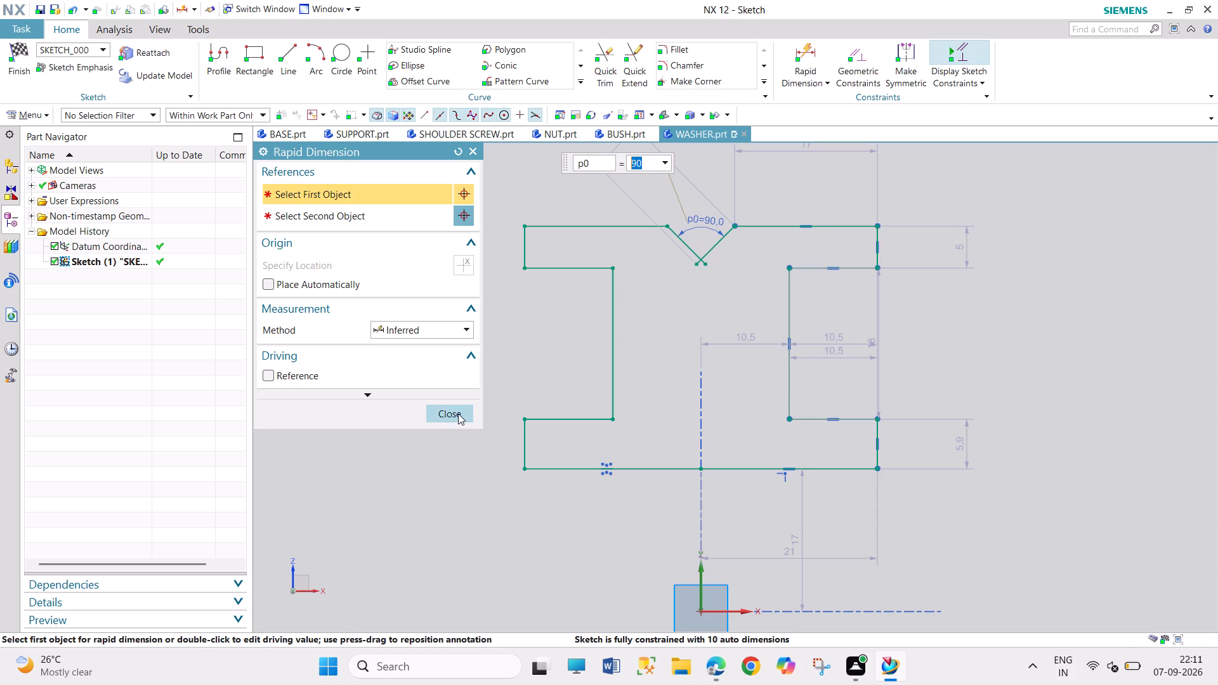
Make the loose lower endpoints of the two V-notch lines coincident so the notch closes at its tip.
left_click(850, 54)
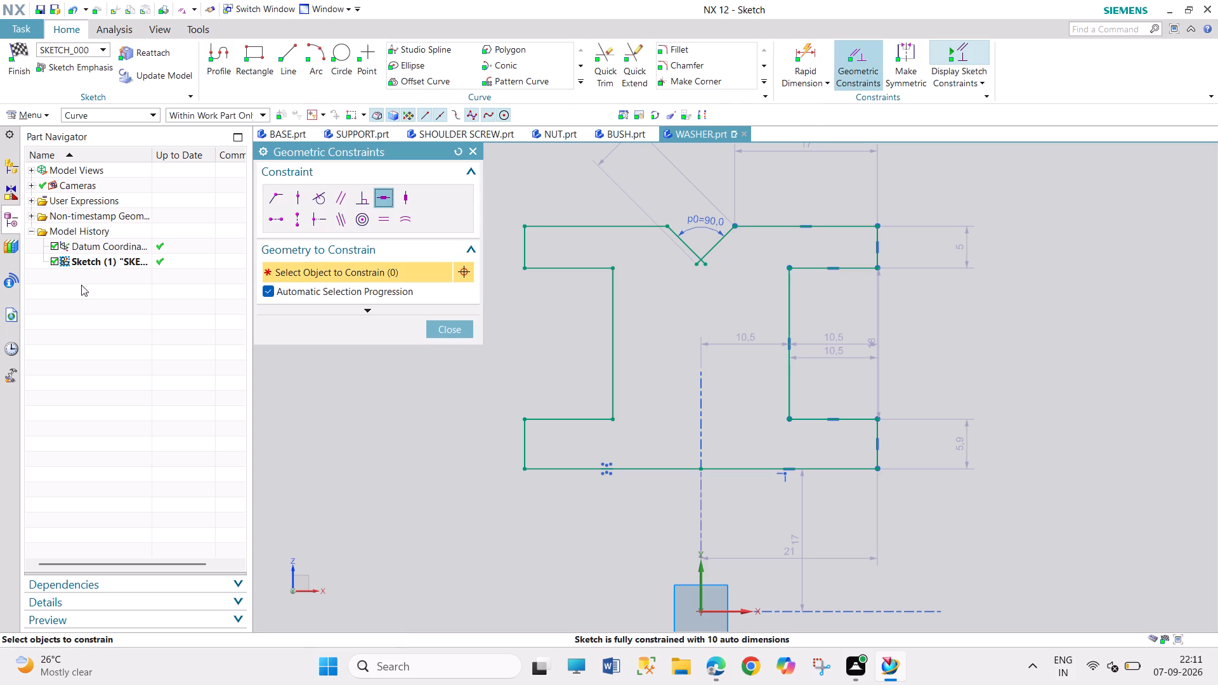
left_click(284, 196)
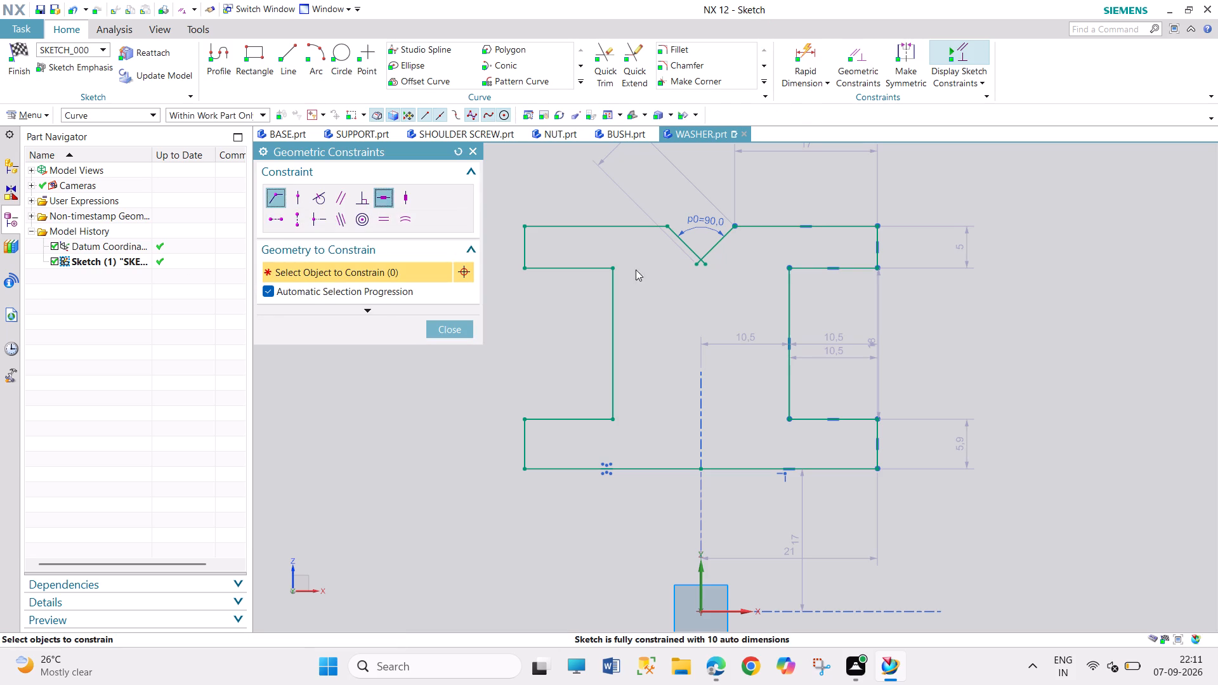
left_click(710, 265)
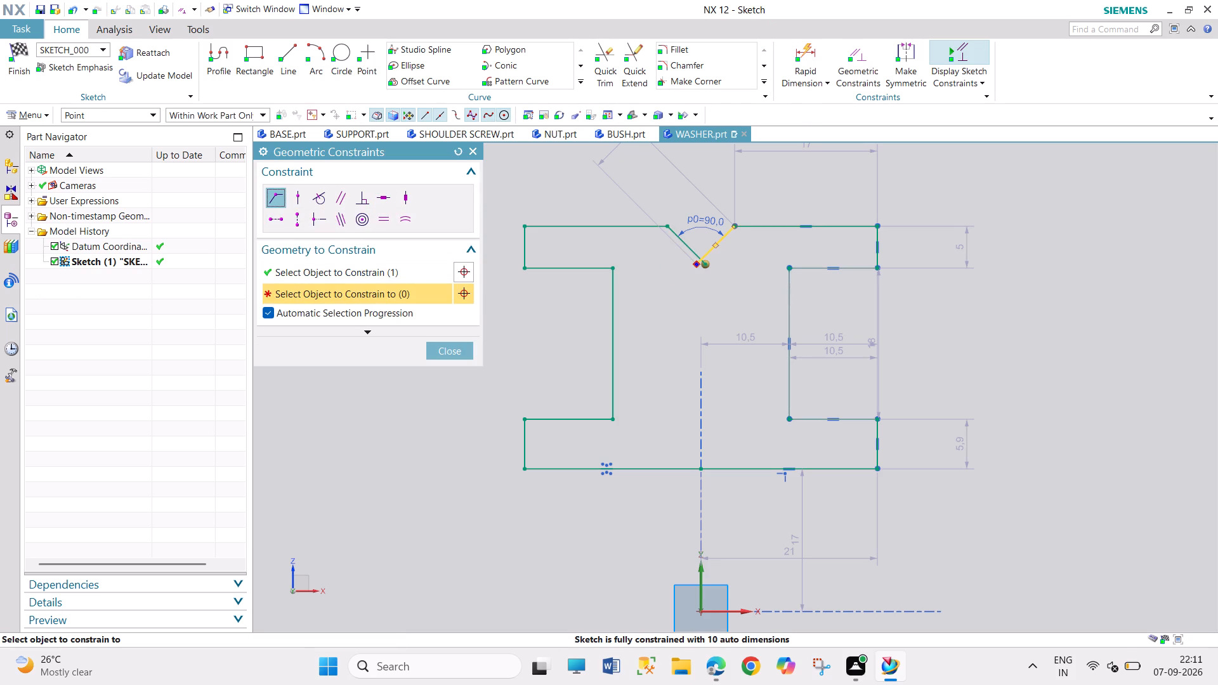
left_click(691, 266)
left_click(449, 355)
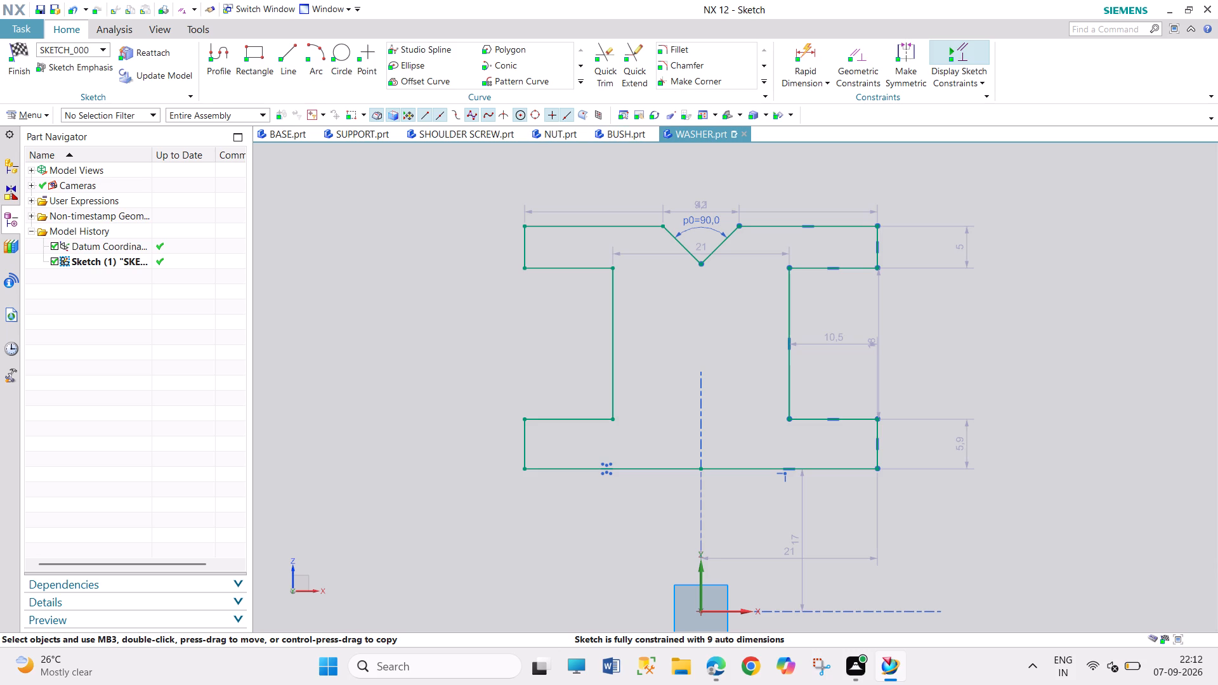
Dimension the vertical distance from the sketch origin to the profile's top right corner as 20 mm.
left_click(815, 39)
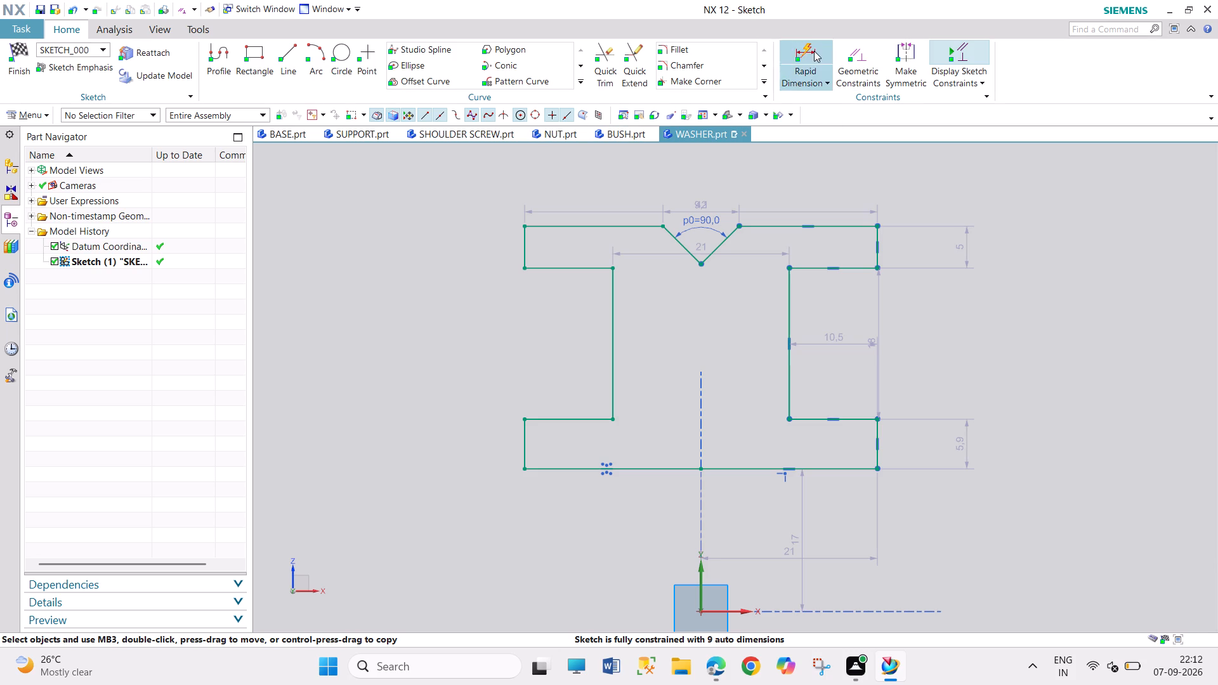
left_click(814, 51)
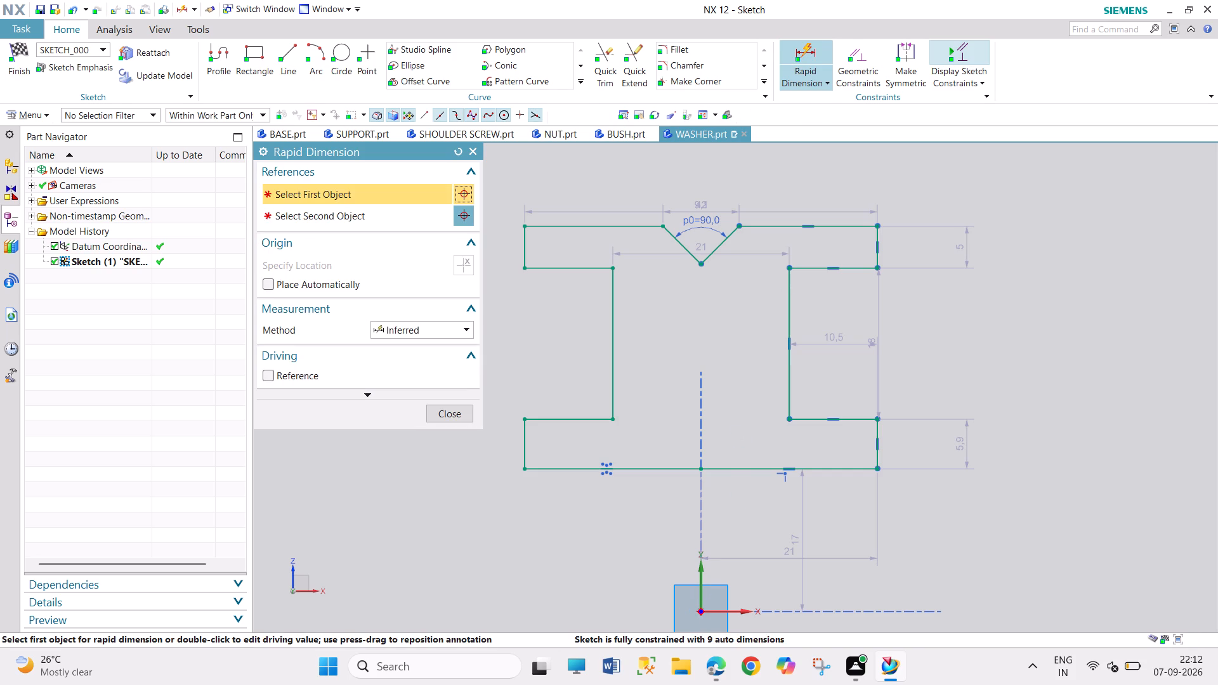
left_click(699, 612)
left_click_drag(875, 226, 885, 228)
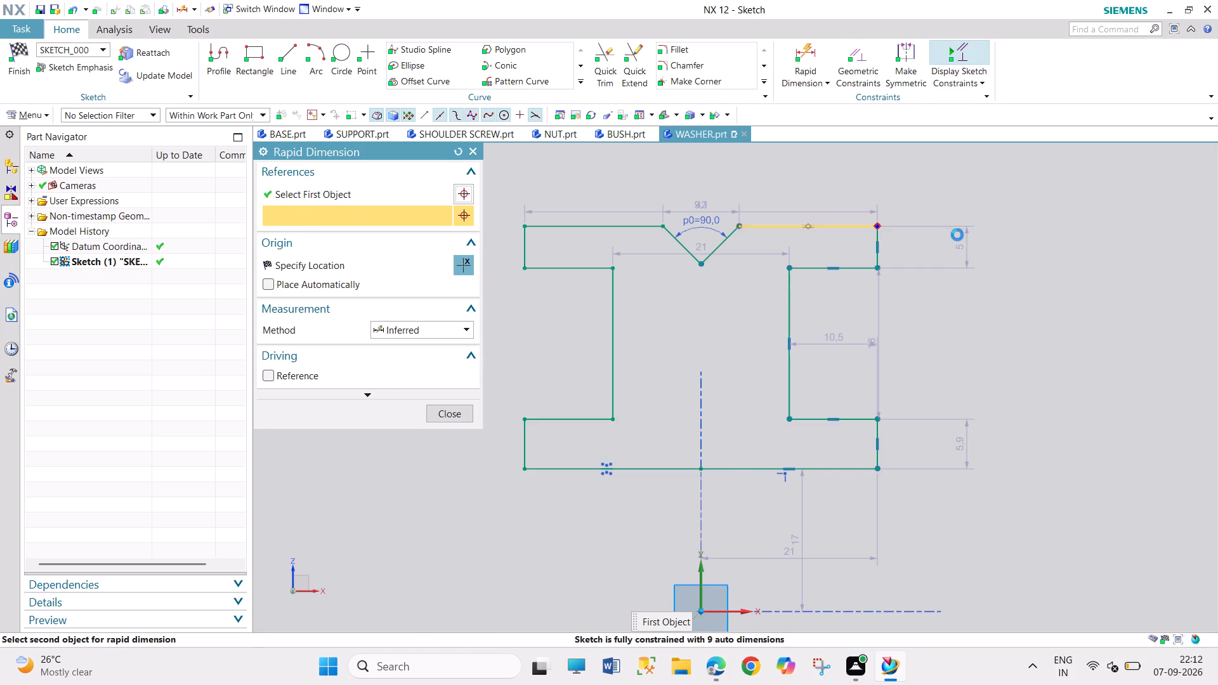
left_click(1063, 269)
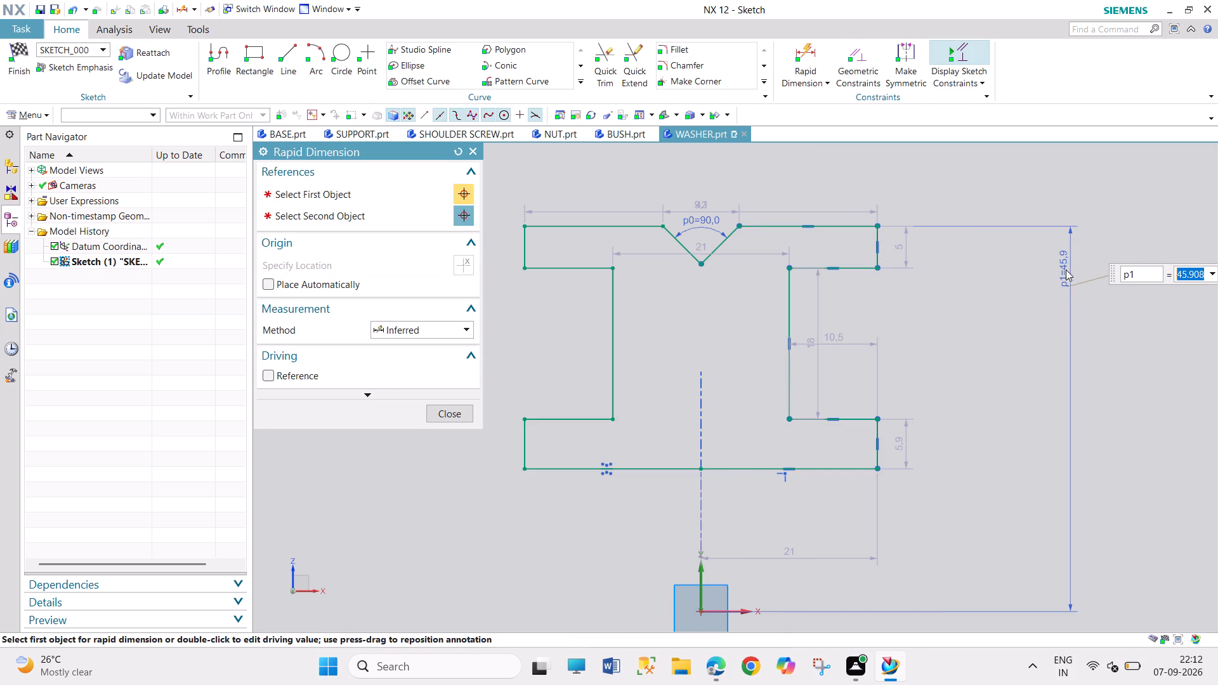
type("20")
key("Return")
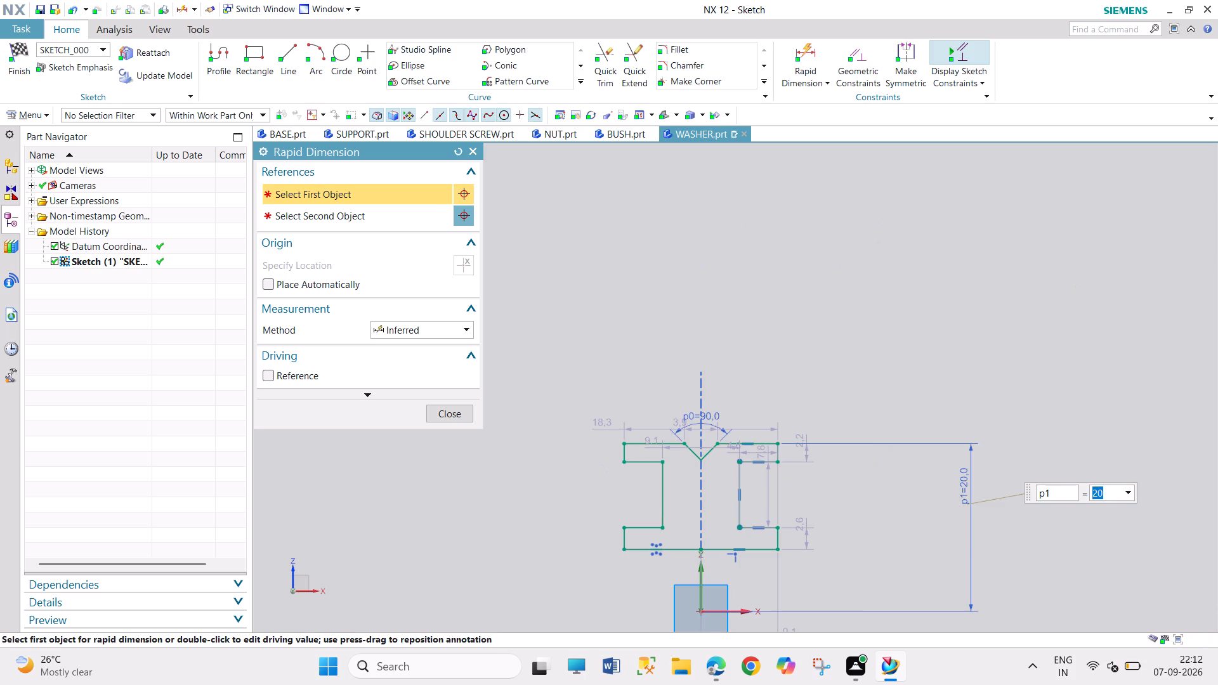
Dimension the height of the upper right flange's lower corner above the horizontal axis as 33/2 mm.
scroll(765, 599, "up", 3)
scroll(769, 597, "down", 8)
scroll(769, 622, "up", 4)
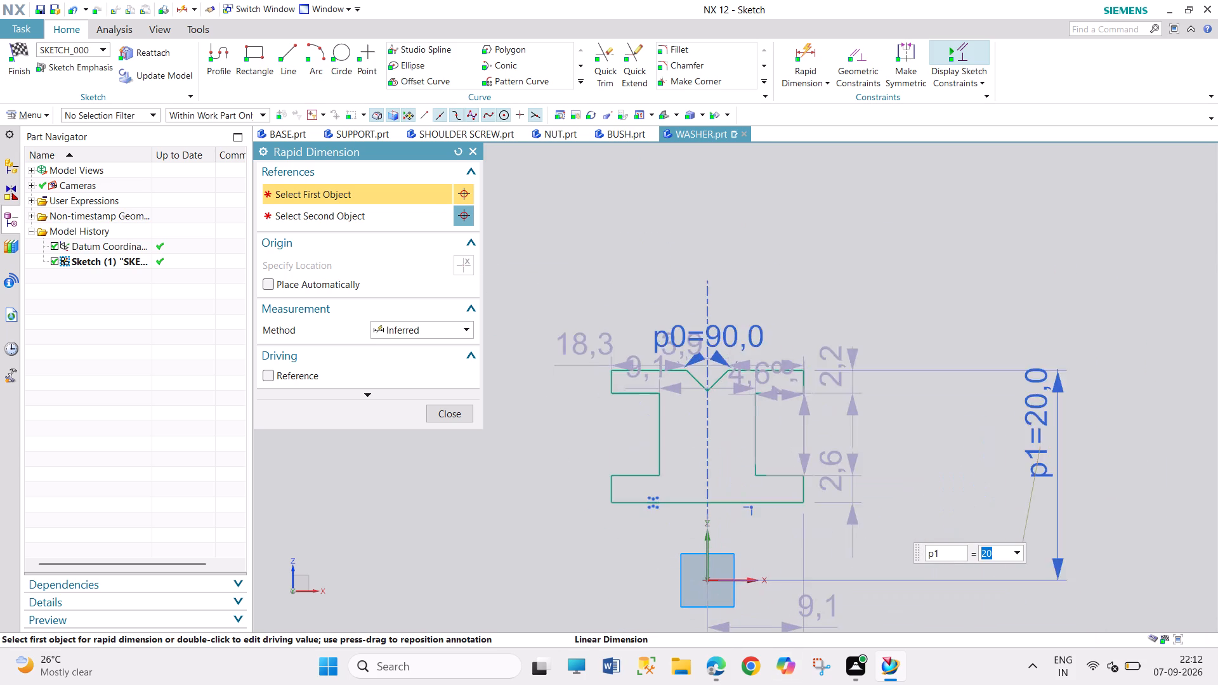
scroll(769, 622, "up", 2)
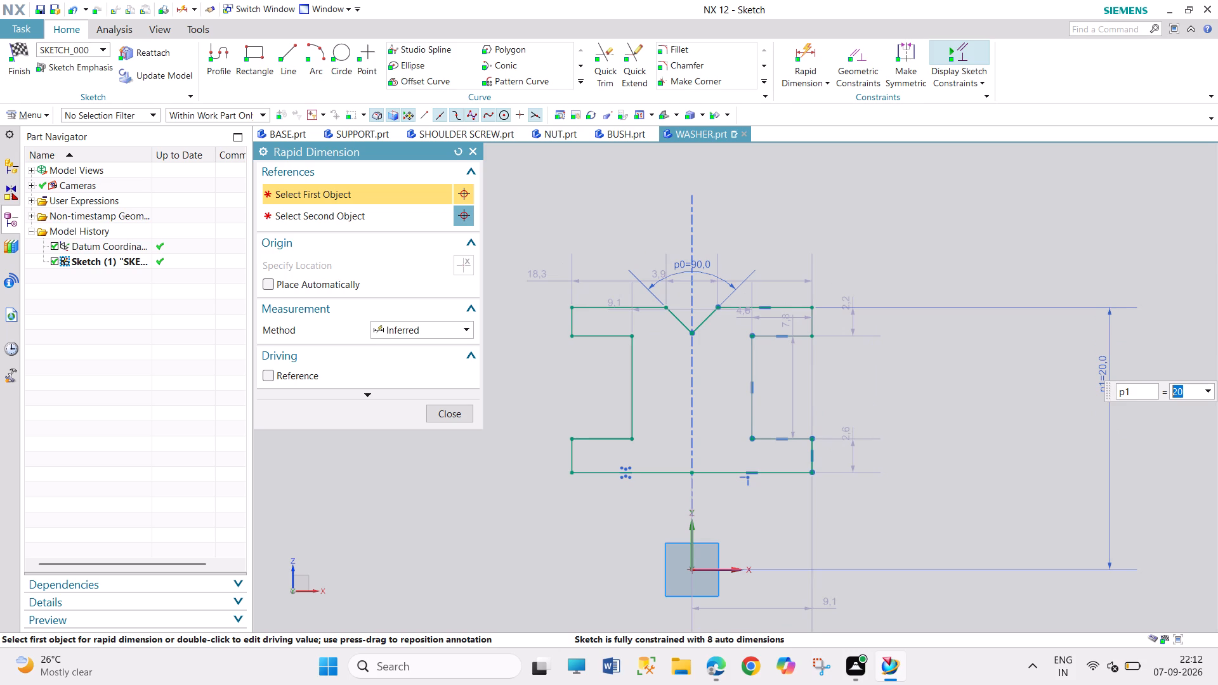
left_click(813, 341)
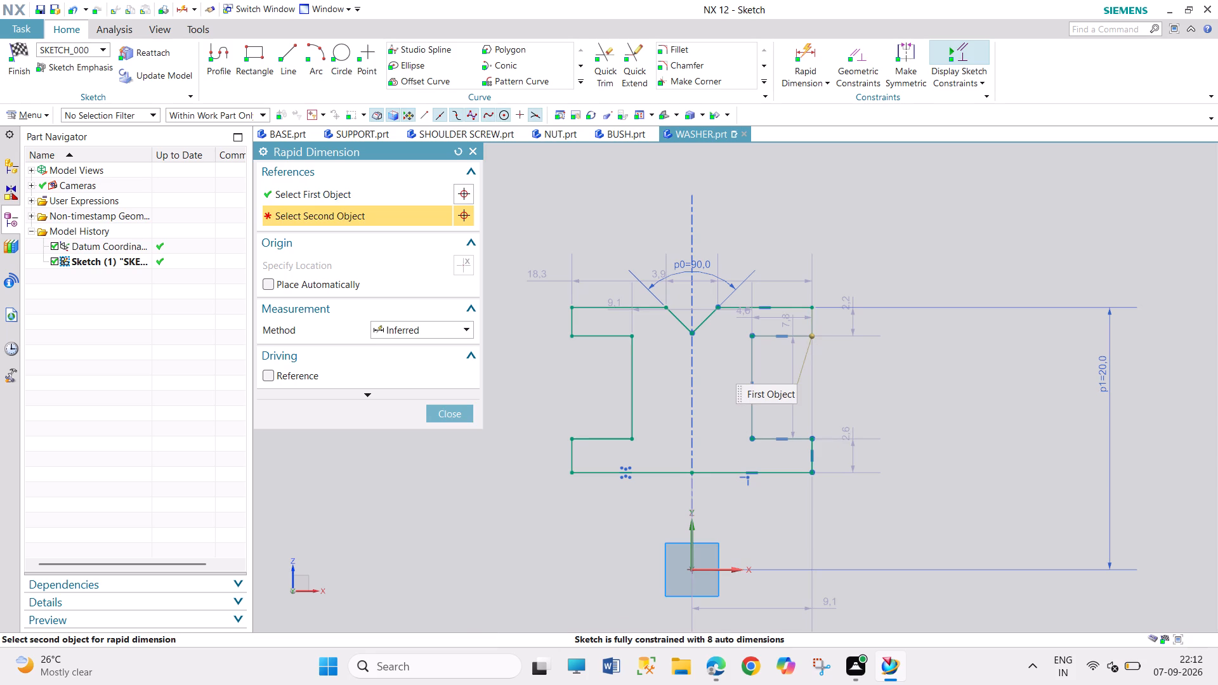
left_click(735, 572)
left_click_drag(987, 452, 1001, 457)
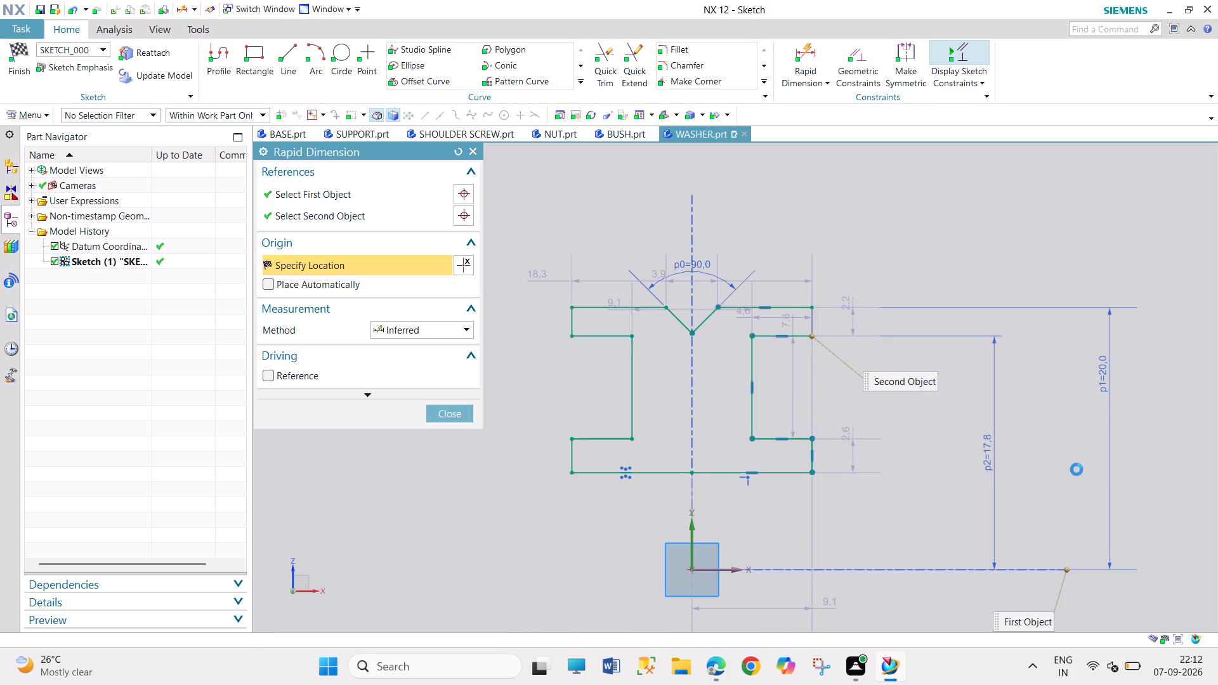
type("33/2")
key("Return")
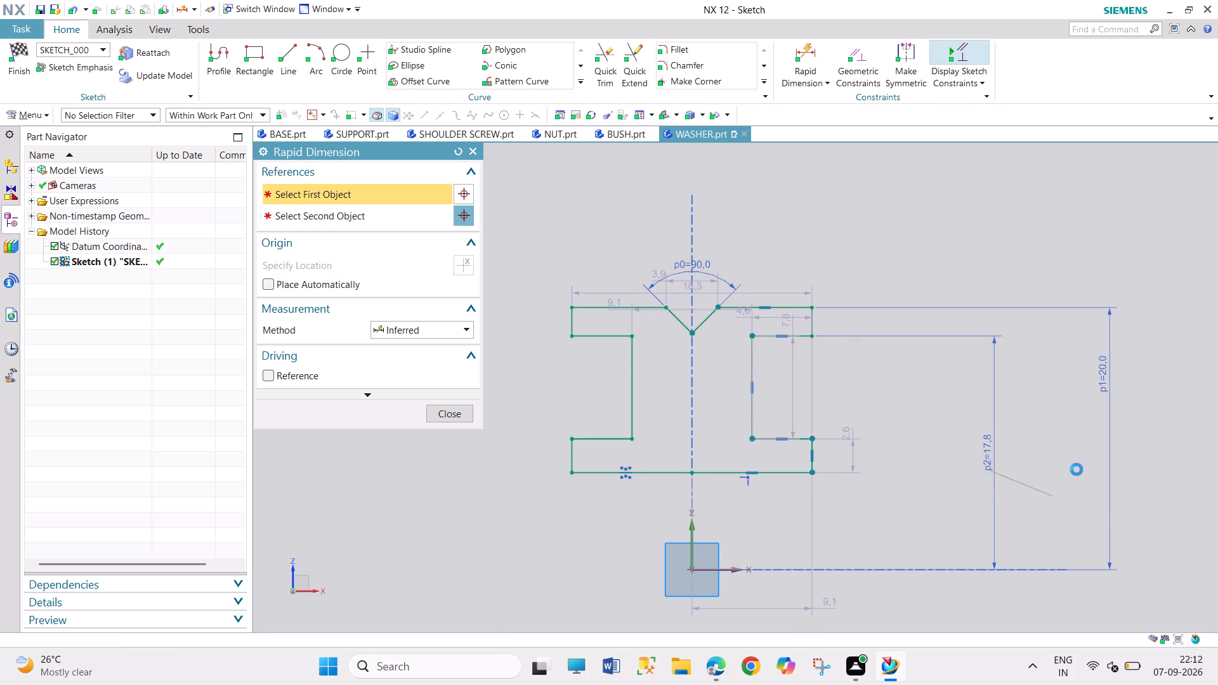
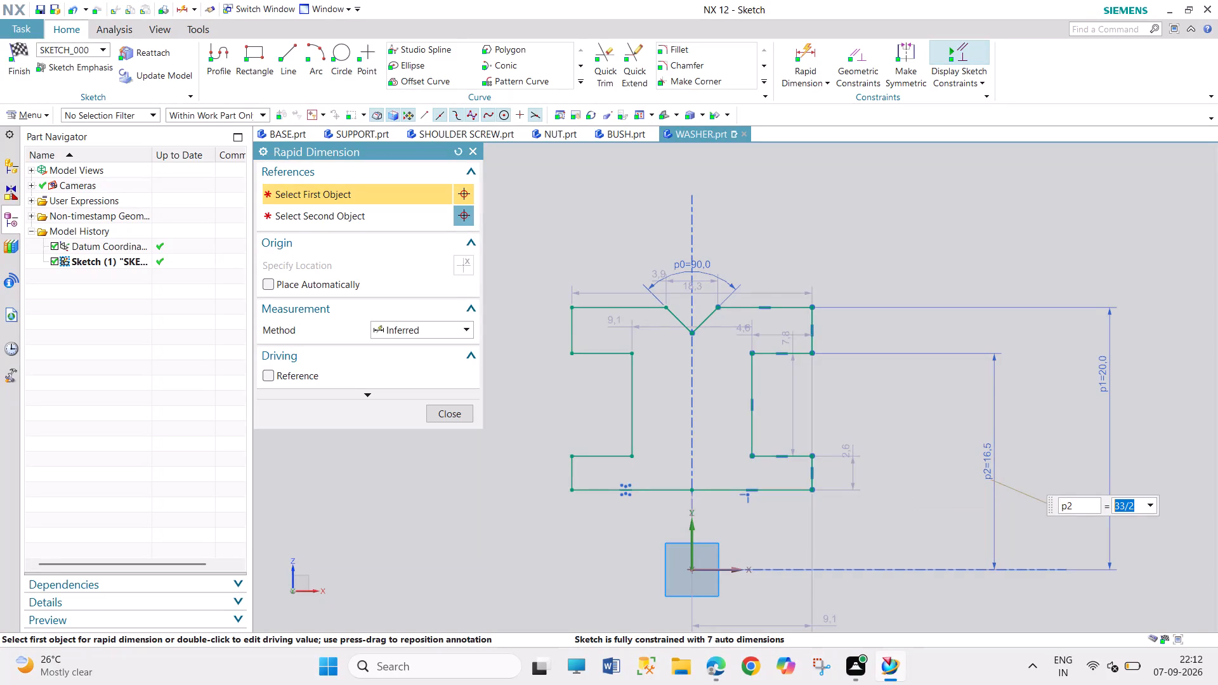
Dimension the height of the lower right flange's upper corner above the horizontal axis as 5 mm.
left_click(813, 452)
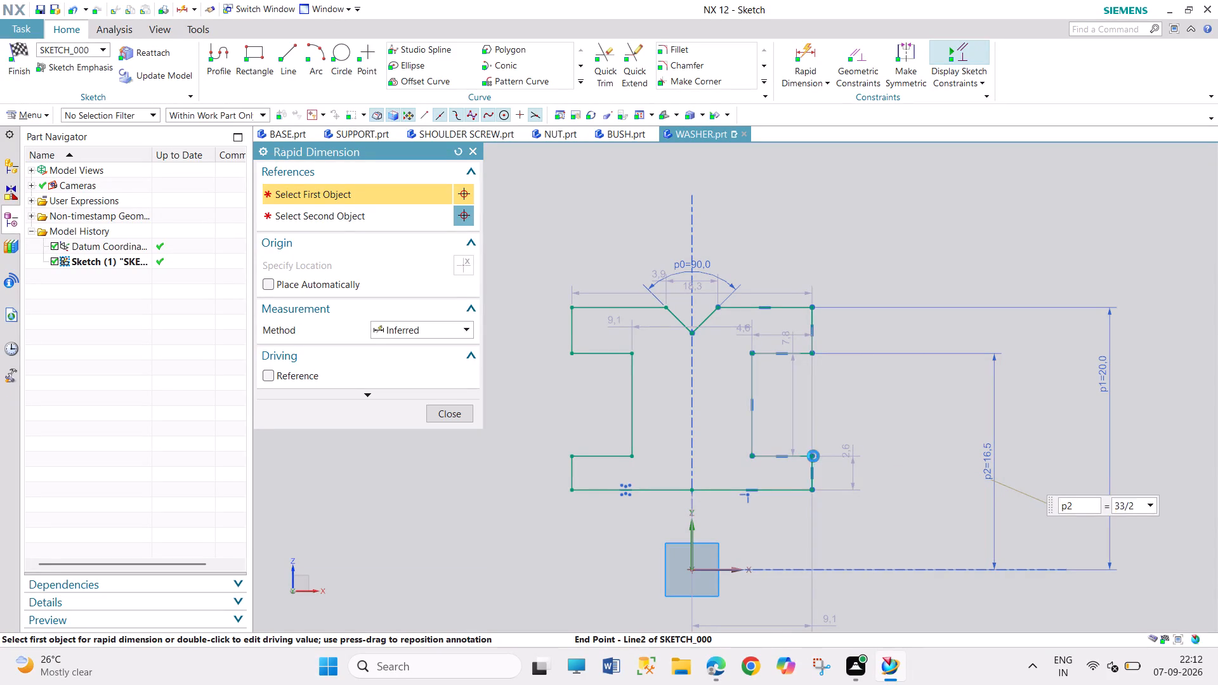
left_click(709, 573)
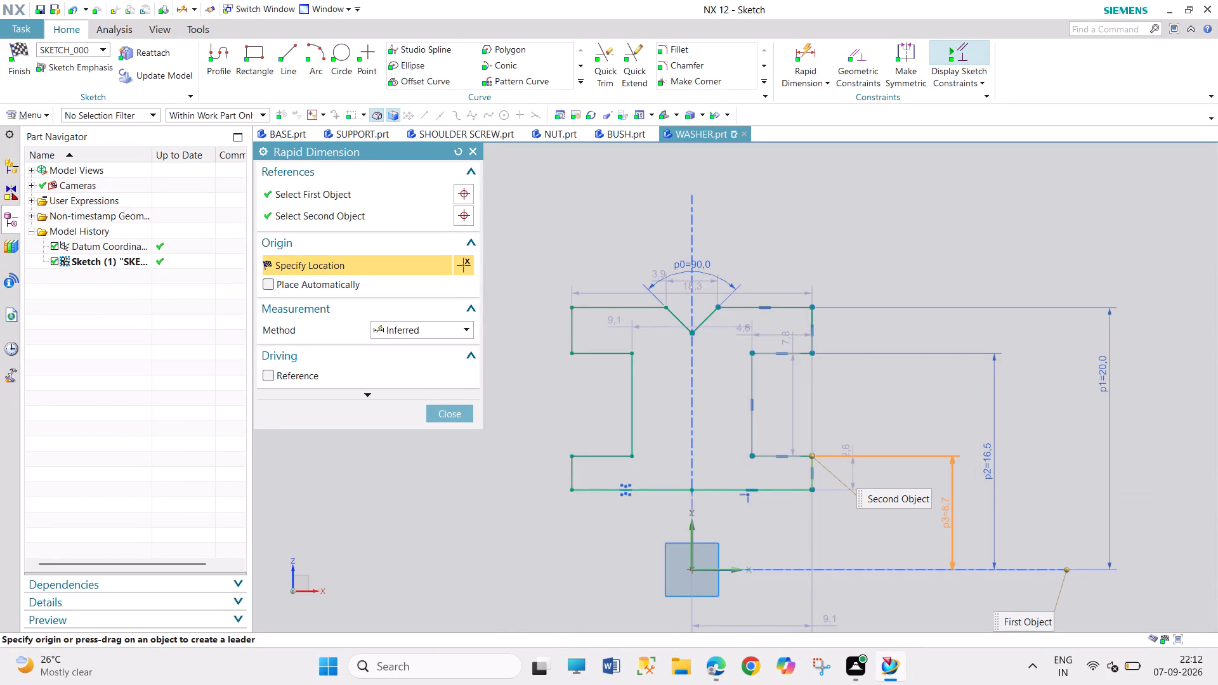
left_click(945, 507)
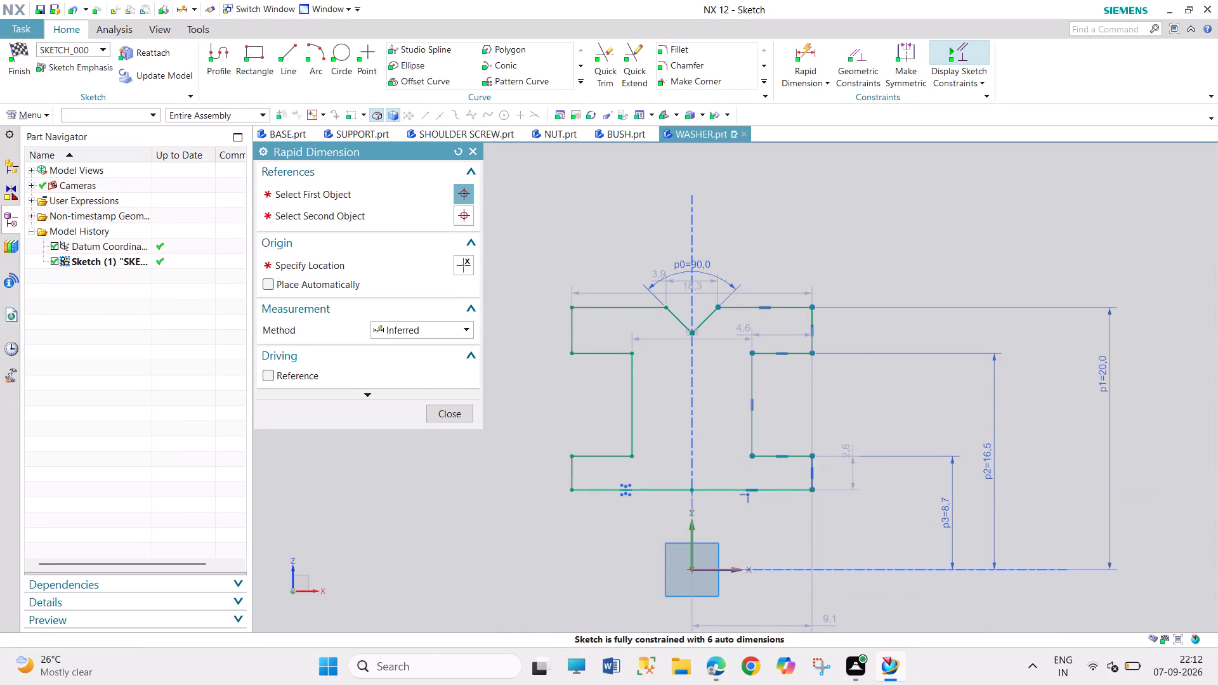
key("5")
key("Return")
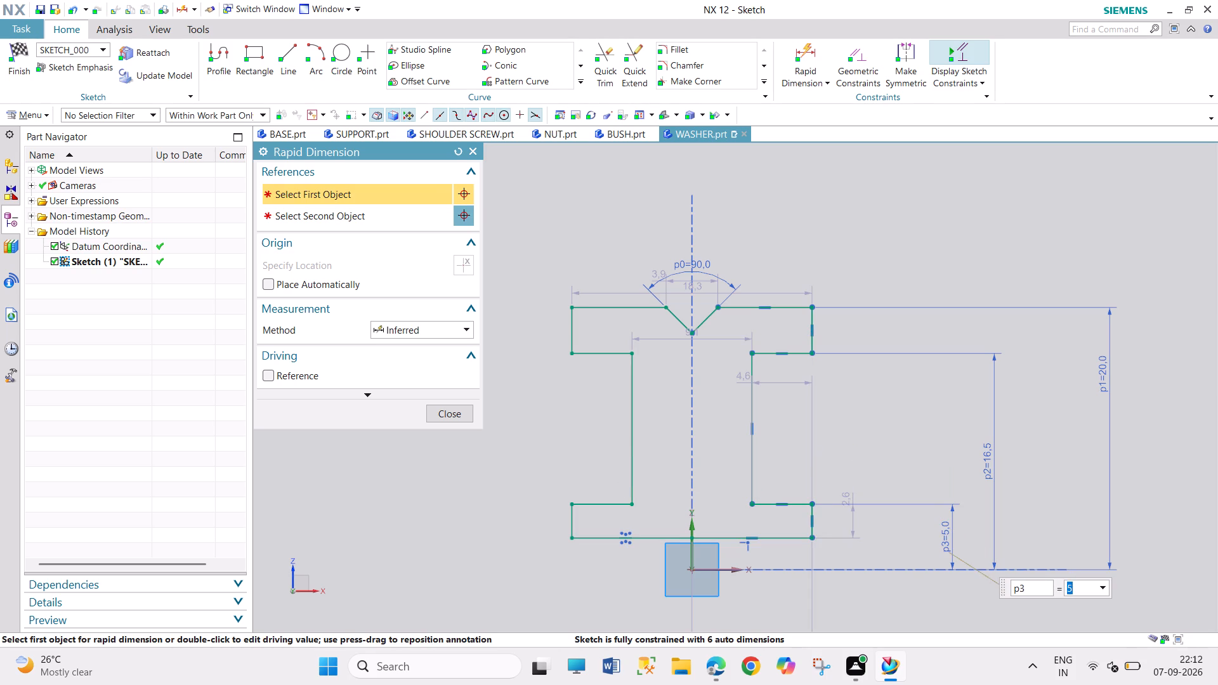
Dimension the vertical distance from the sketch origin to the profile's bottom edge as 6.25/2 mm.
left_click_drag(778, 538, 776, 547)
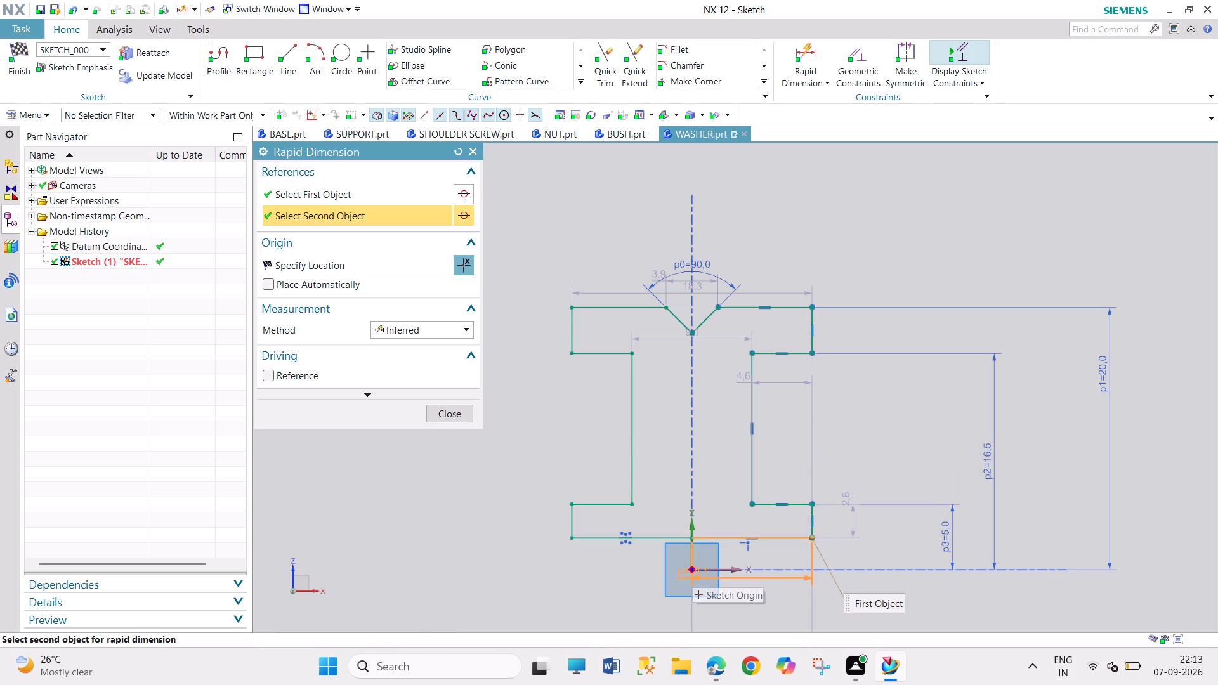
left_click(692, 571)
left_click(900, 552)
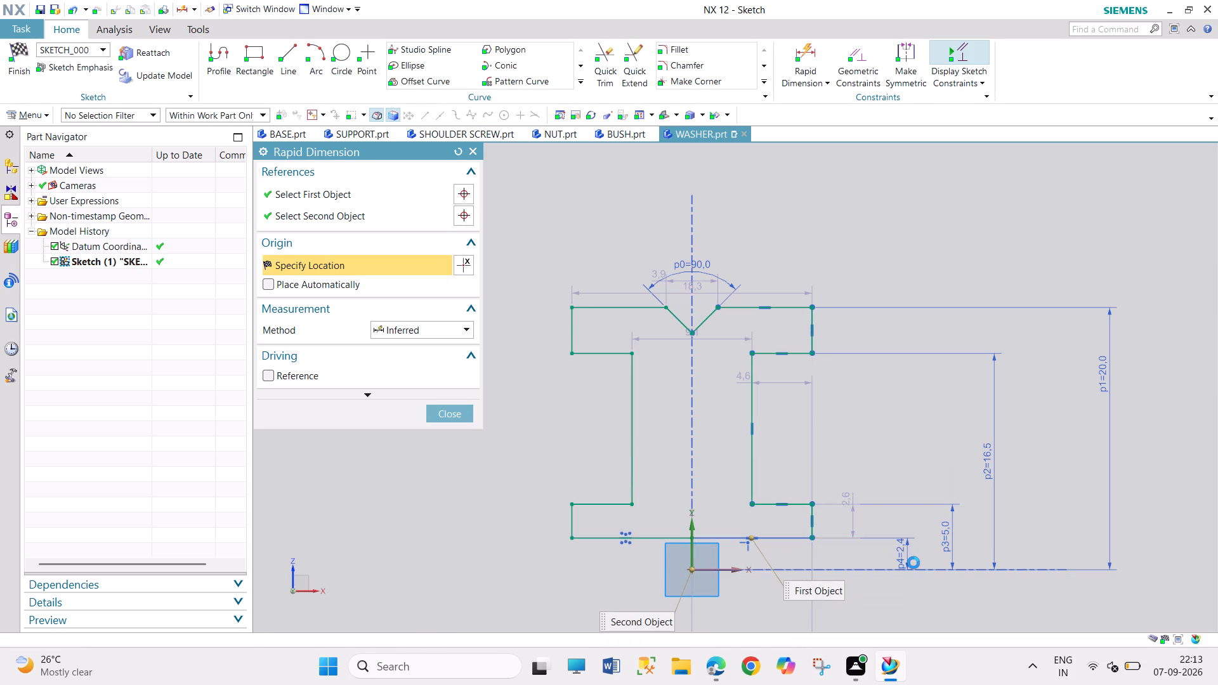
type("6.25/2")
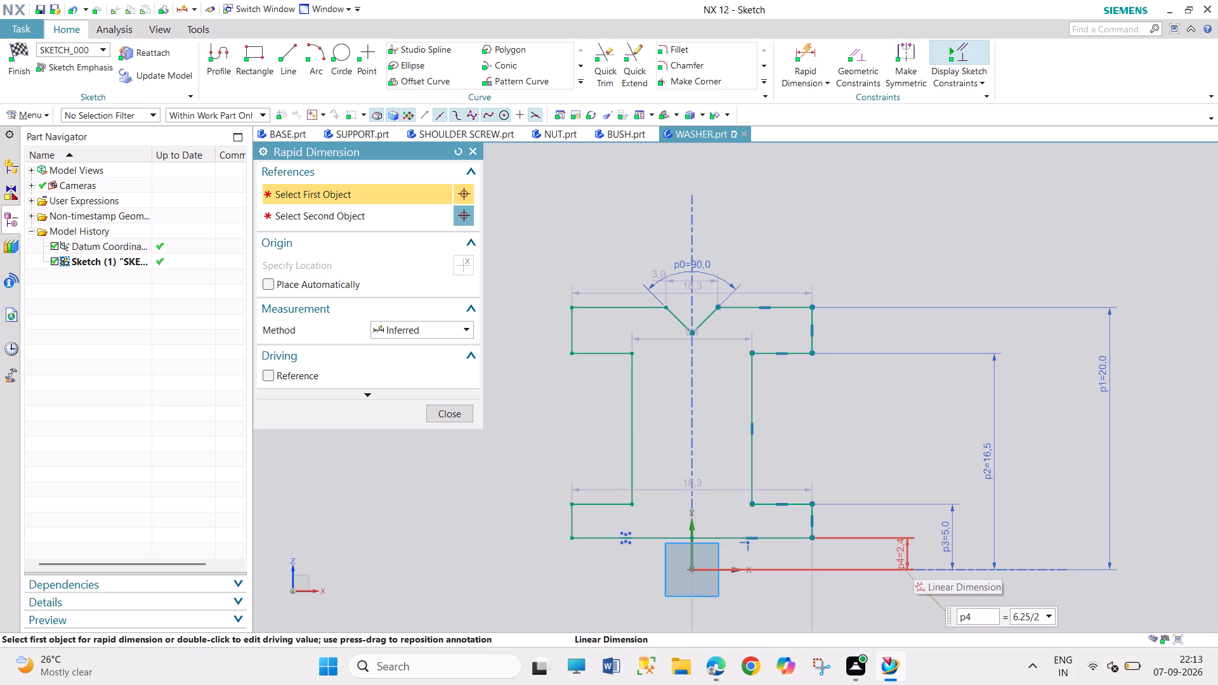
key("Return")
left_click(438, 417)
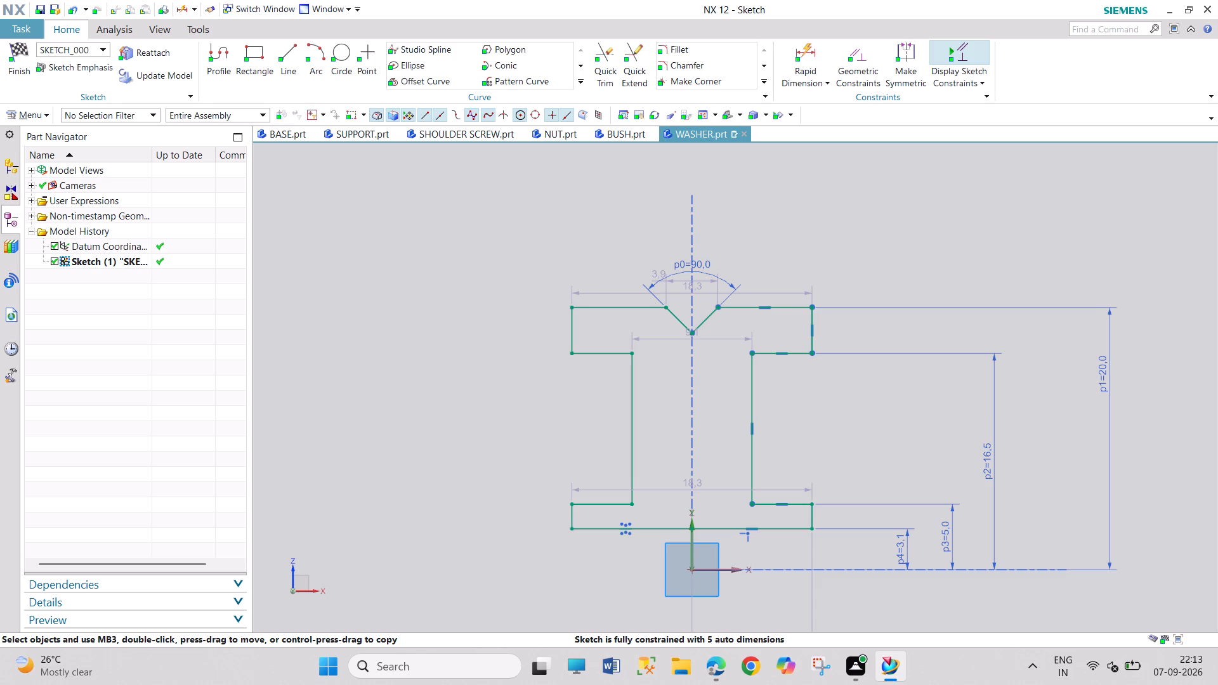
Move the overall width and notch width dimensions clear above the profile and set the upper flange's overall width to 15 mm.
left_click_drag(597, 290, 635, 197)
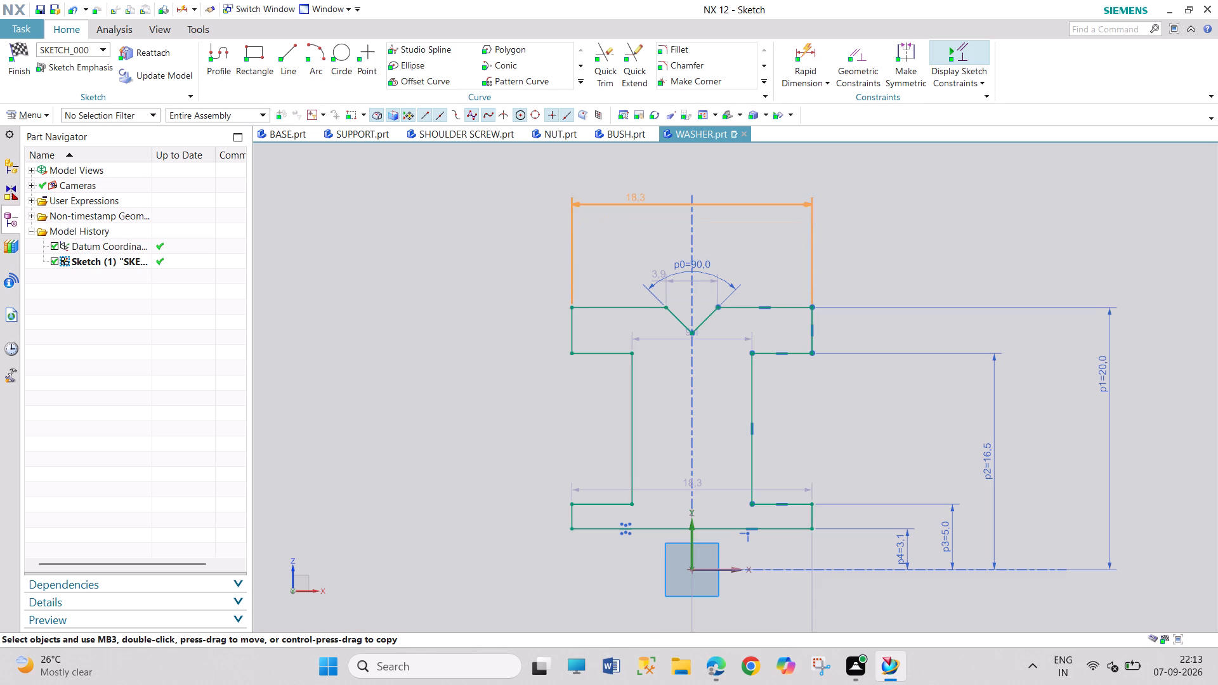
left_click_drag(635, 197, 667, 176)
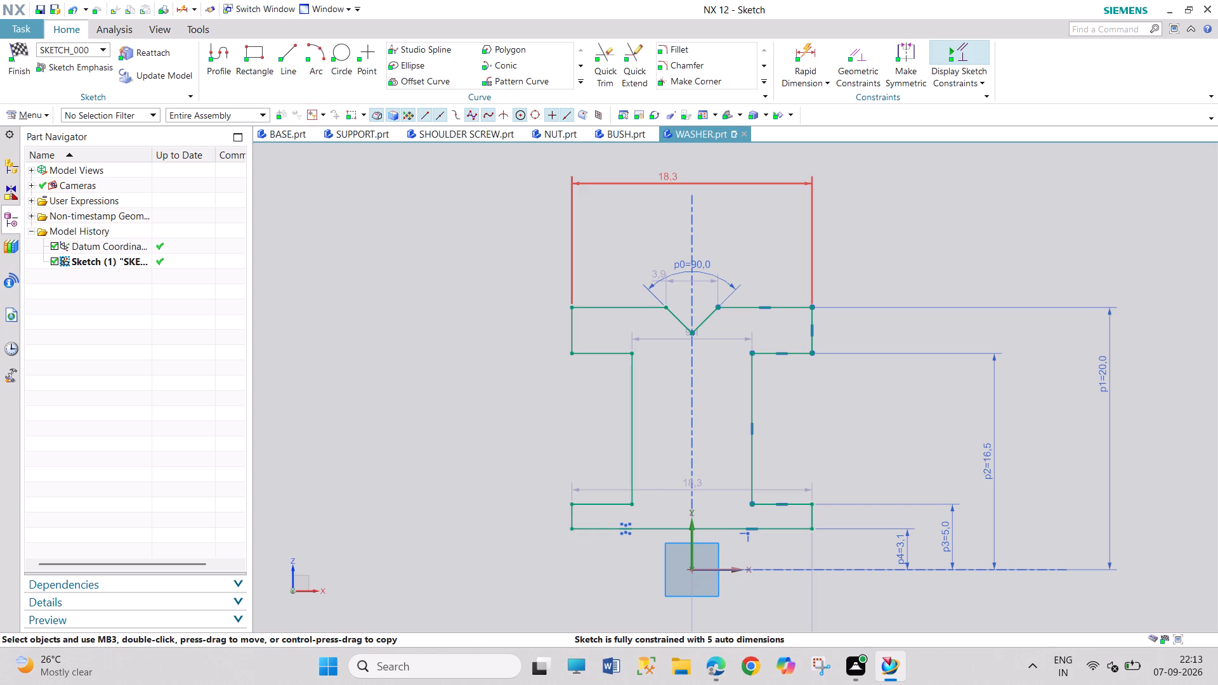
left_click_drag(693, 281, 781, 229)
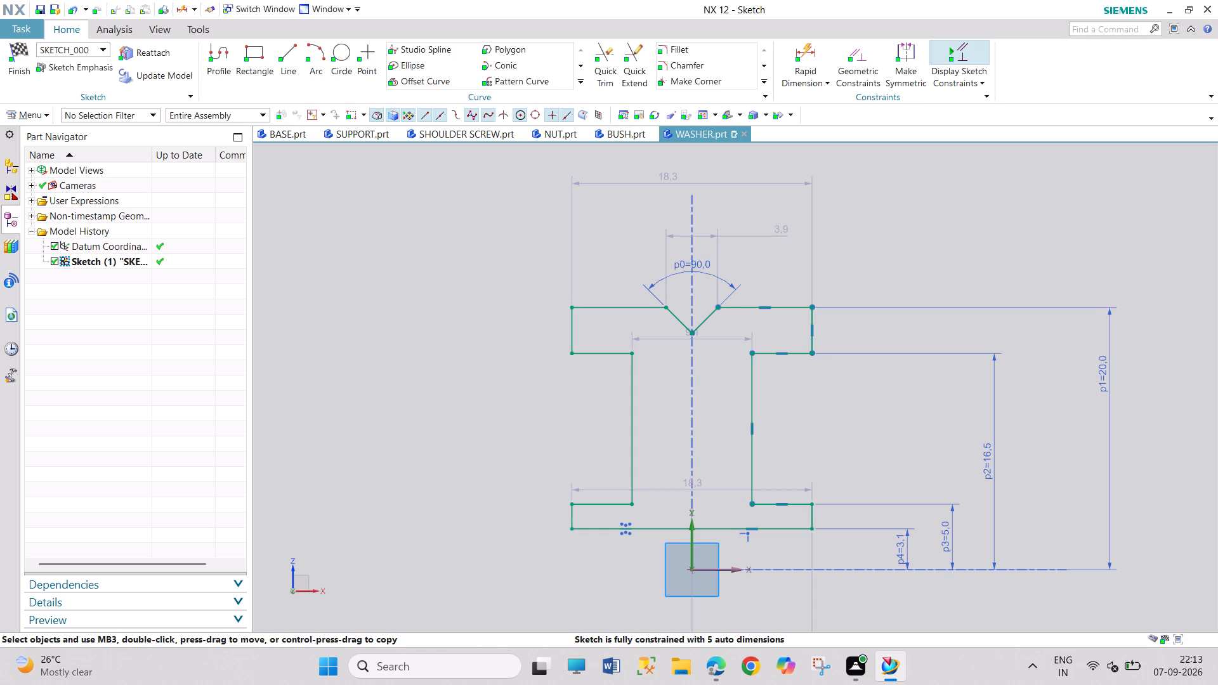
double_click(679, 176)
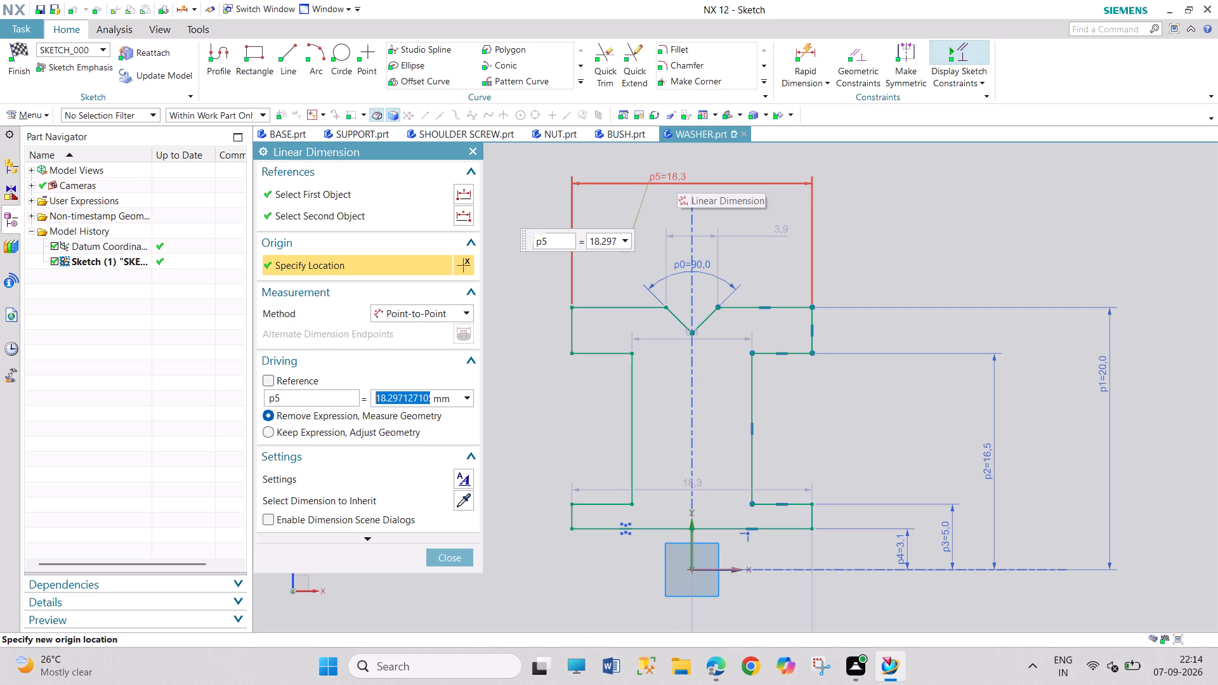
type("15")
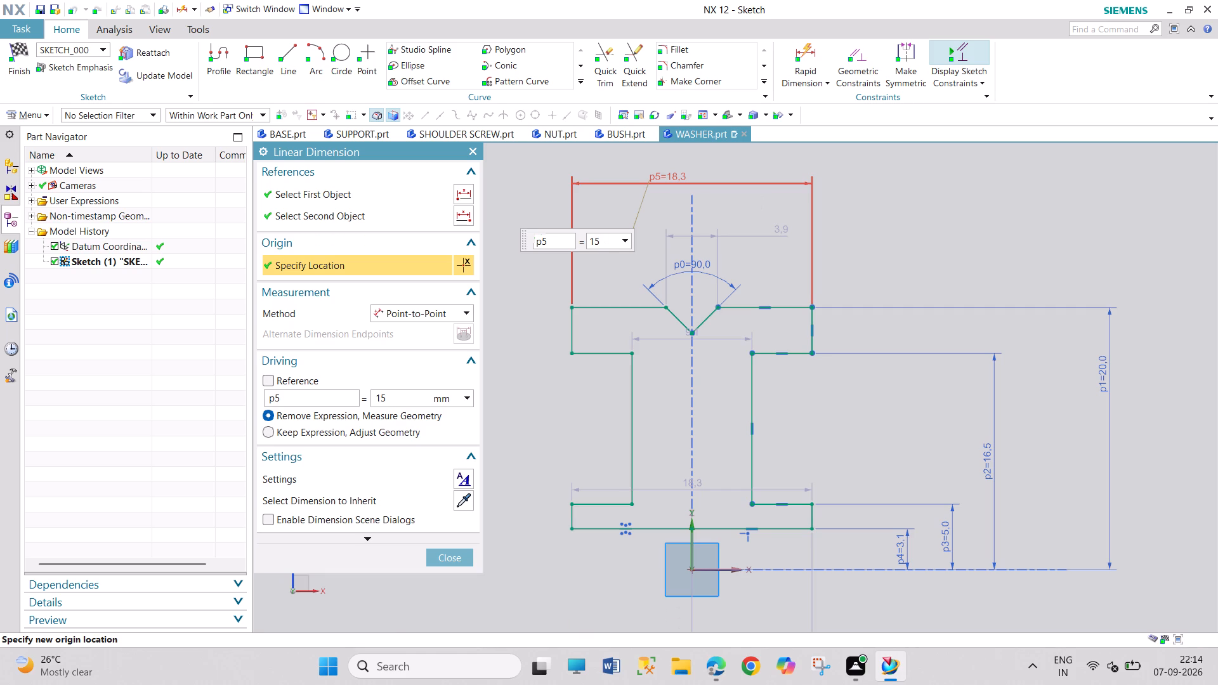
key("Return")
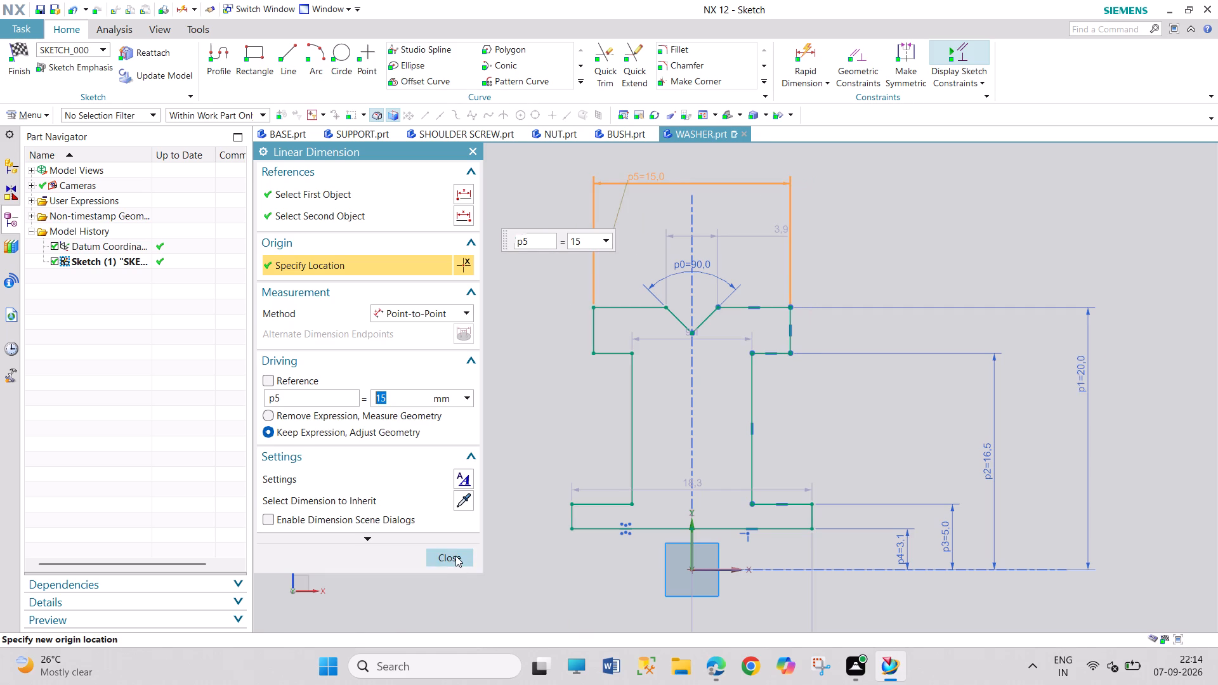
left_click(455, 556)
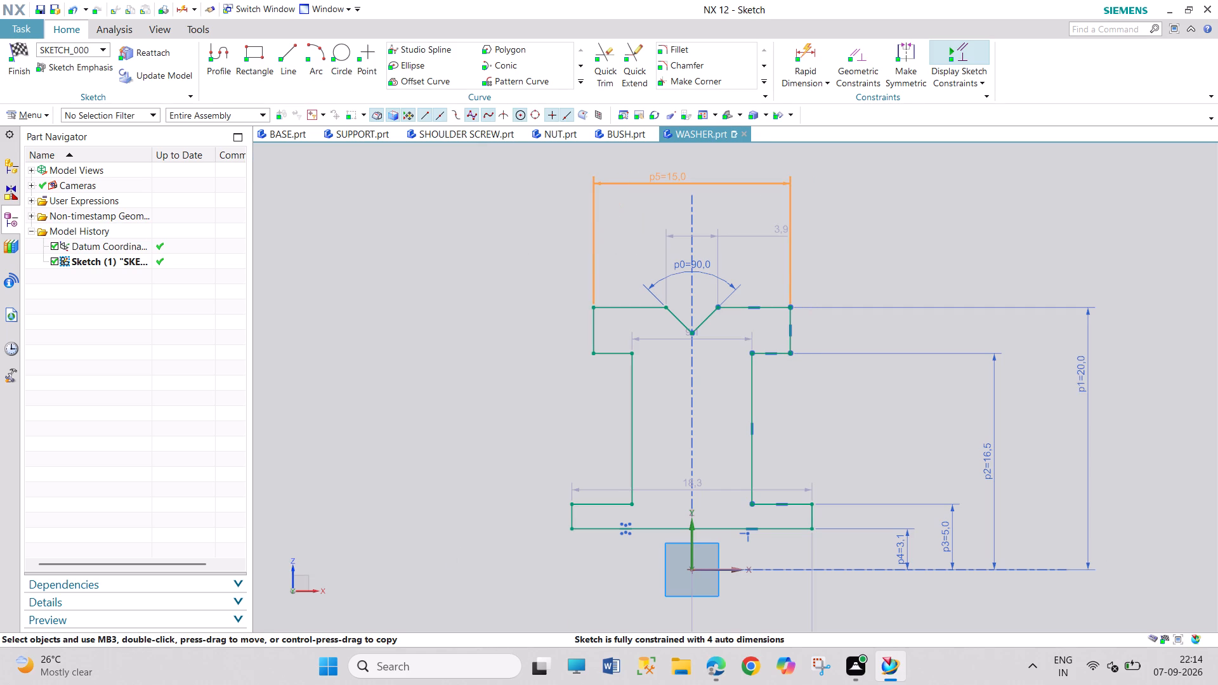
Apply vertical alignment between the side-edge midpoints of the upper and lower flanges, on the left and on the right.
left_click(865, 55)
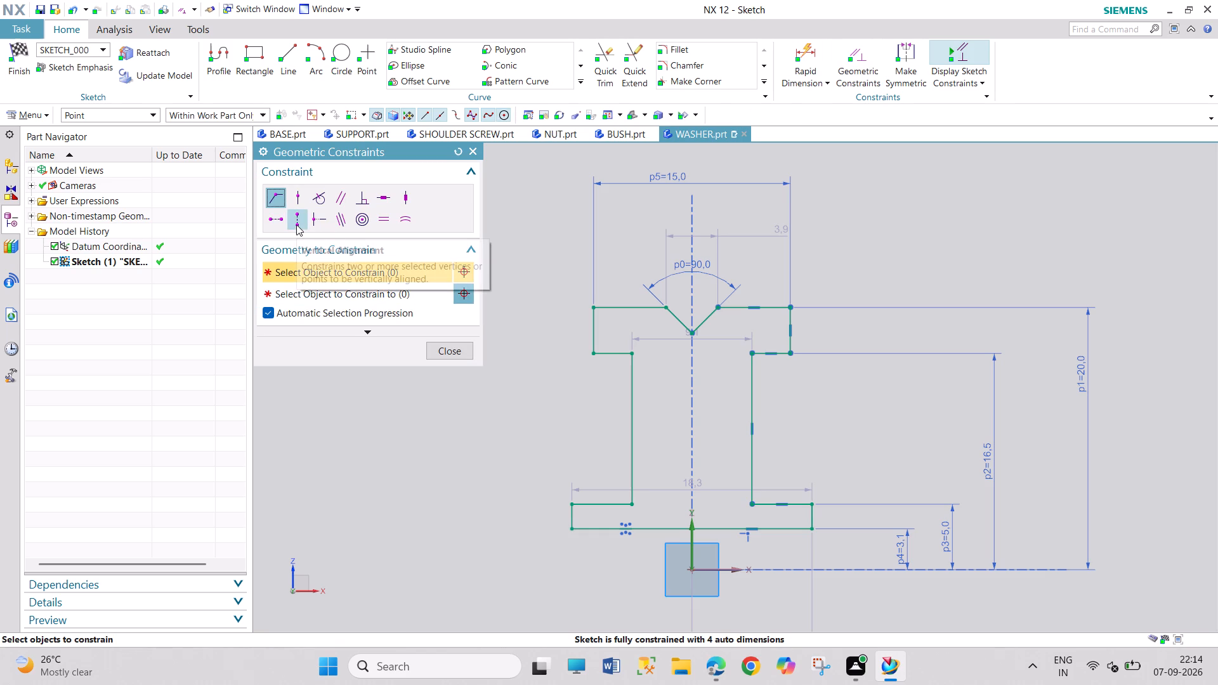
left_click(296, 225)
left_click(592, 334)
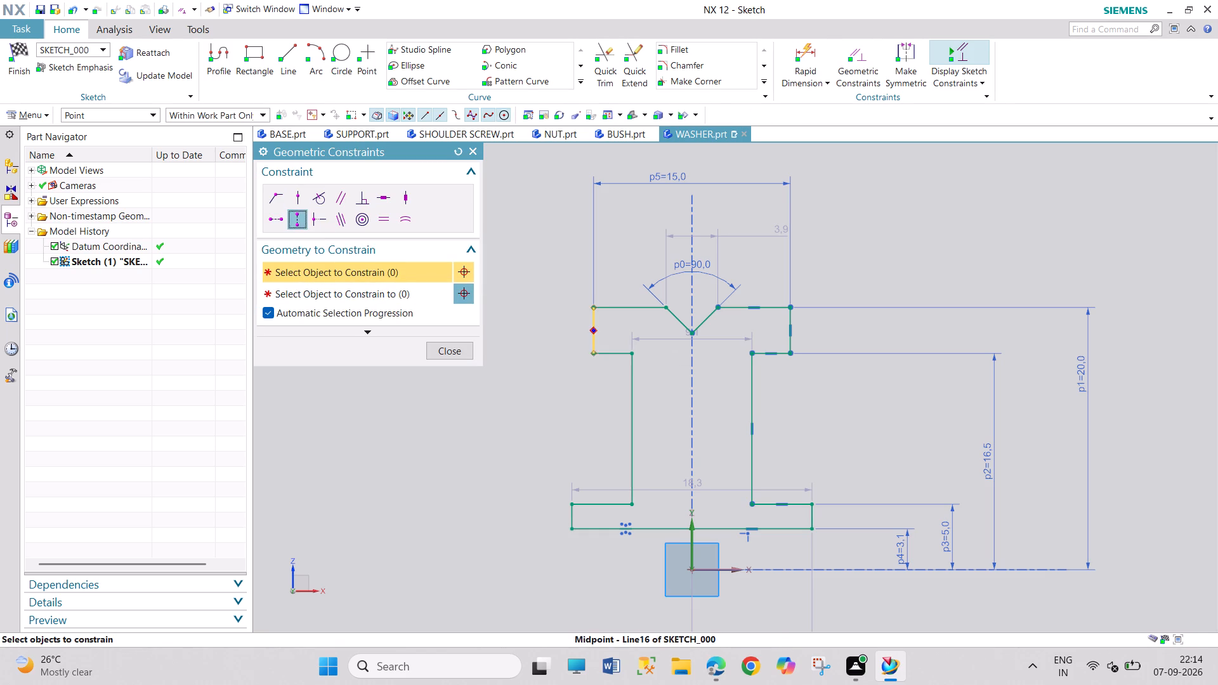
left_click(573, 519)
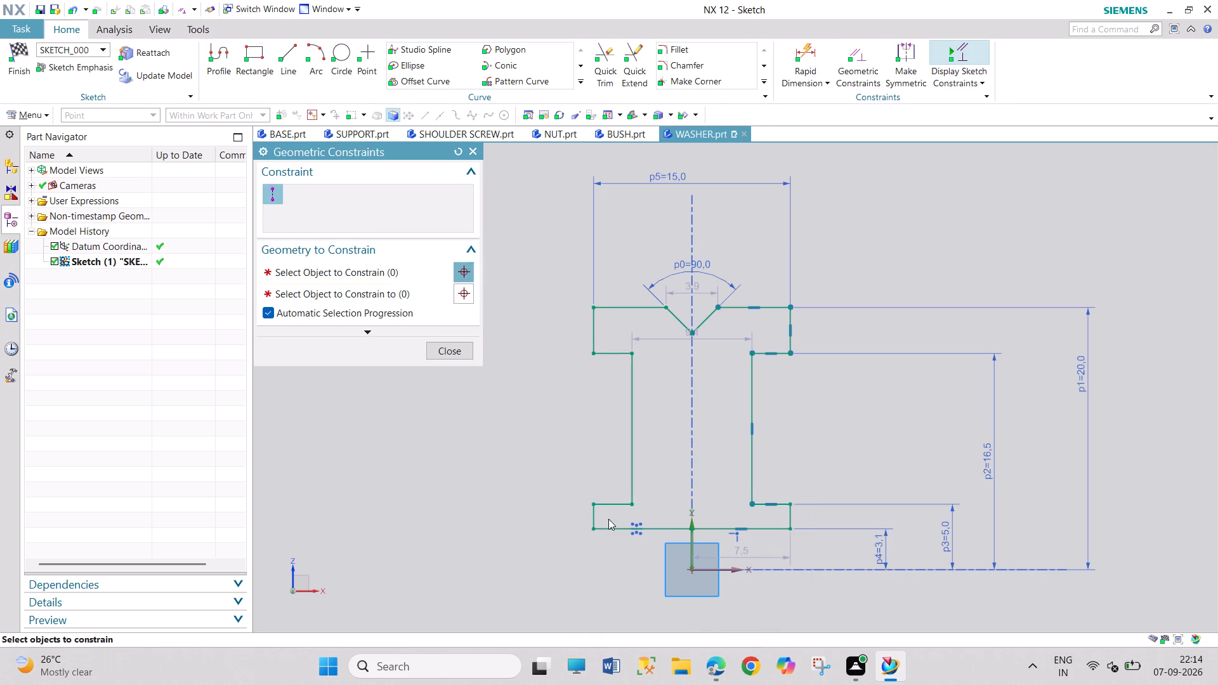
left_click(792, 320)
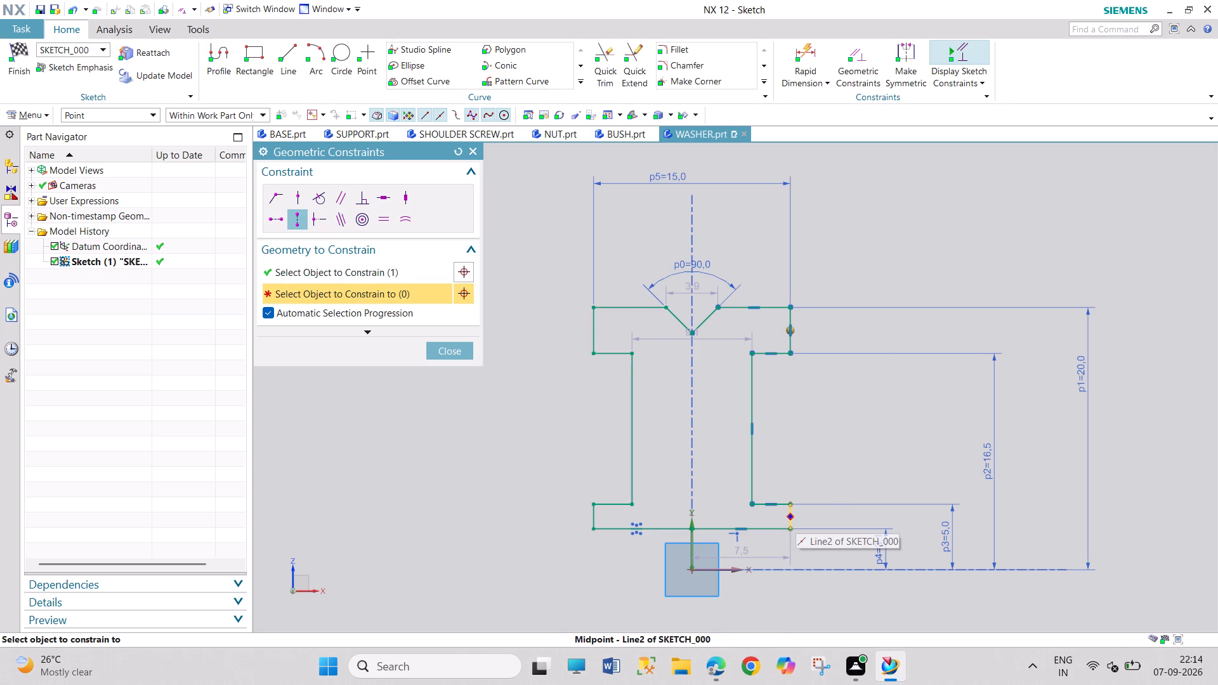
left_click(787, 518)
left_click(457, 358)
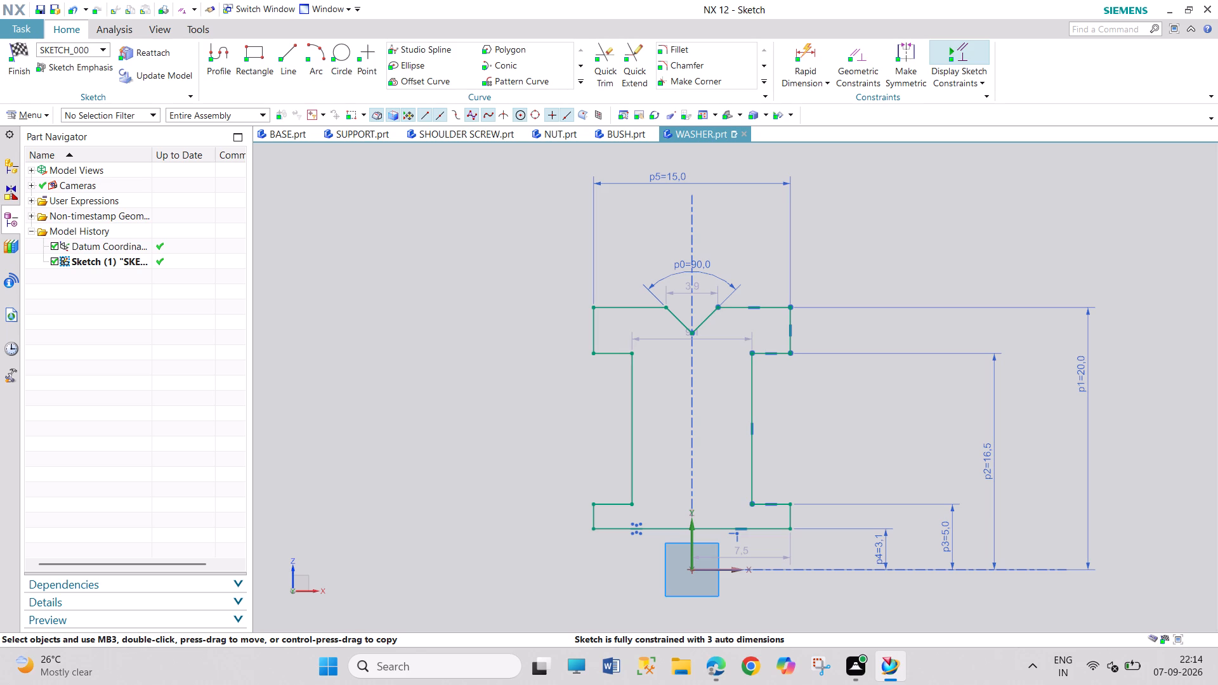
Move the V notch's opening width dimension aside and set it to 5 mm.
left_click_drag(707, 290, 782, 270)
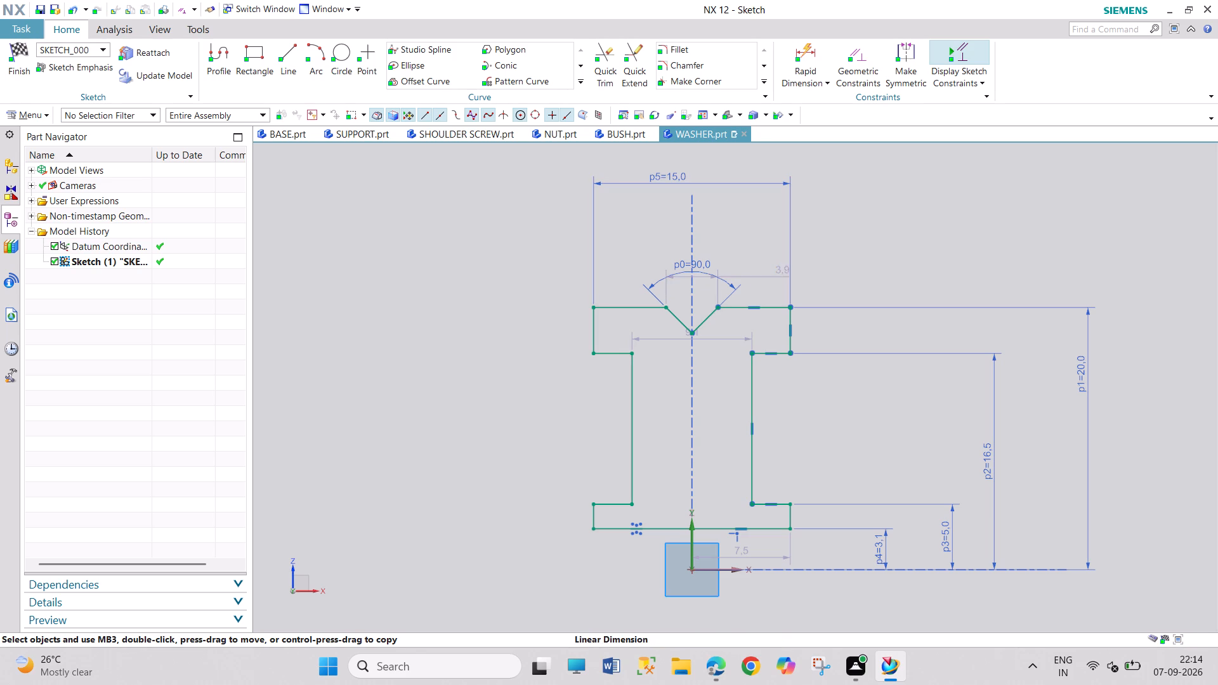
double_click(776, 271)
key("5")
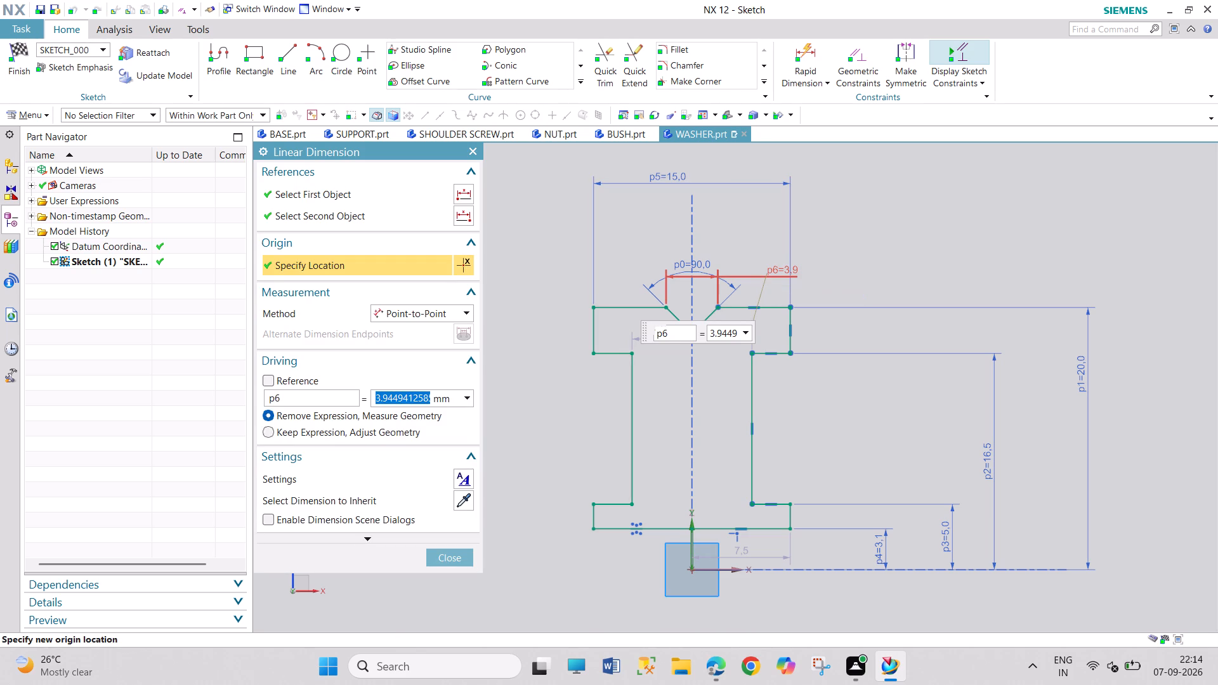
key("Return")
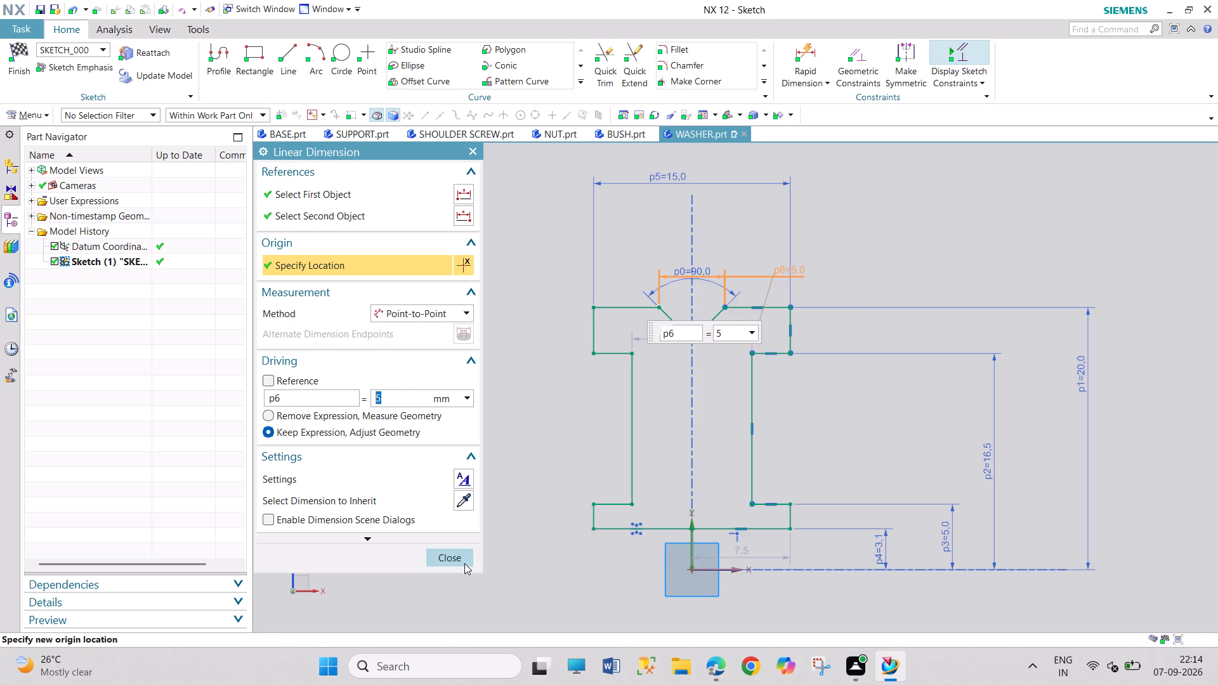
left_click(464, 563)
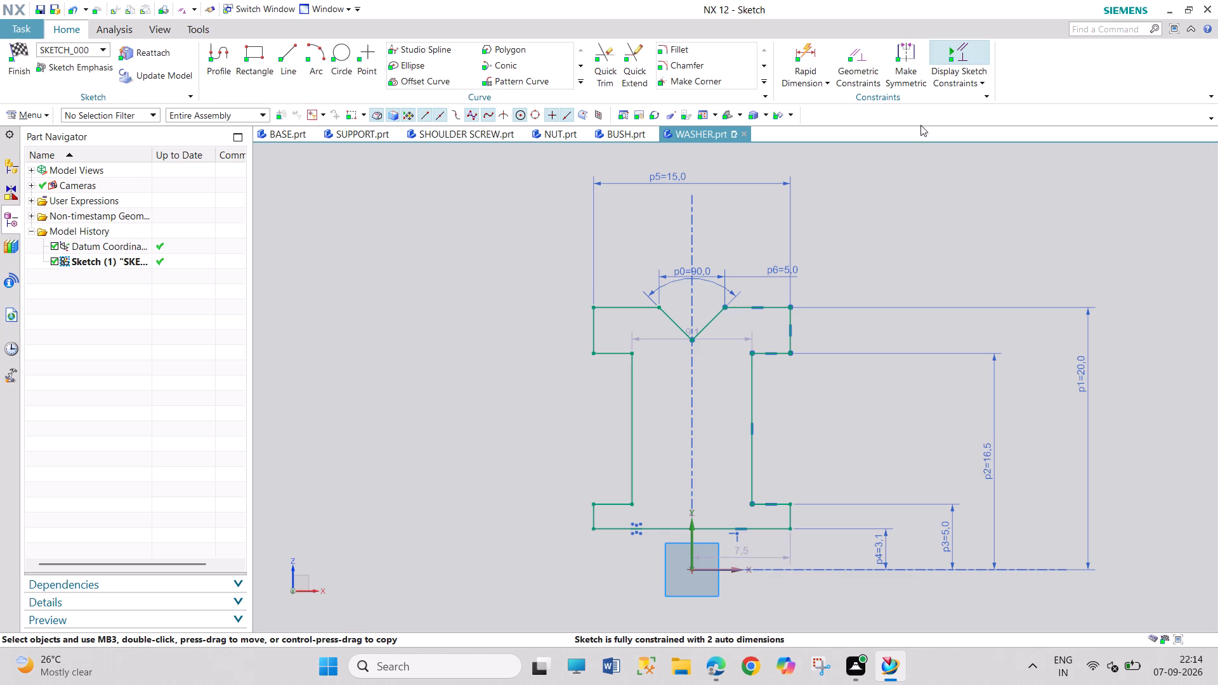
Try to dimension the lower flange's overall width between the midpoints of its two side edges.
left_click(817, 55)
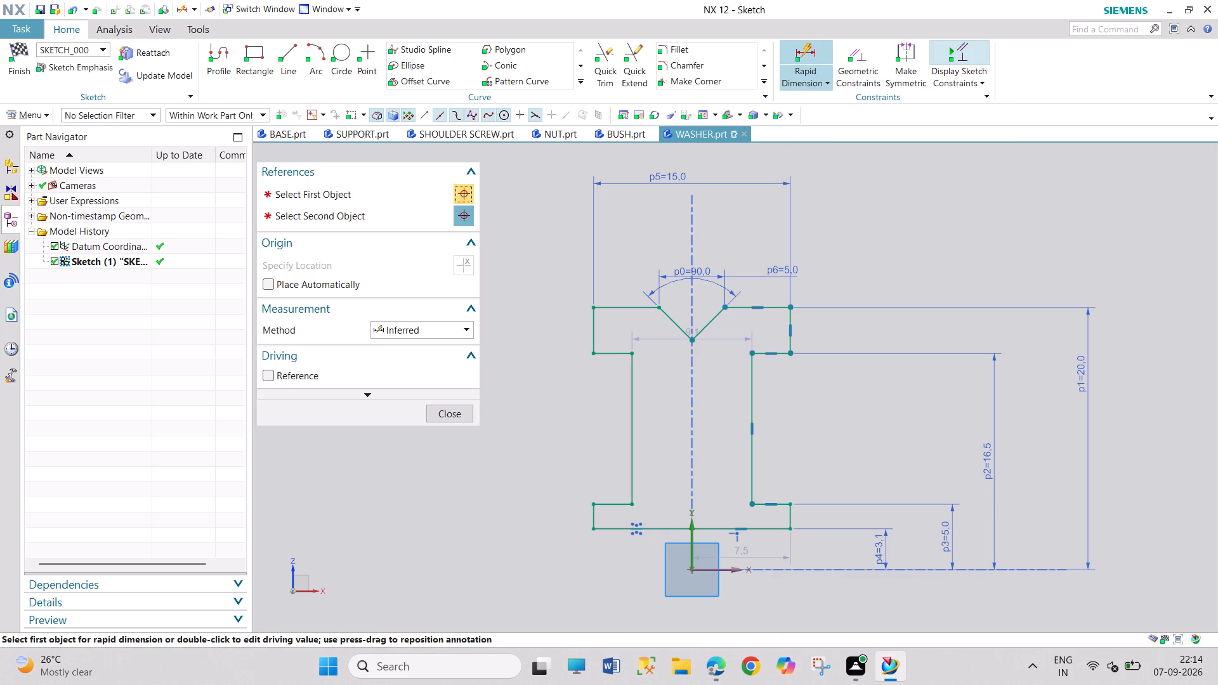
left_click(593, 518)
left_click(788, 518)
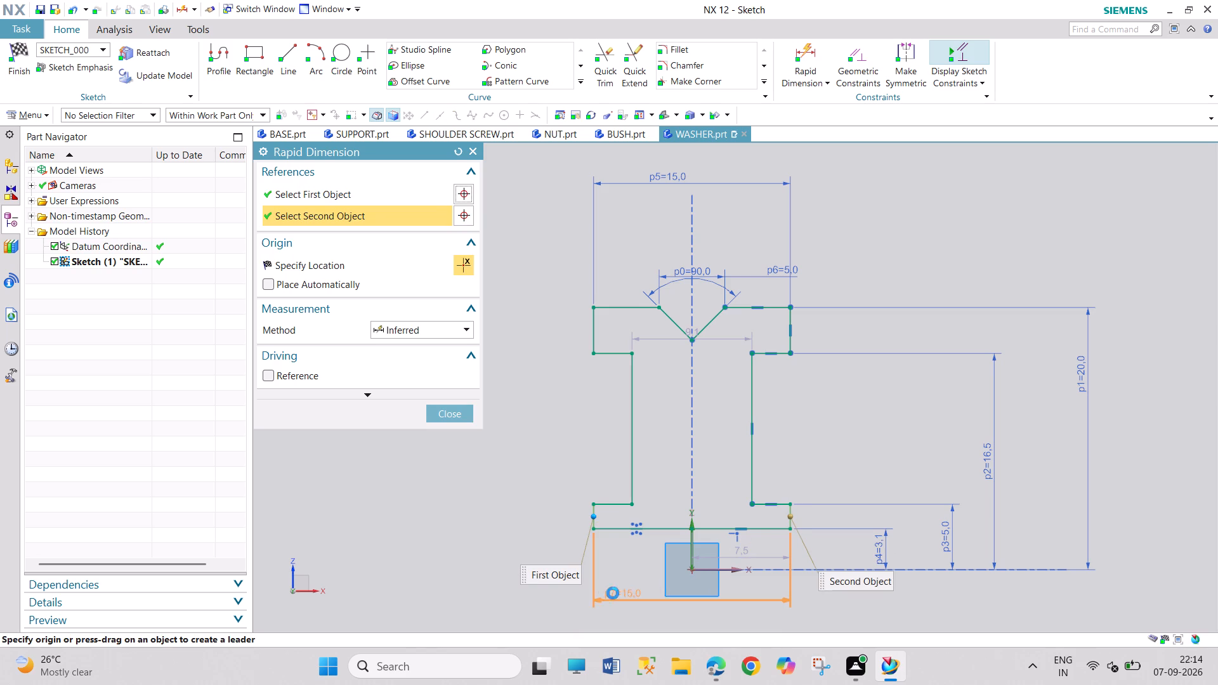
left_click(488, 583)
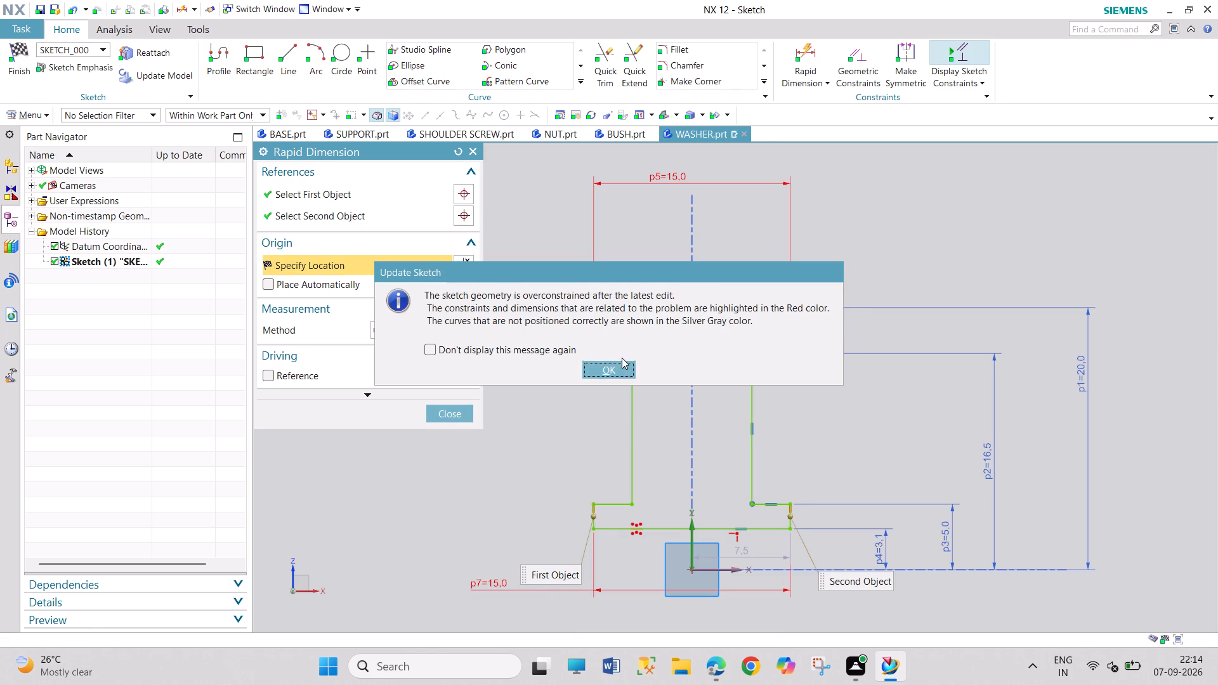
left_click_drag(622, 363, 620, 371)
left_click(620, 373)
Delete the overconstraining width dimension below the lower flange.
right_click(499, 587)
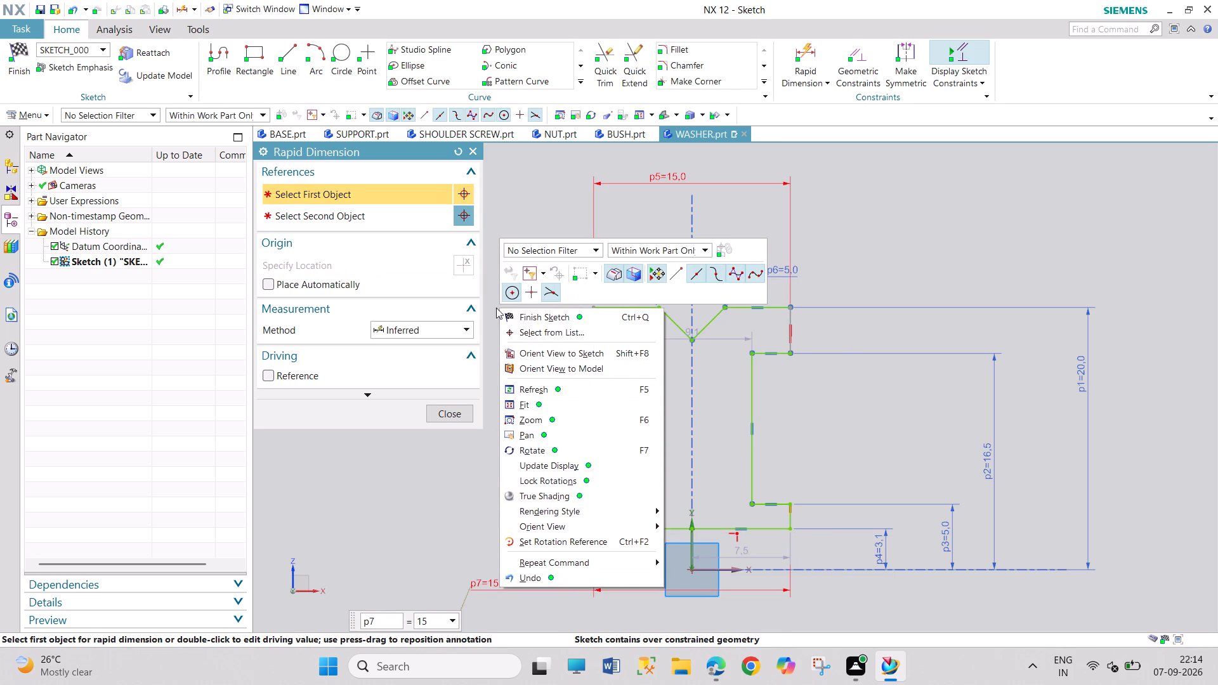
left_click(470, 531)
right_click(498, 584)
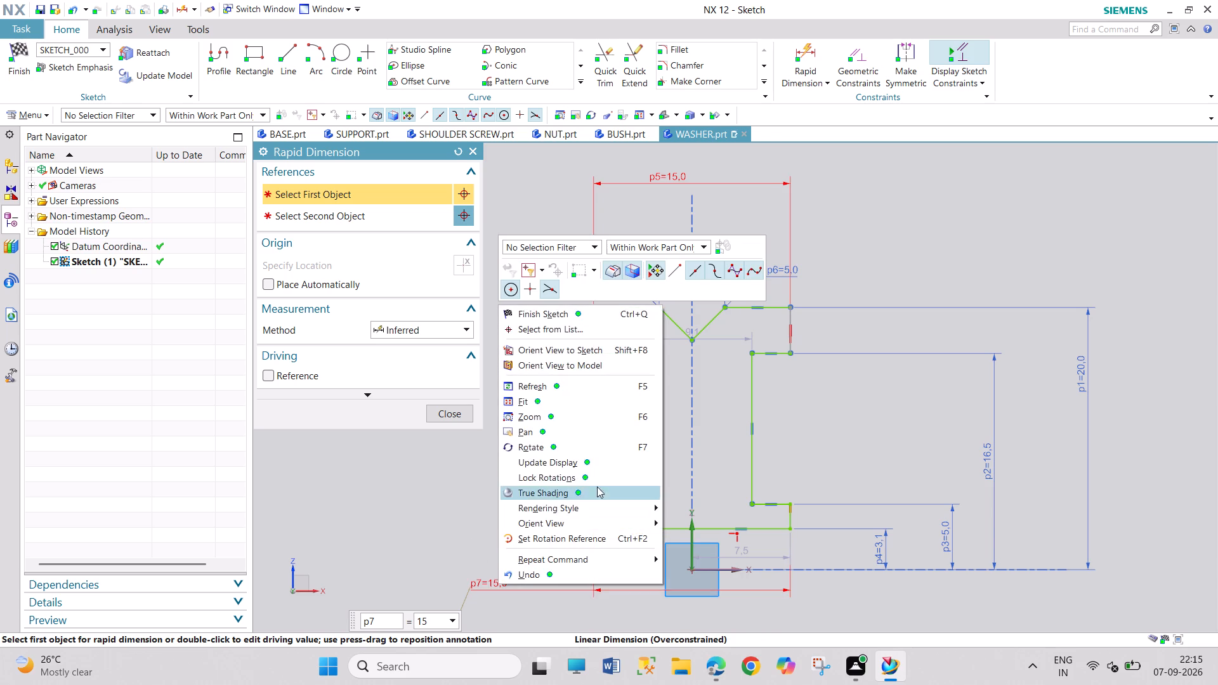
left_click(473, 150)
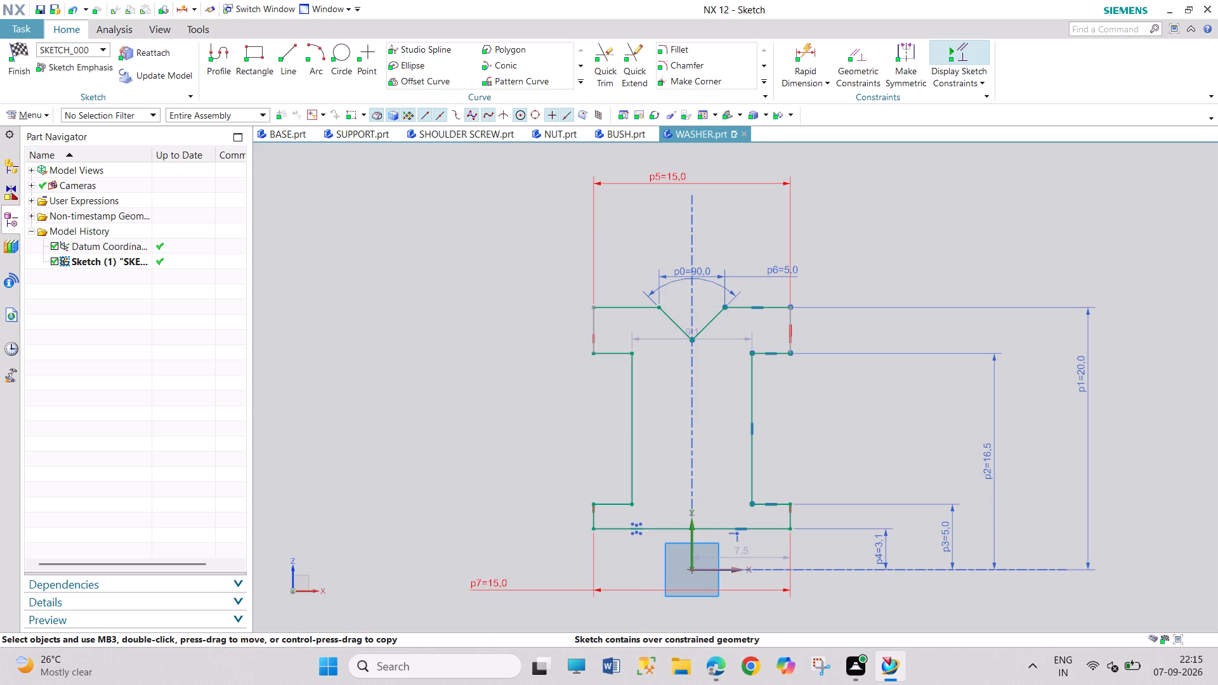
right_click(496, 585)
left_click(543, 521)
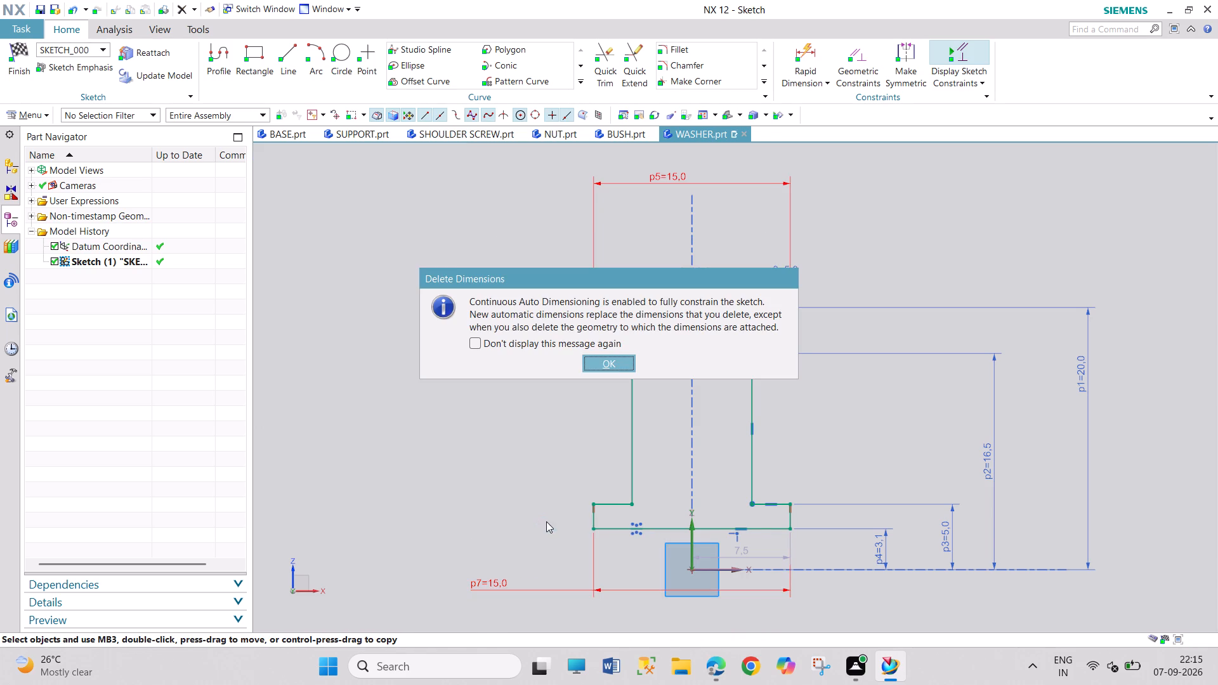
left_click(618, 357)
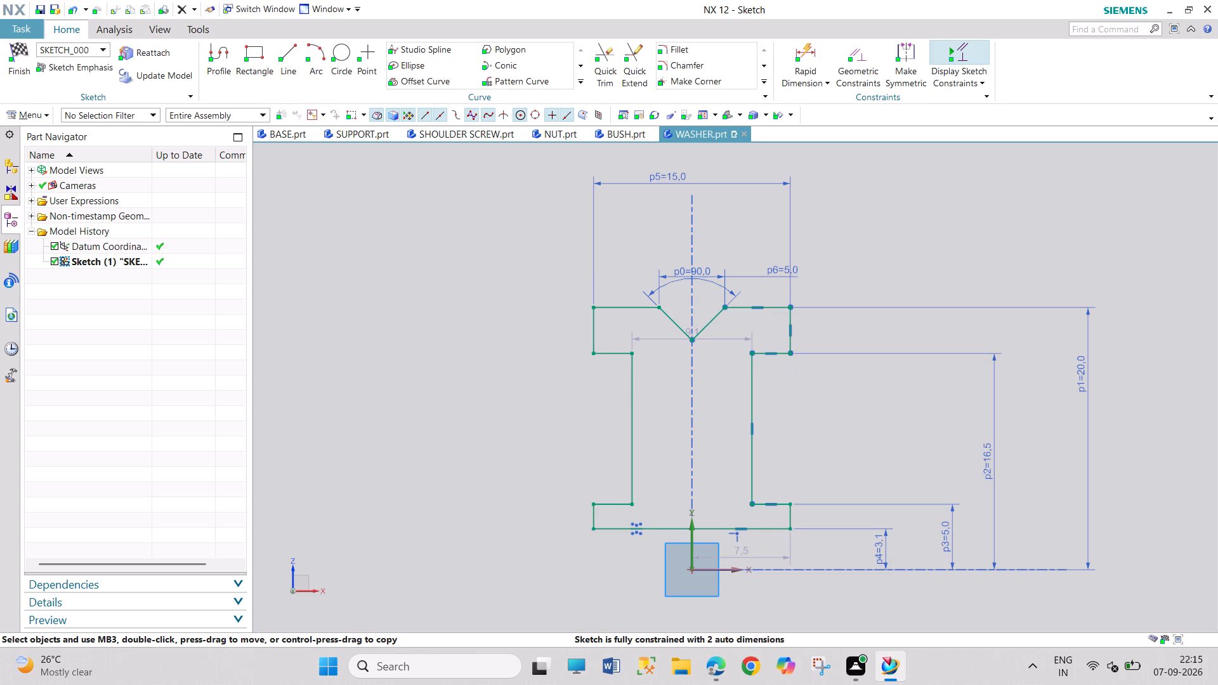
Set the web's width to 4 mm, place its dimension clear of the profile, and finish the sketch.
left_click_drag(735, 339, 667, 375)
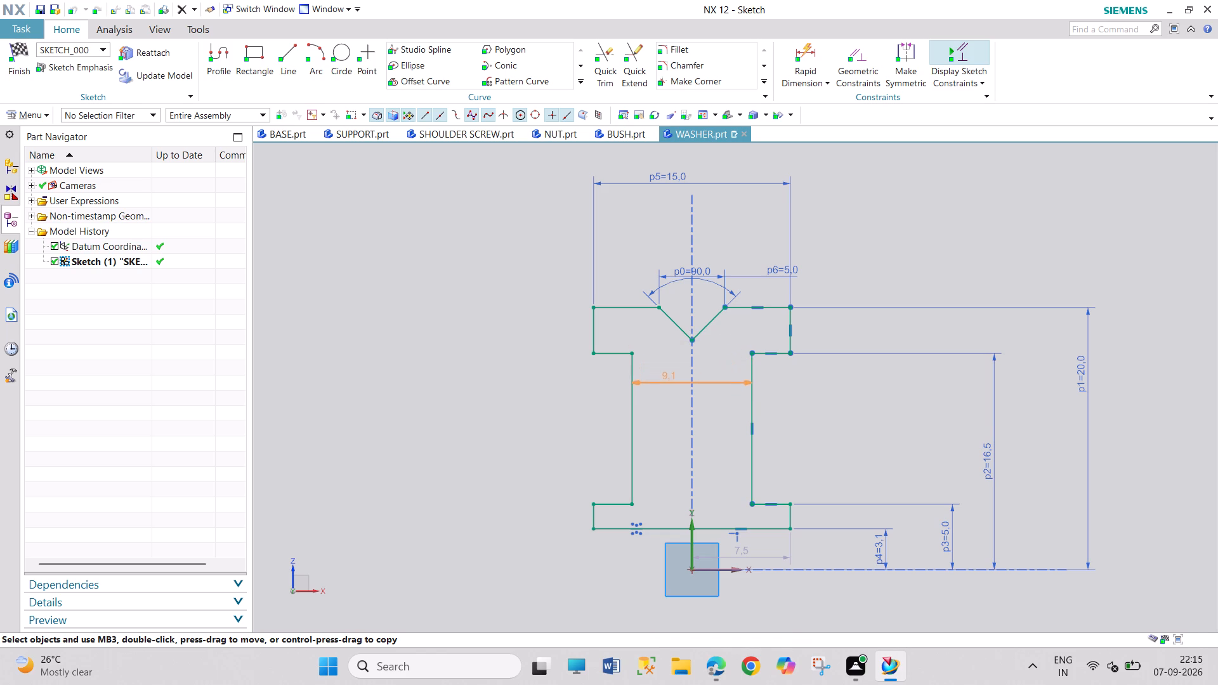
left_click_drag(667, 375, 660, 378)
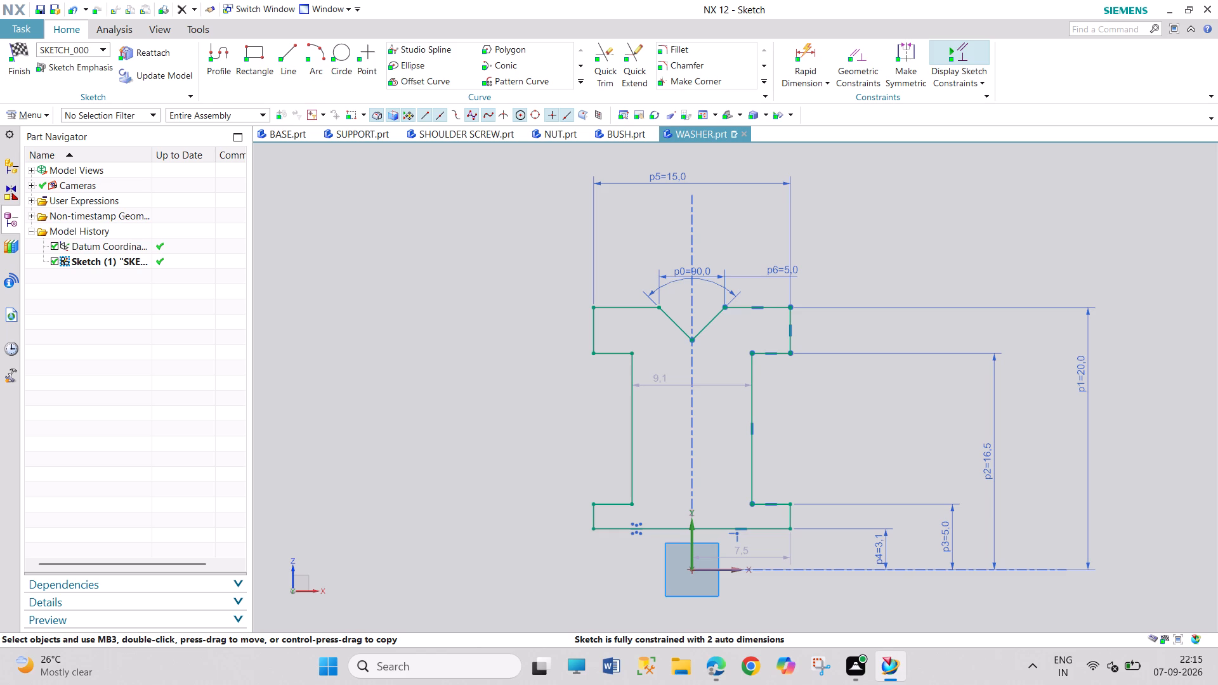
double_click(659, 382)
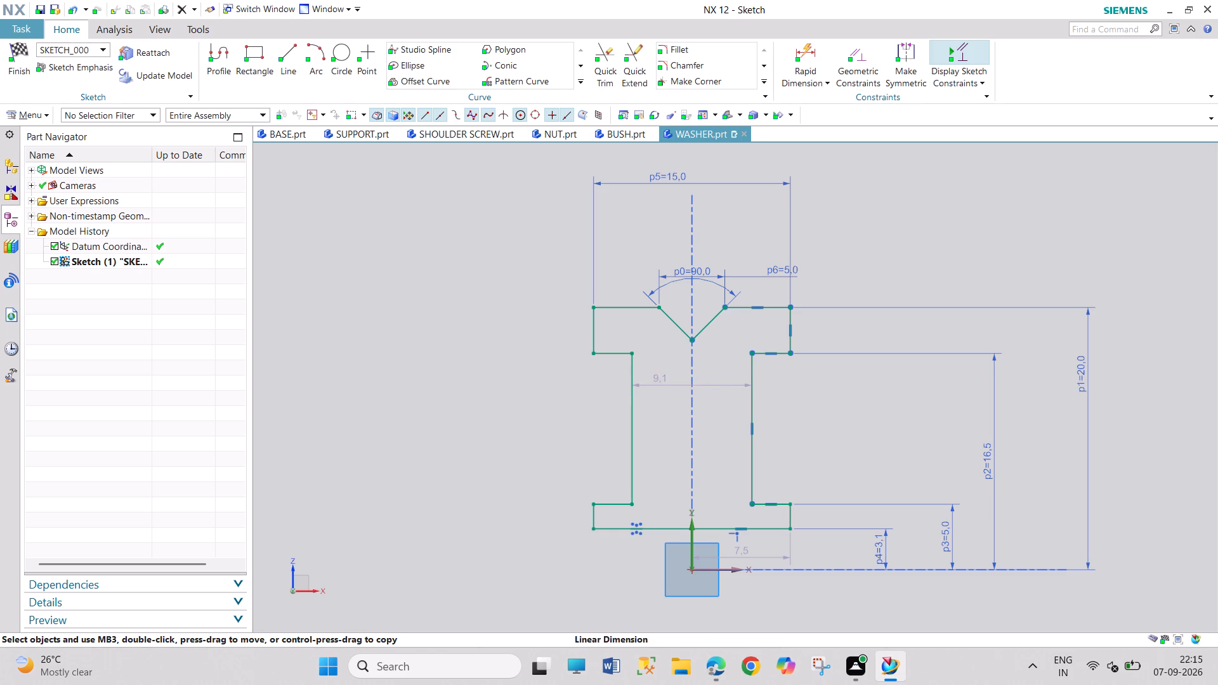
key("4")
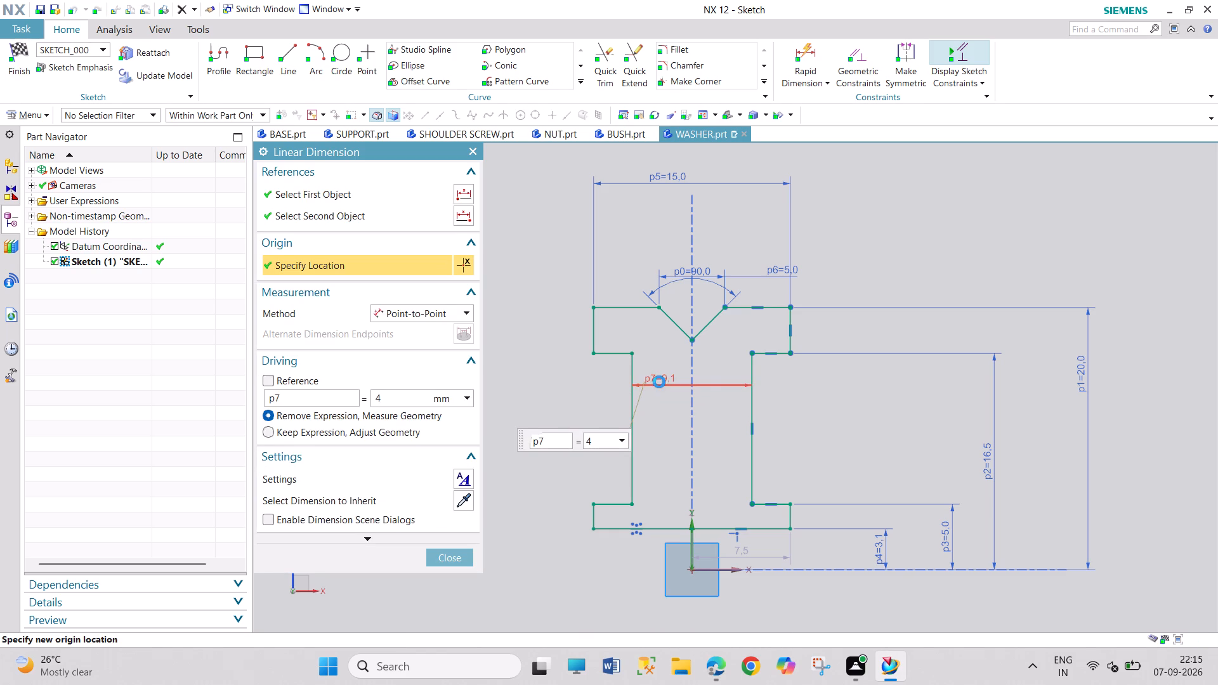
key("Return")
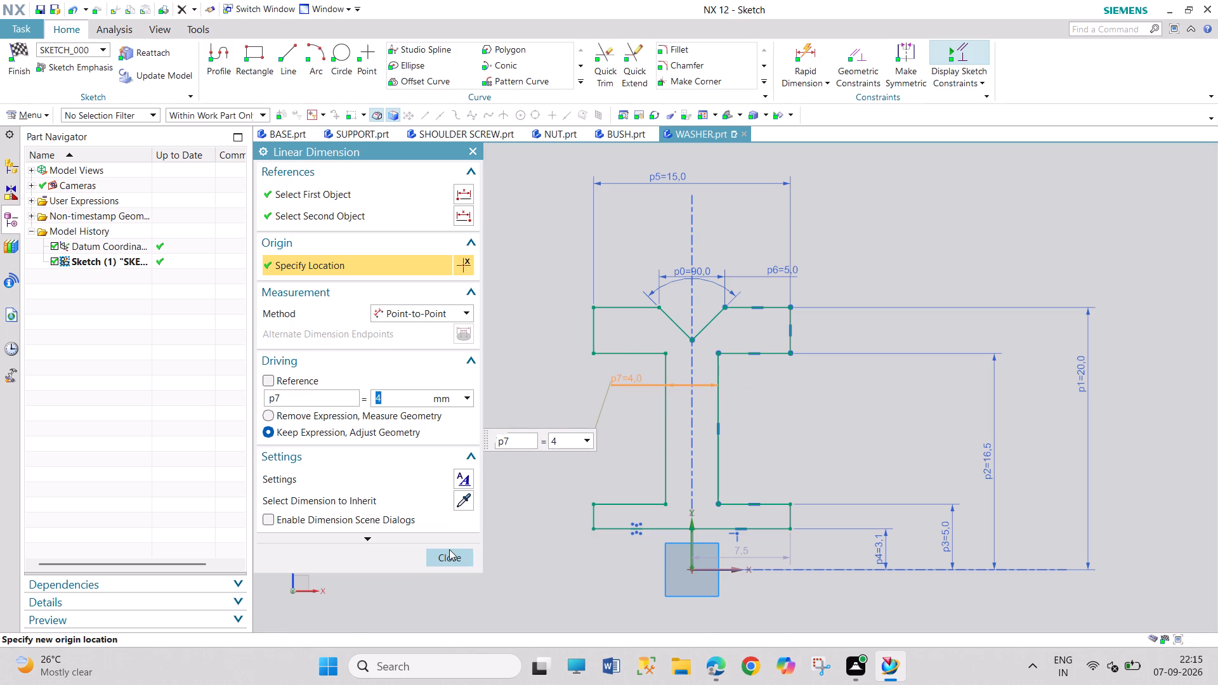
left_click(449, 549)
left_click_drag(650, 375, 513, 391)
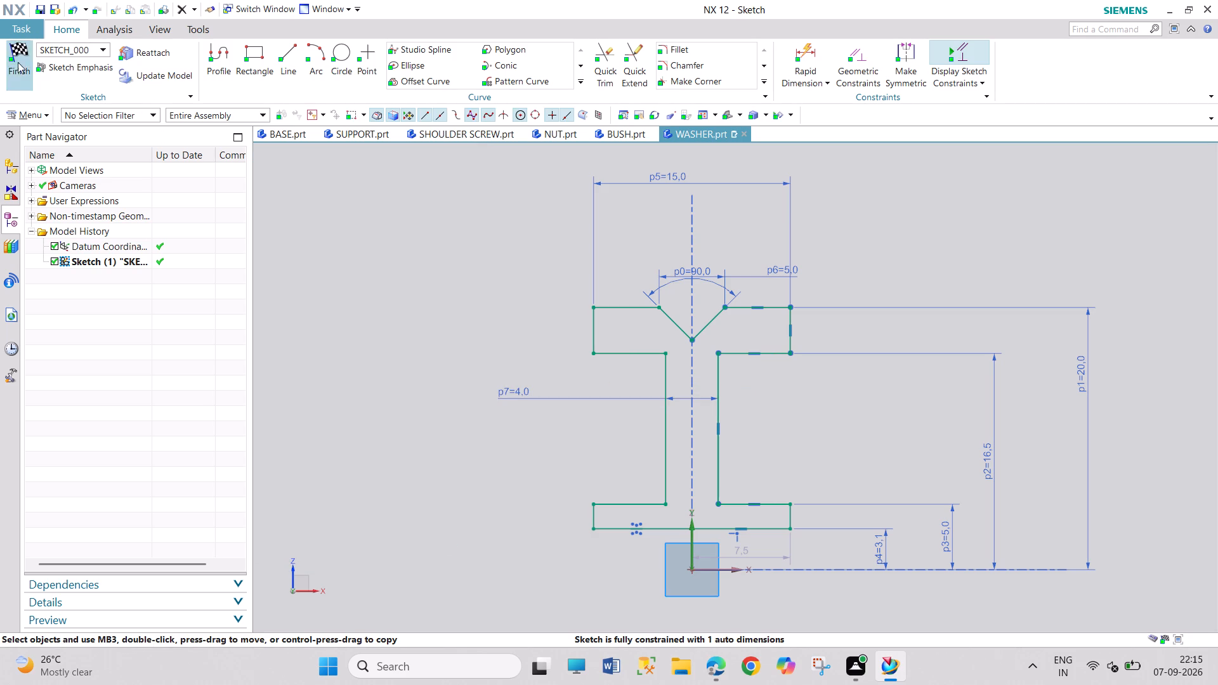
left_click(10, 62)
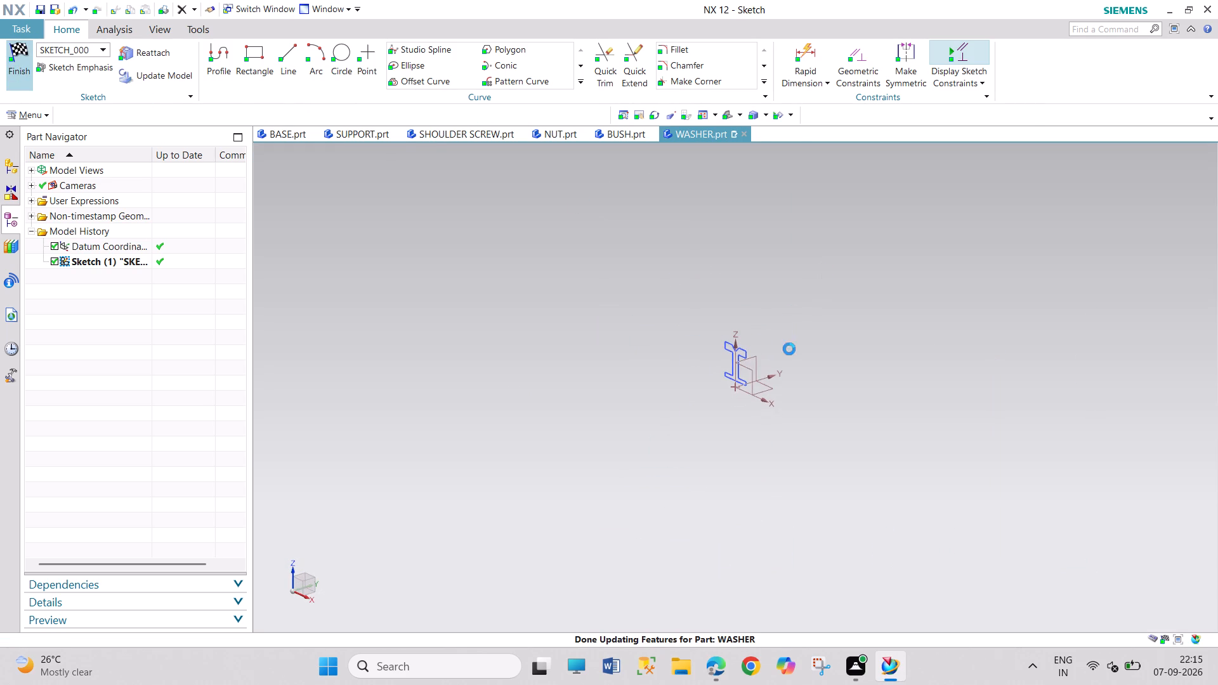
Revolve the entire grooved profile 360° about the XC axis through the origin.
scroll(747, 357, "up", 5)
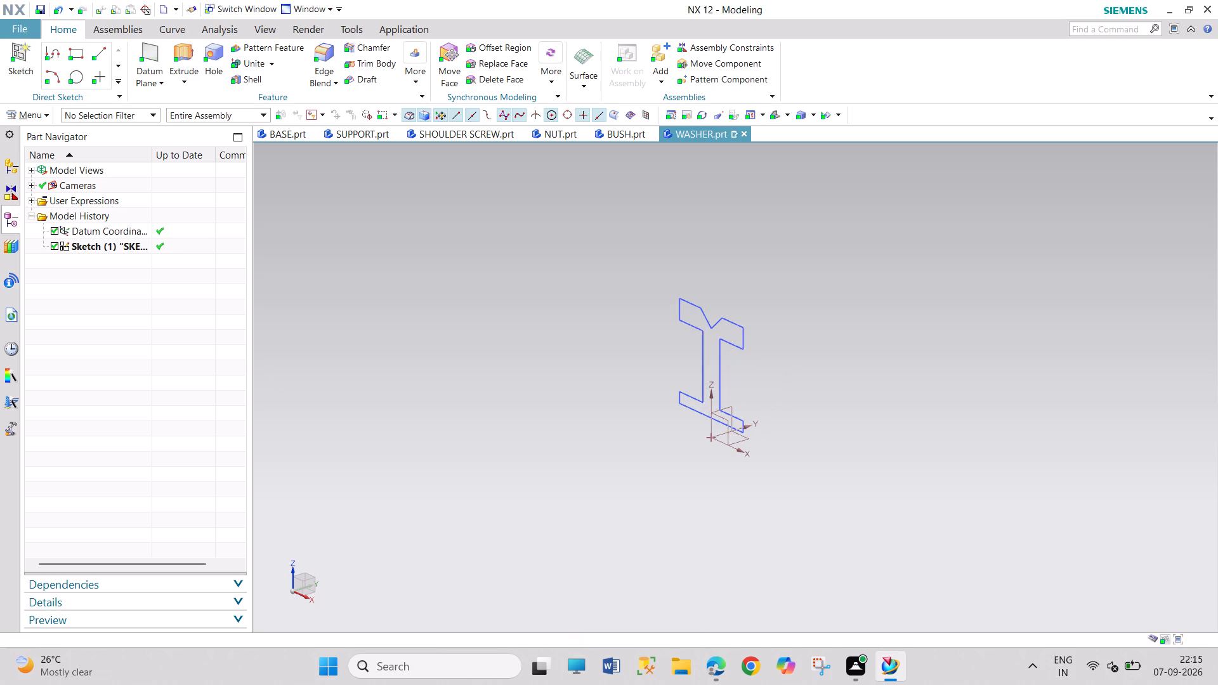
left_click(176, 76)
left_click(193, 119)
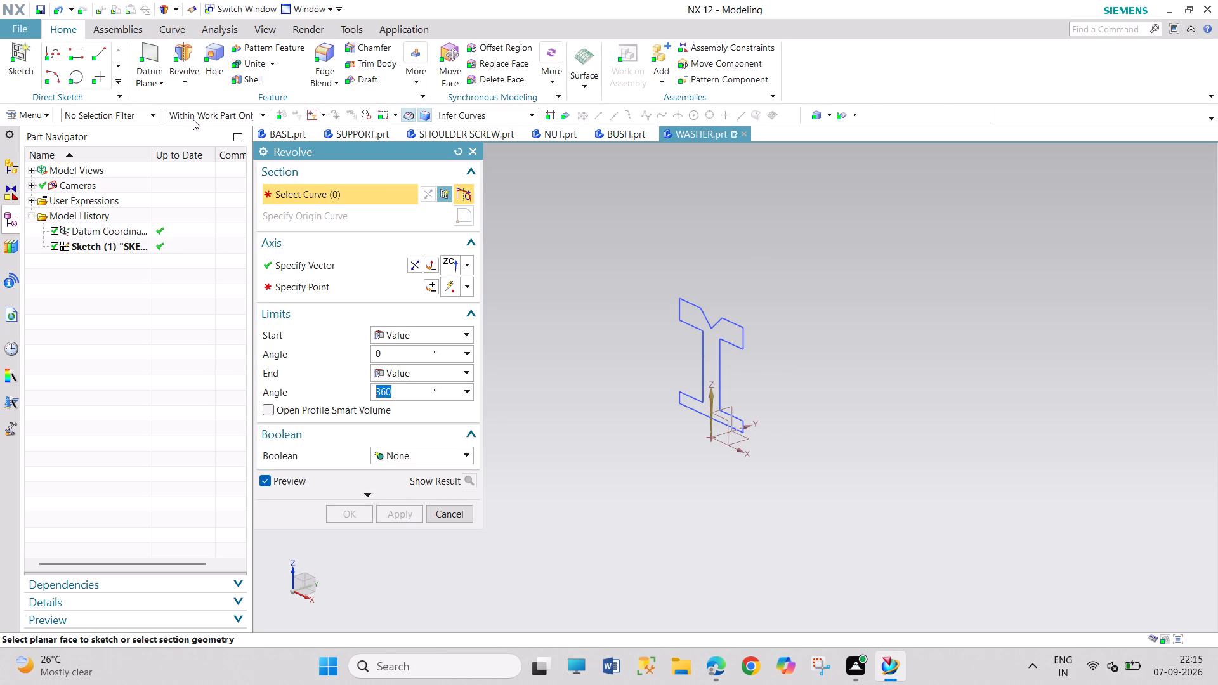
left_click(729, 318)
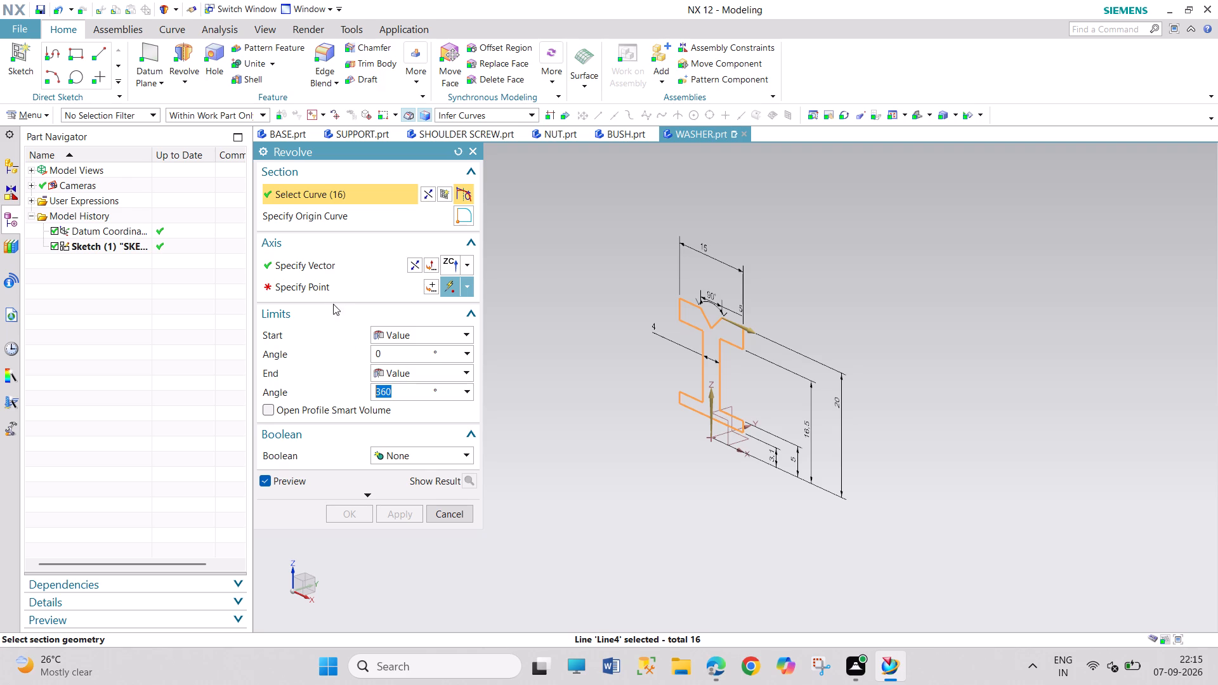
left_click(331, 292)
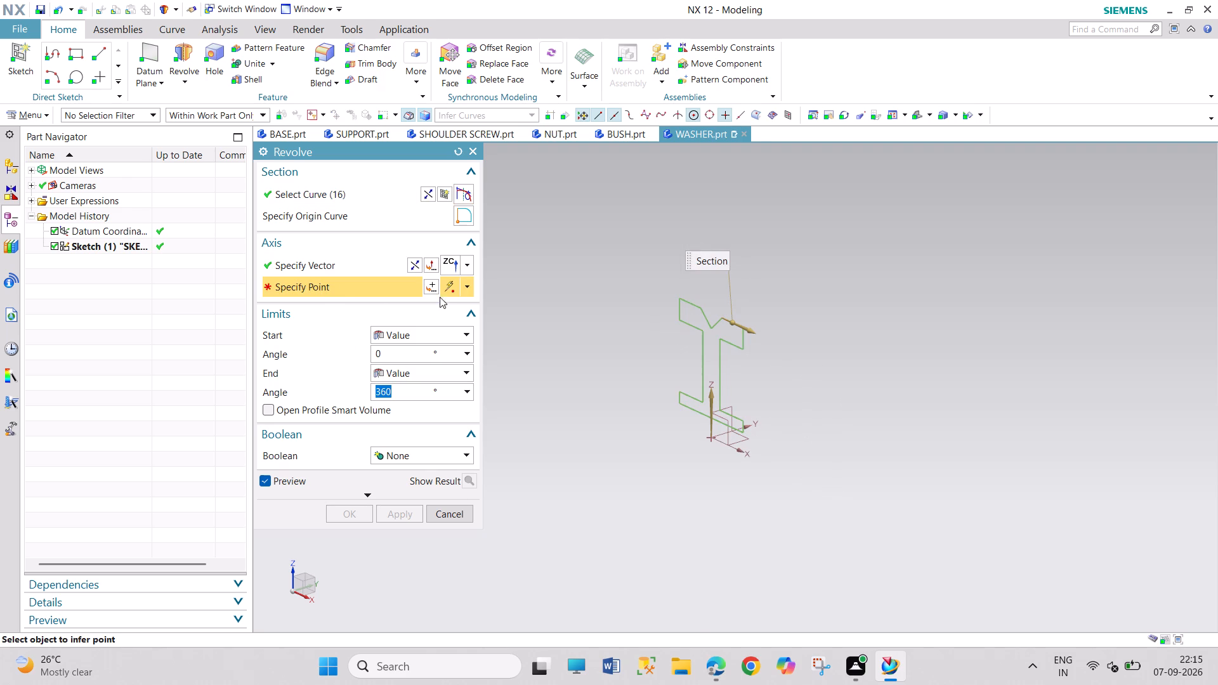
left_click(466, 268)
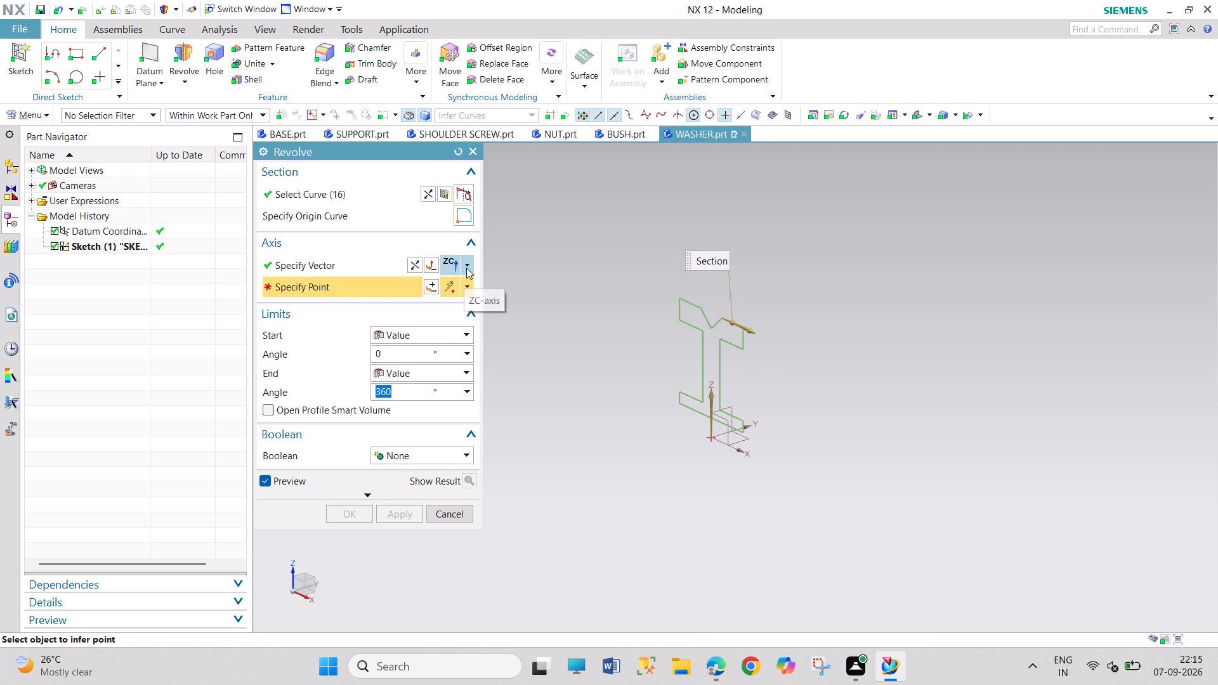
left_click(457, 379)
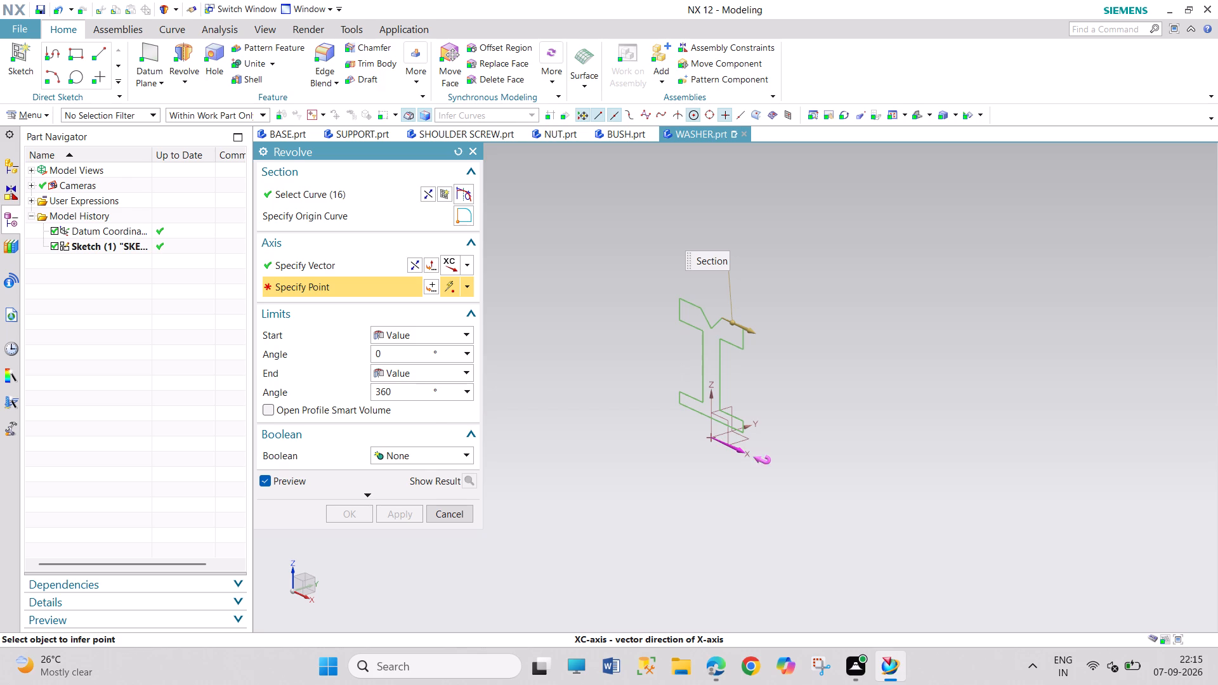
left_click(710, 437)
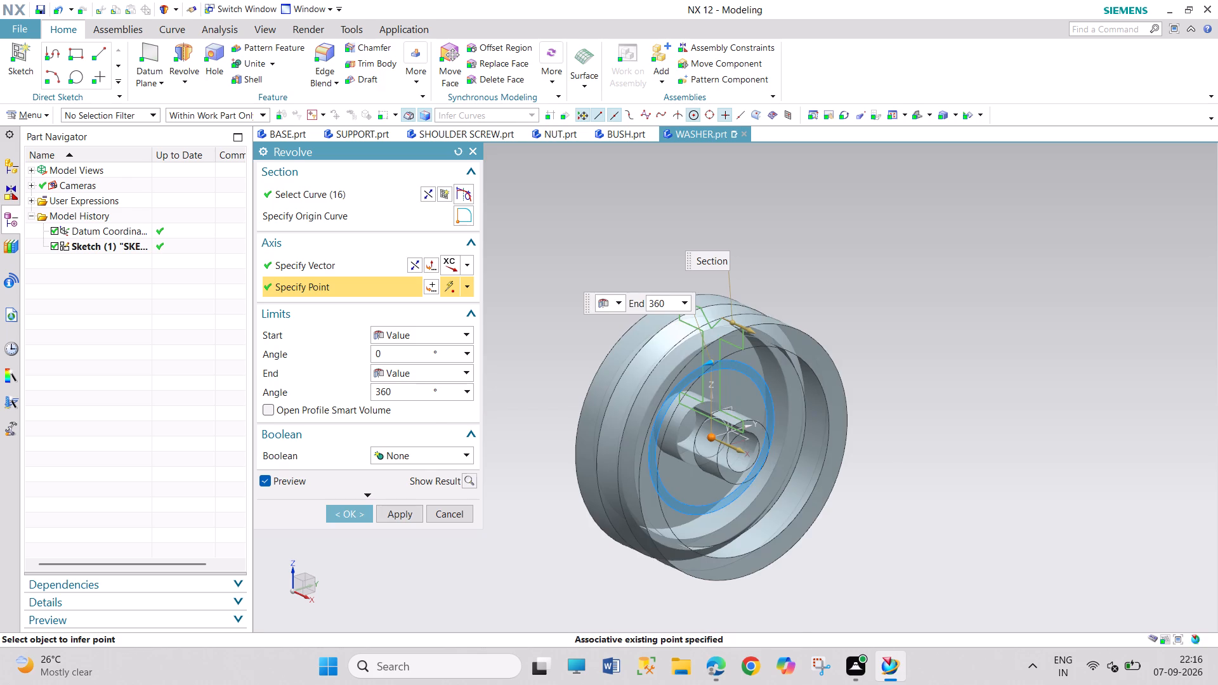
left_click(358, 514)
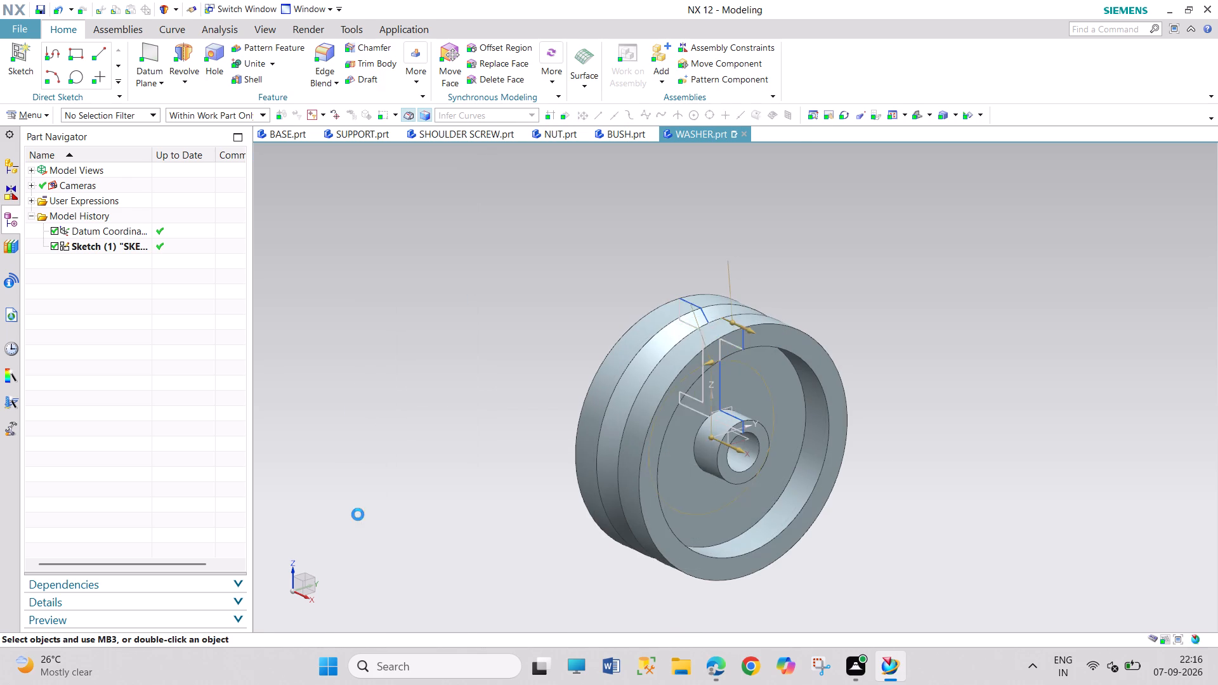
Save the WASHER part.
middle_click_drag(465, 486, 340, 452)
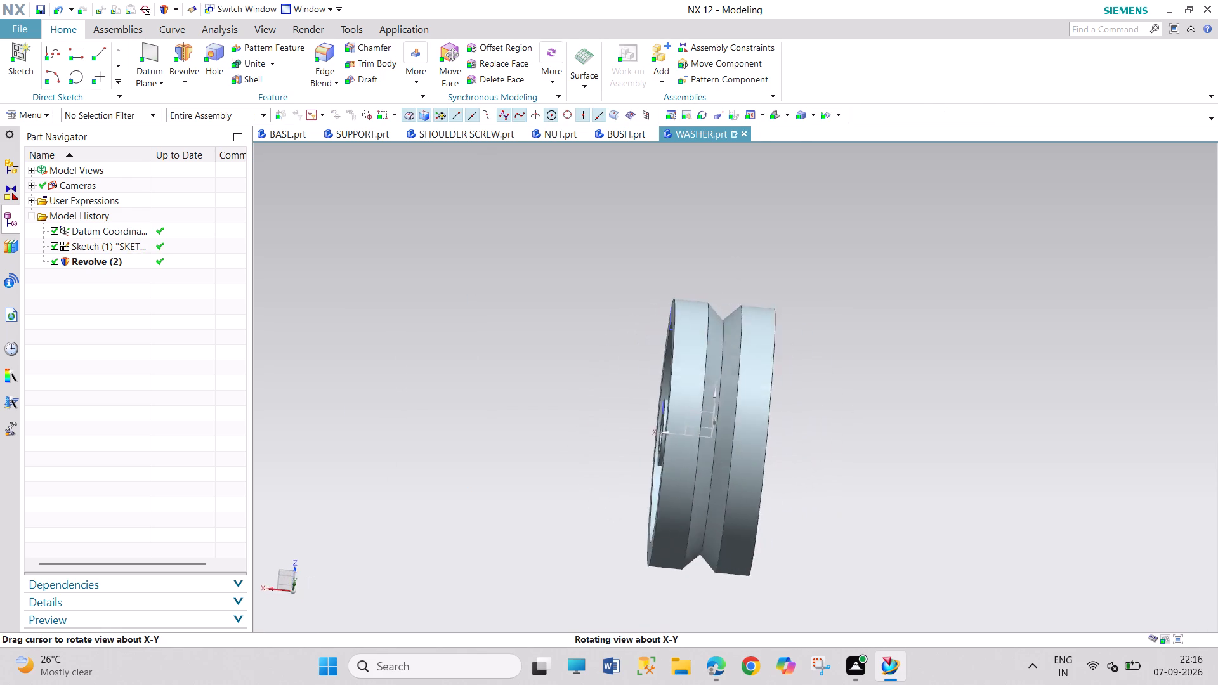
middle_click_drag(340, 452, 266, 485)
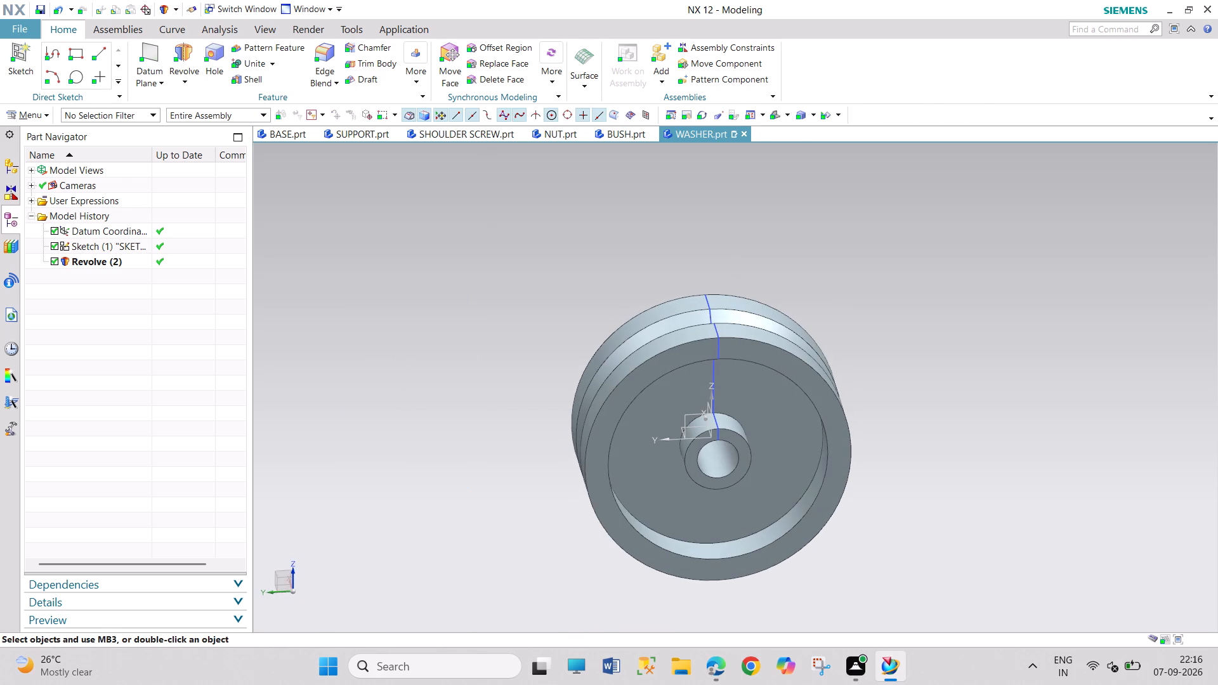
key("ctrl+s")
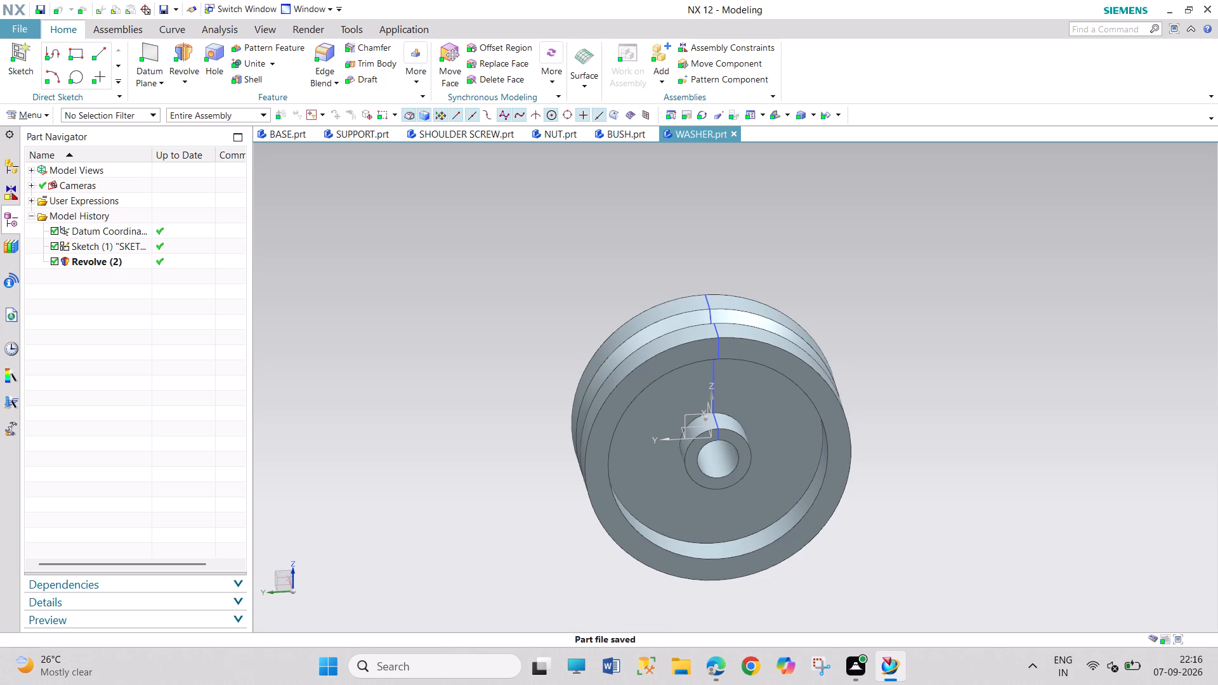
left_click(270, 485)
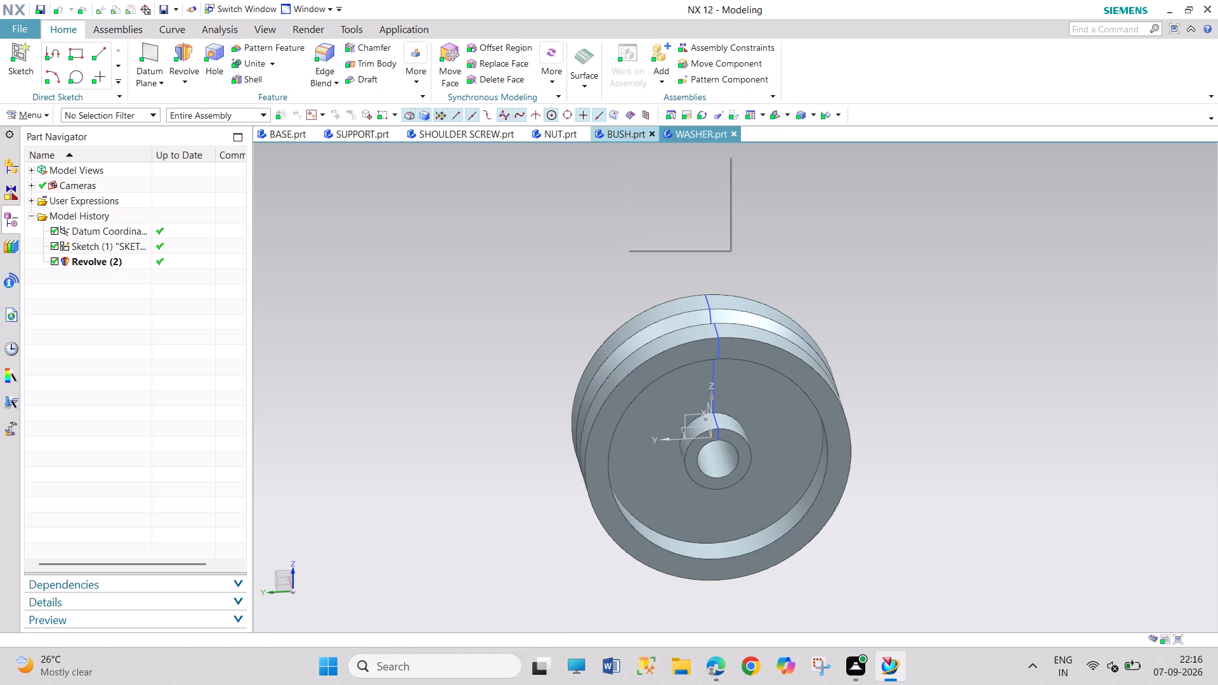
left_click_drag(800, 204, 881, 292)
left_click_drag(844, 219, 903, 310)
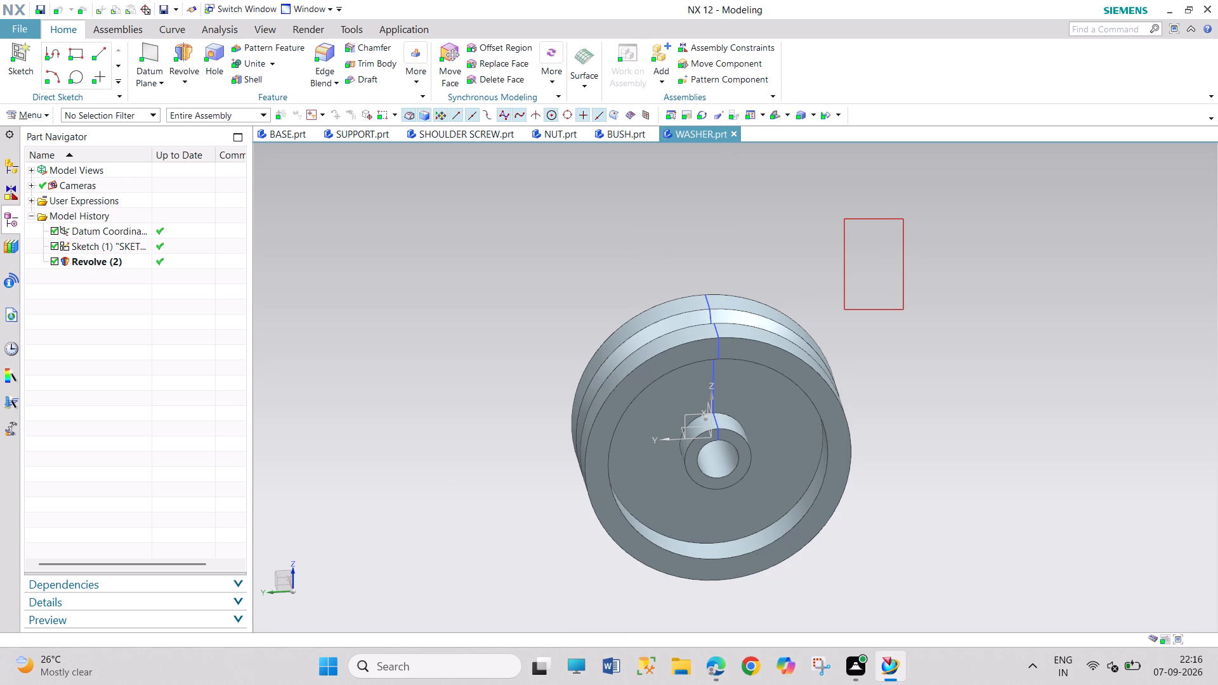
Save the part and then save it under the new name WHEEL in the ASSEMBLY WHEEL SUPPORT folder.
key("ctrl+s")
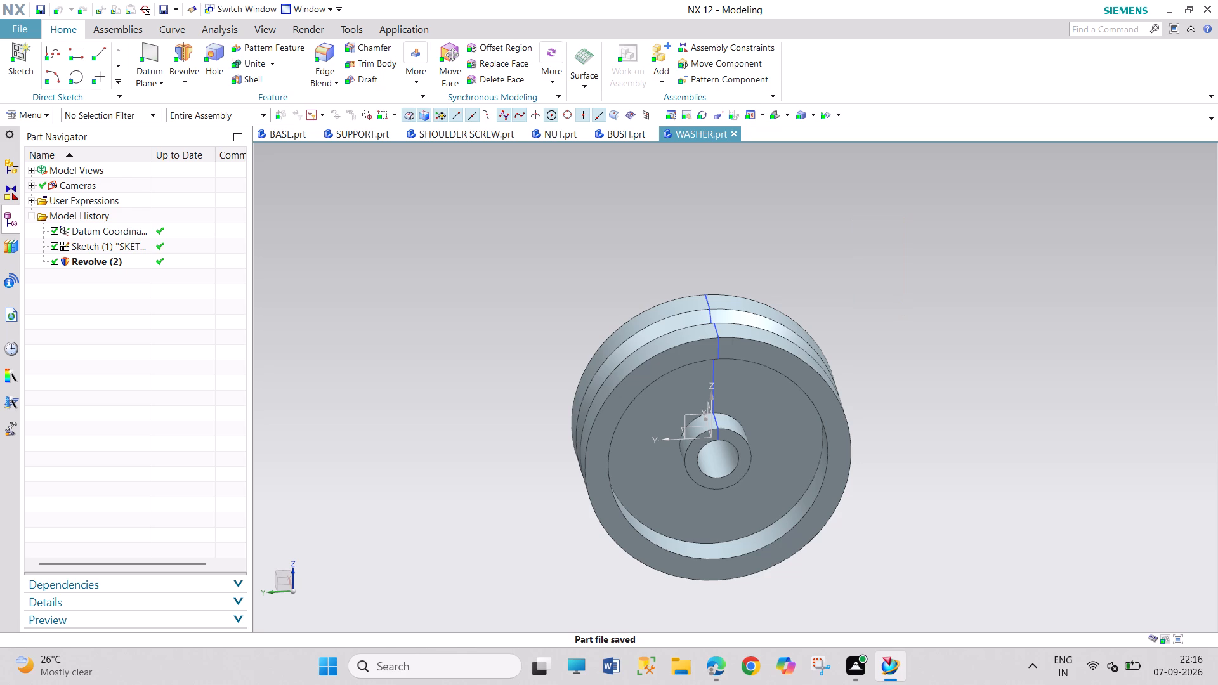
left_click(30, 33)
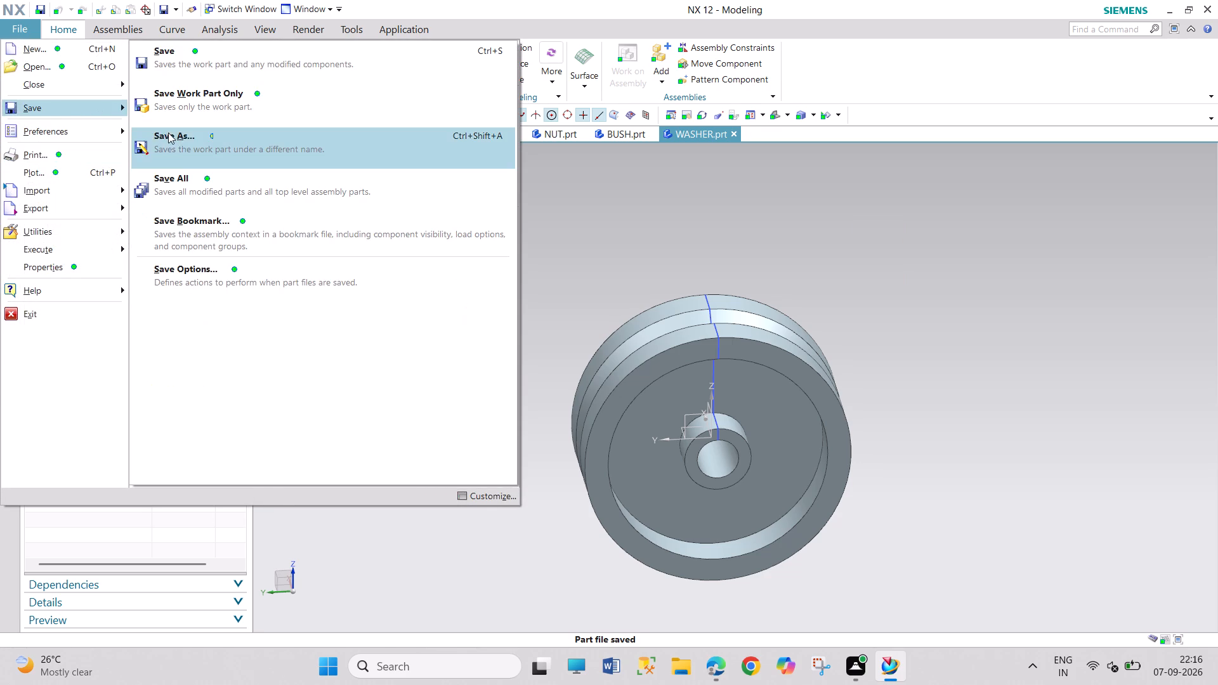
left_click_drag(184, 143, 190, 148)
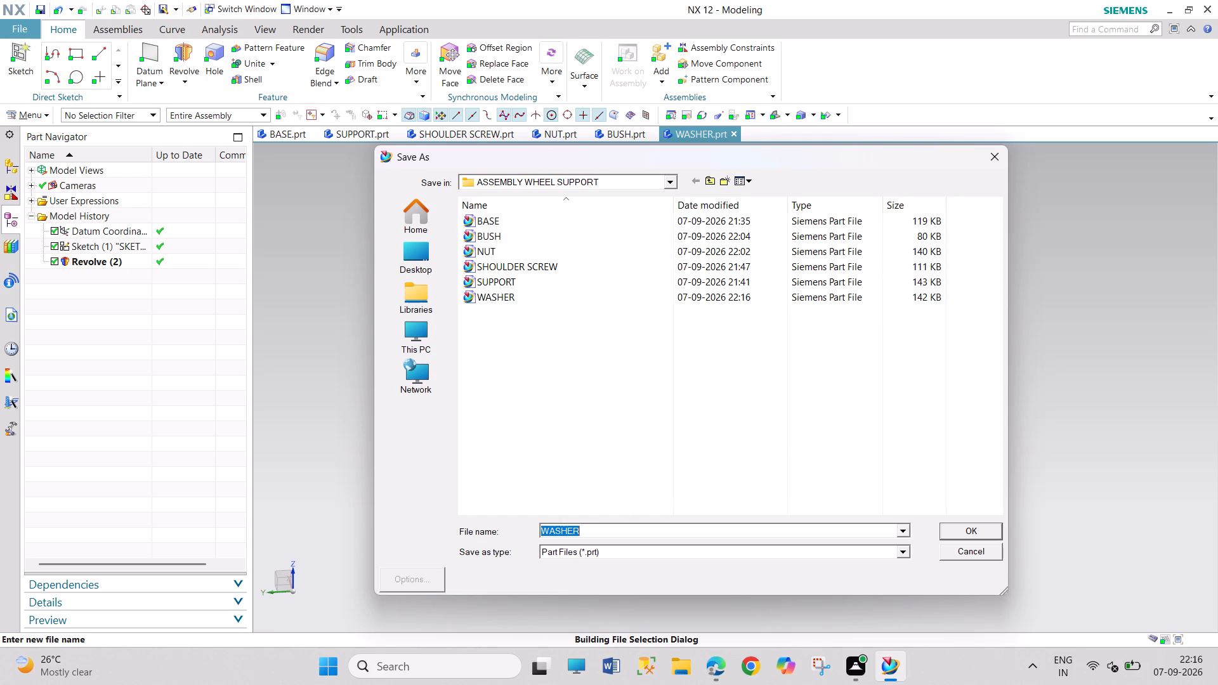
key("w")
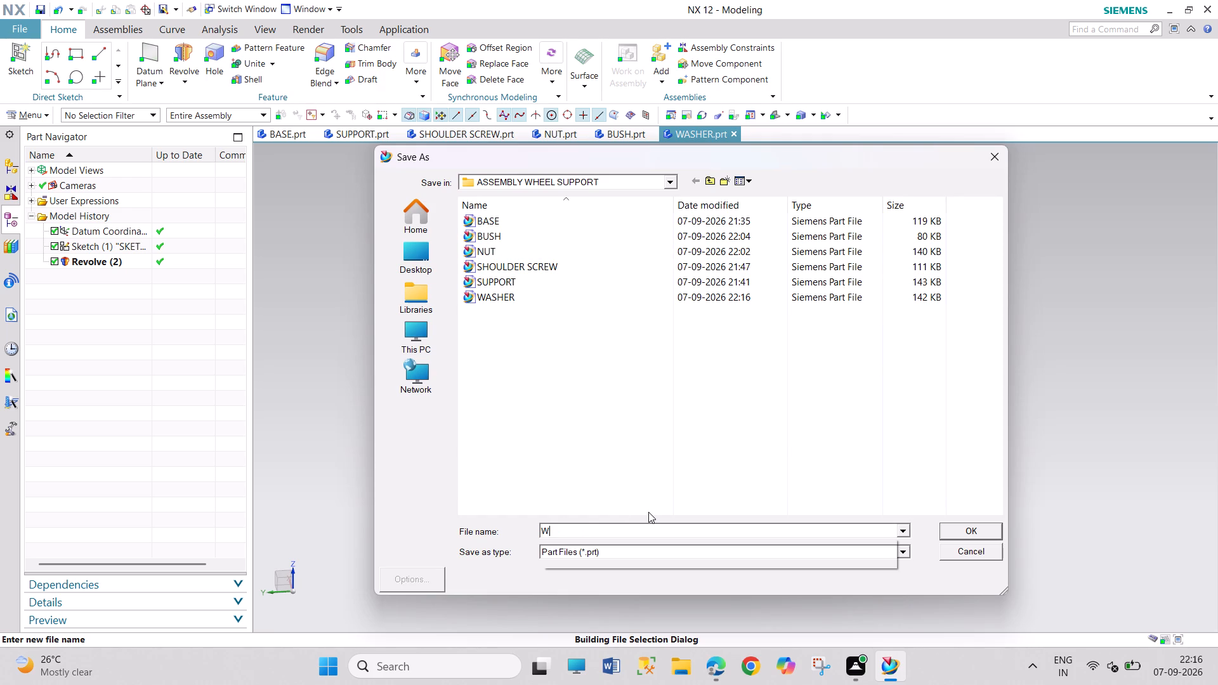
type("HEEL")
key("Return")
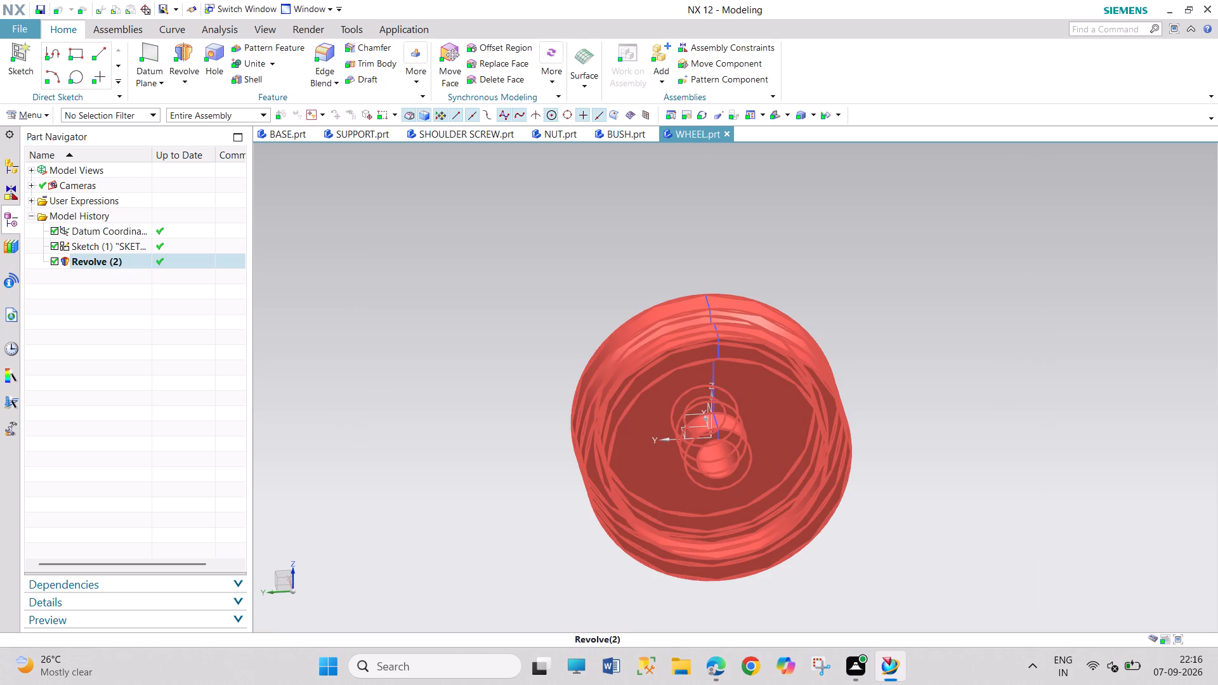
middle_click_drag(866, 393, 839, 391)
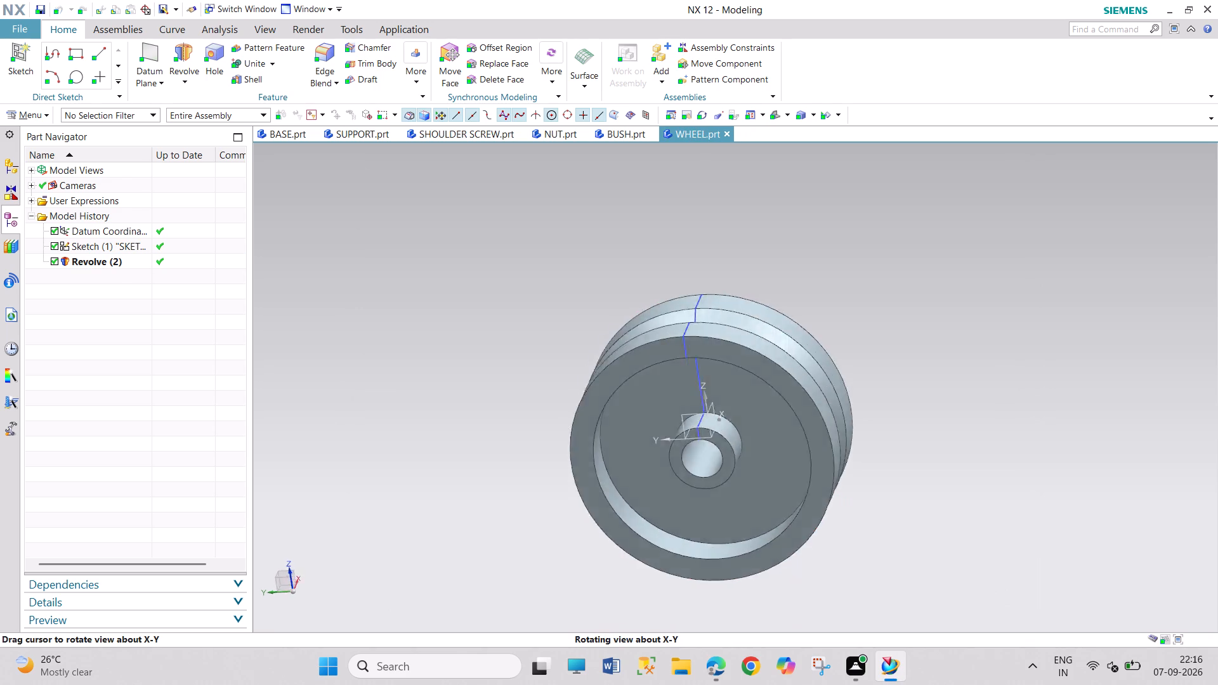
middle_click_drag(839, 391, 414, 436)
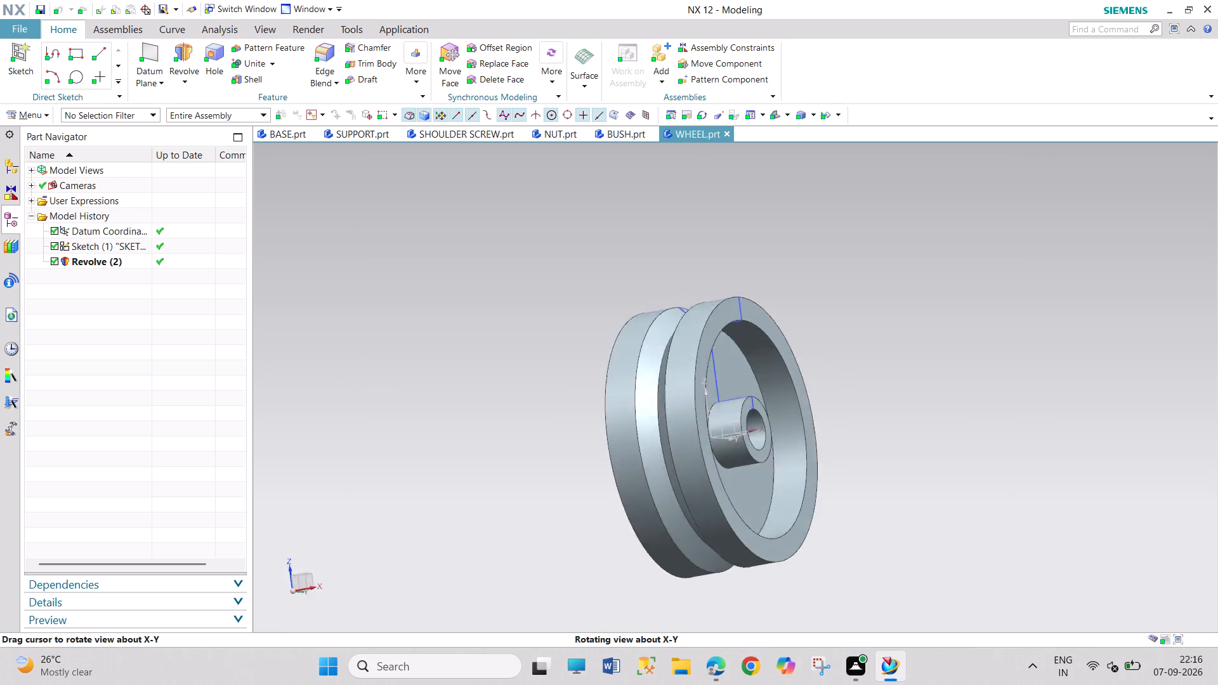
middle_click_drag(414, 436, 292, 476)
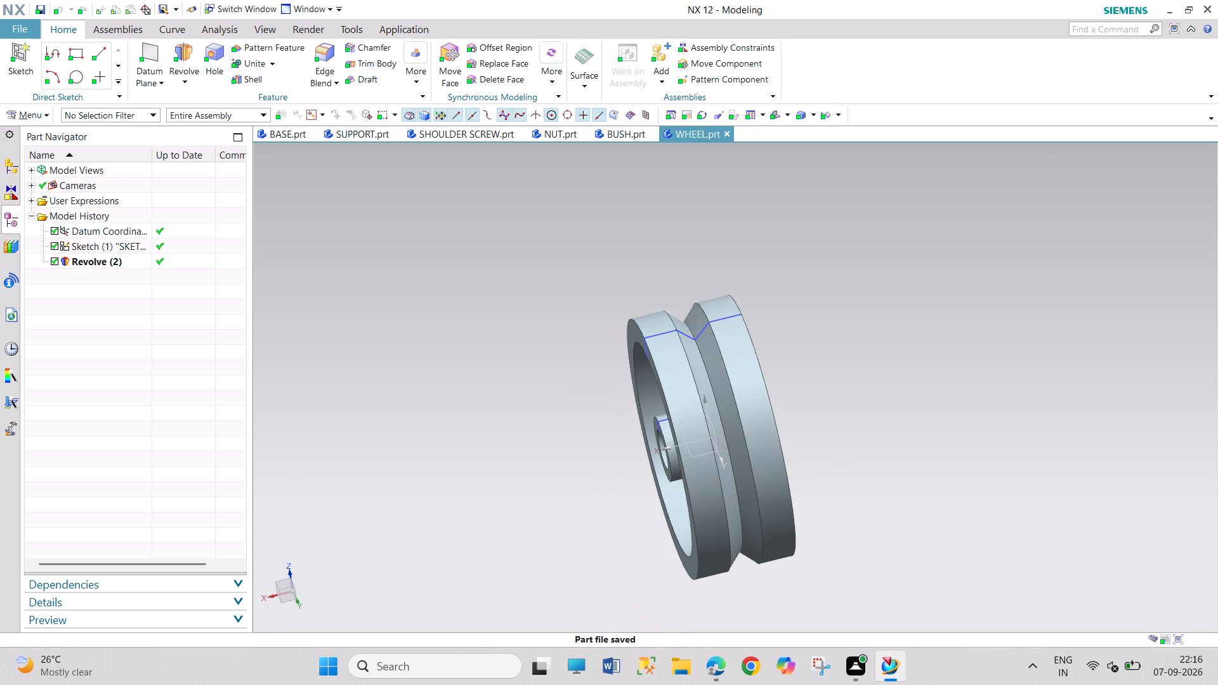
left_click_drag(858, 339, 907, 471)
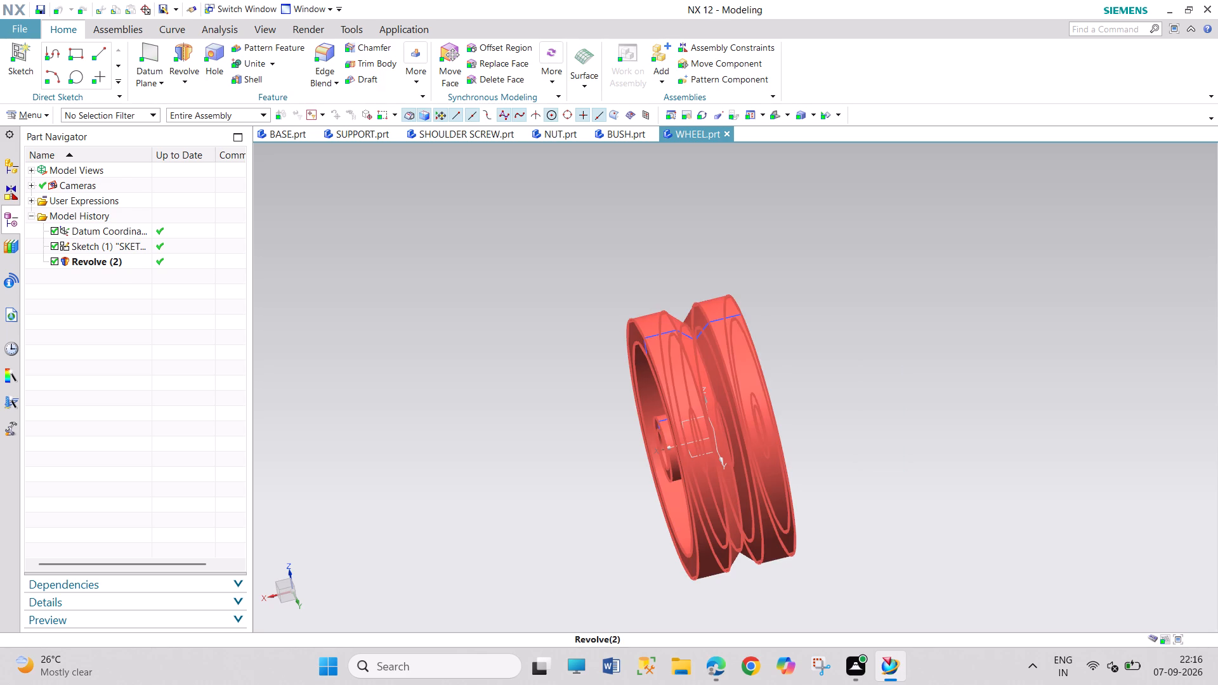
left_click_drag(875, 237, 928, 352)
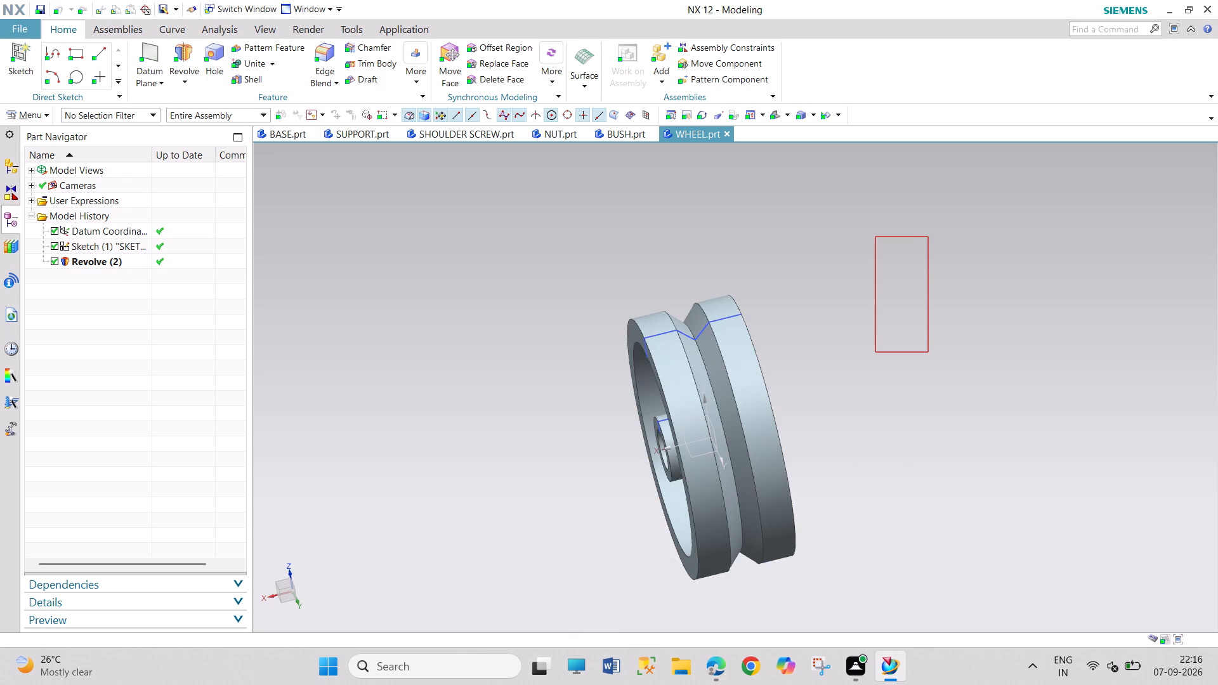
Save the WHEEL part.
key("ctrl+s")
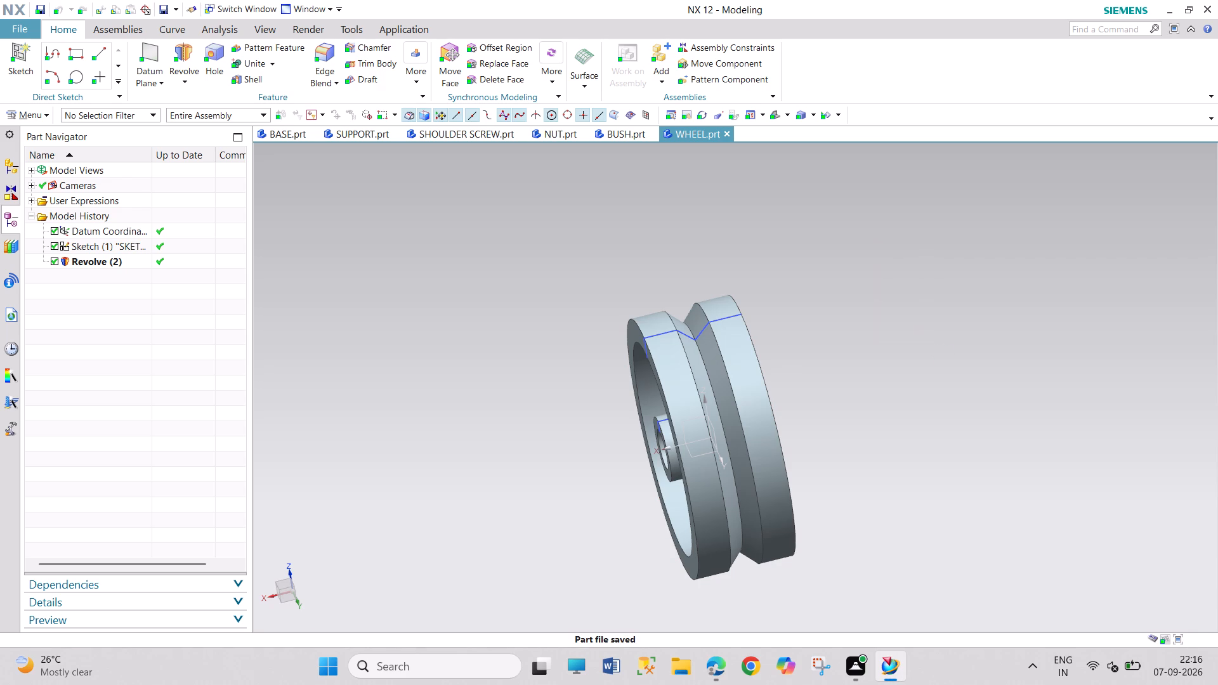
Create a new millimetre Model part named BOLT in the ASSEMBLY WHEEL SUPPORT folder.
key("ctrl+n")
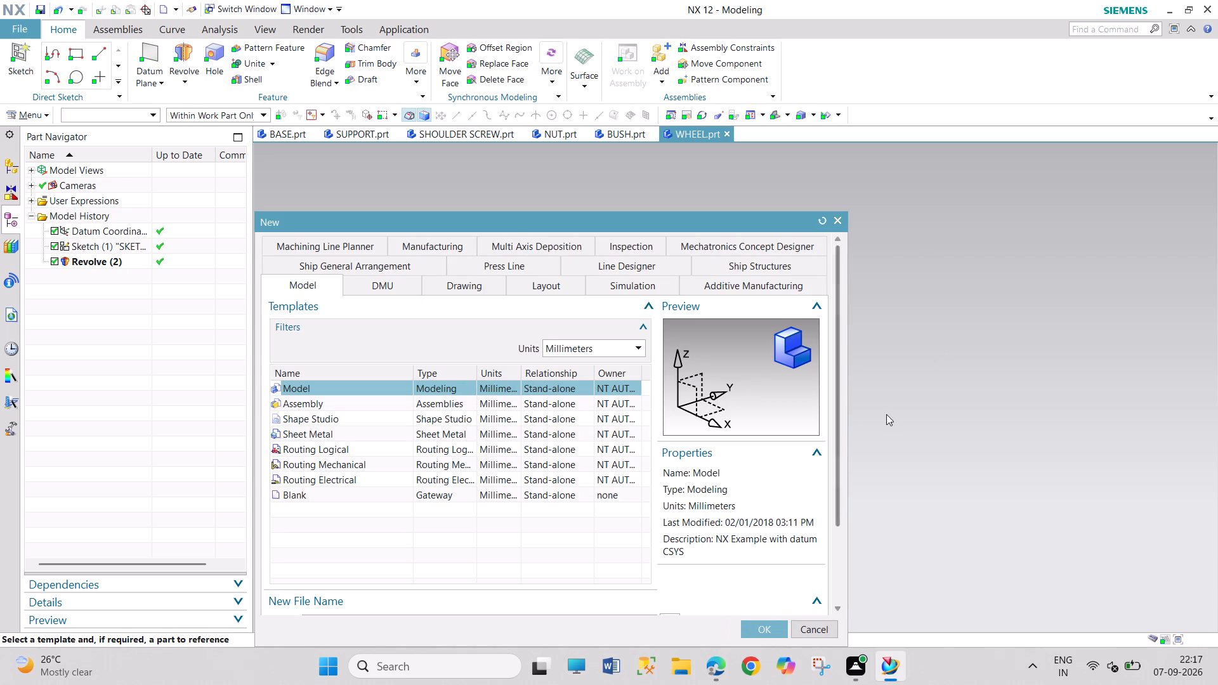
scroll(749, 480, "down", 2)
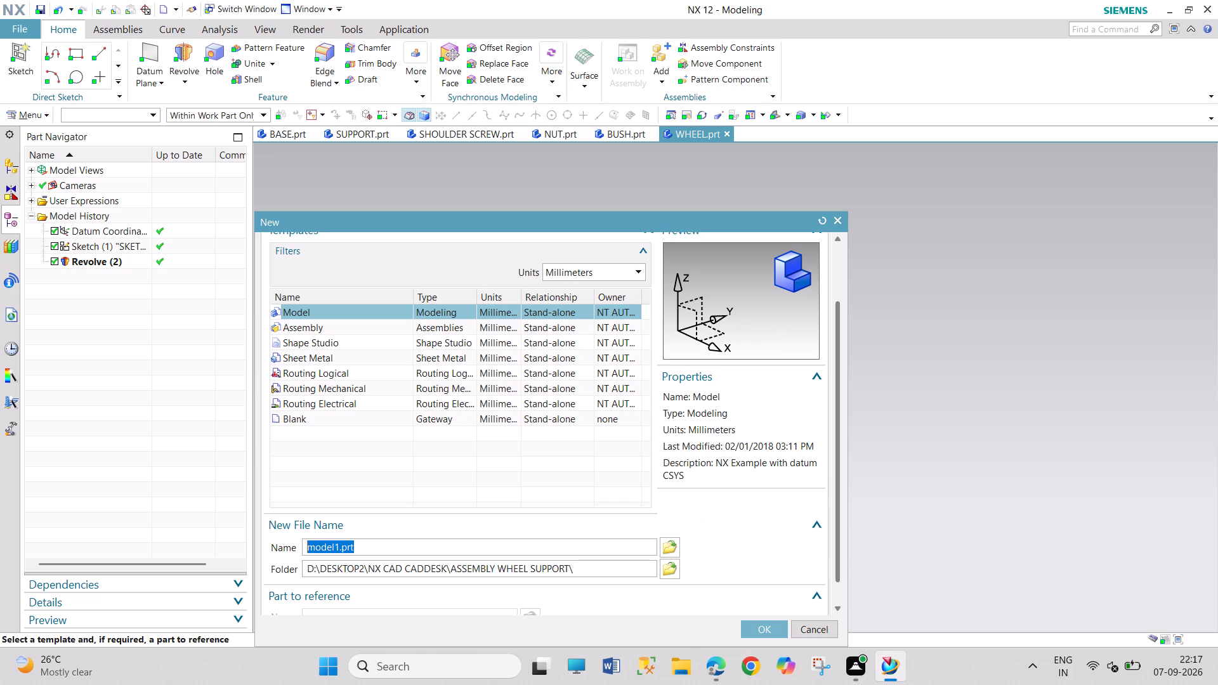
type("BOLT")
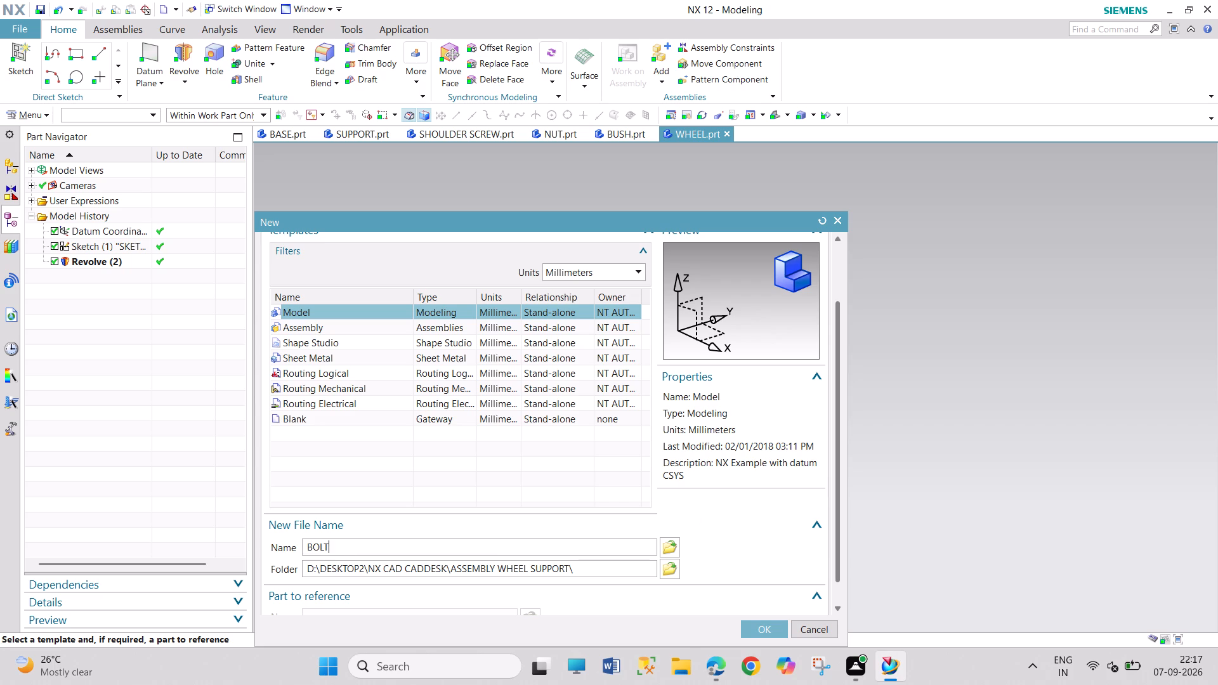
left_click(759, 628)
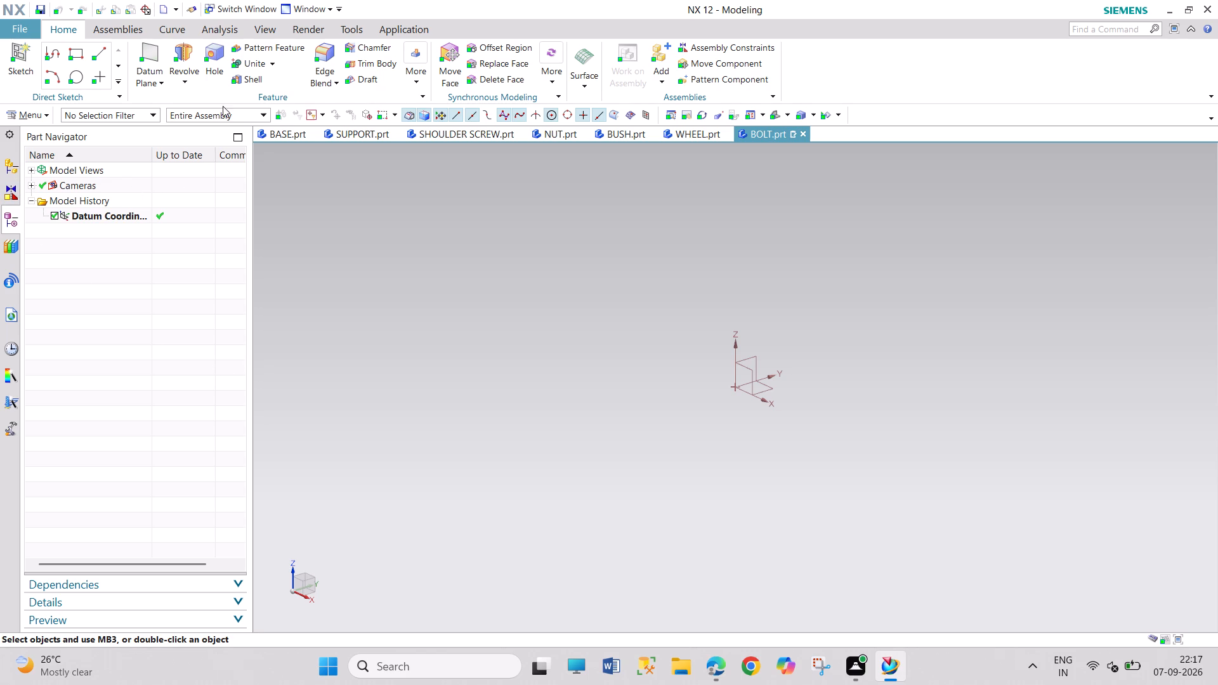
Sketch a 5 mm diameter circle centred on the origin of the horizontal XY plane and finish the sketch.
left_click(36, 114)
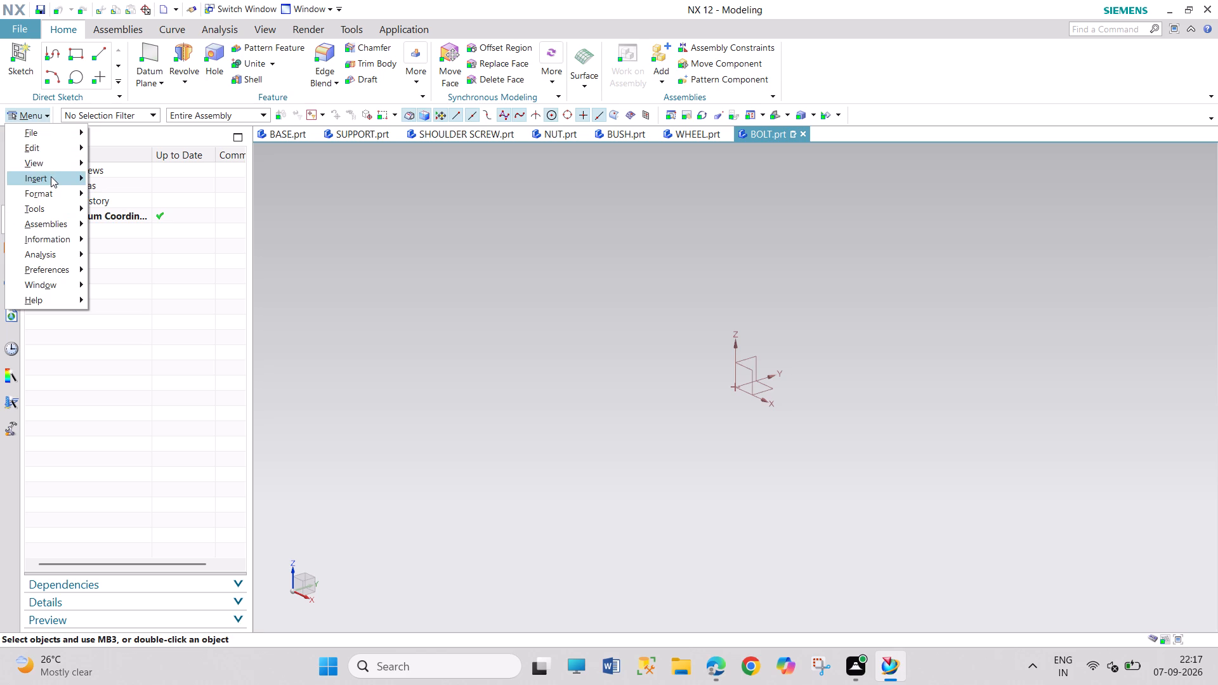
left_click(52, 176)
left_click(134, 197)
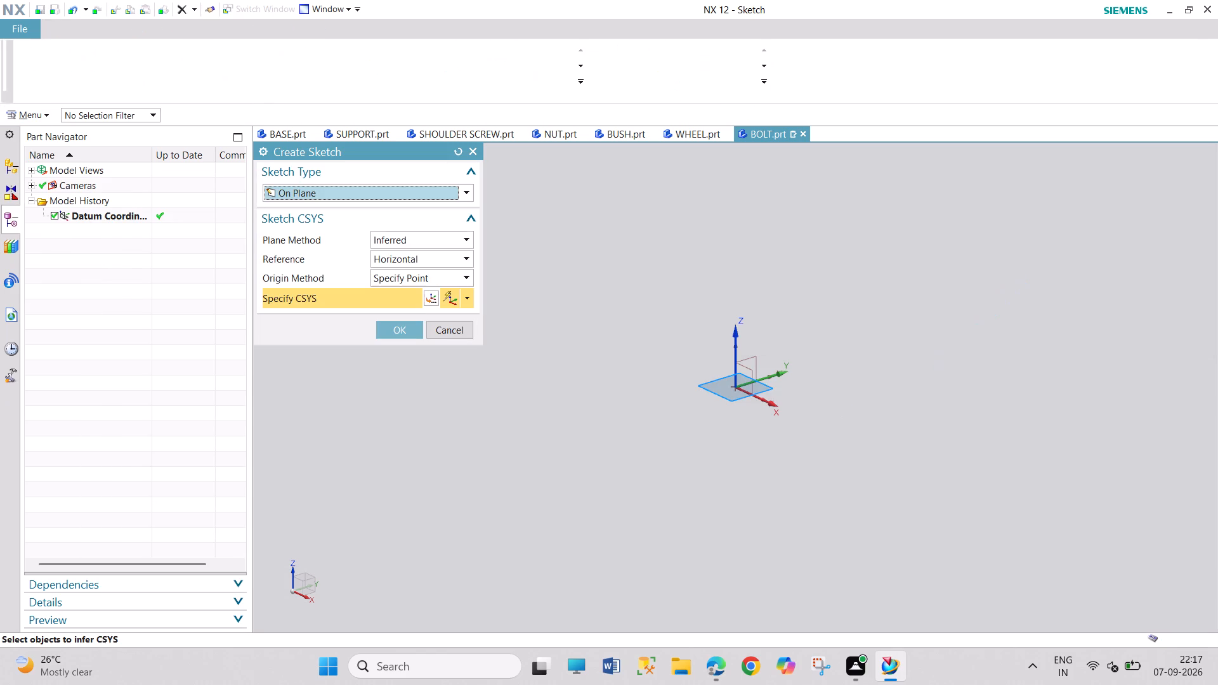
left_click(405, 333)
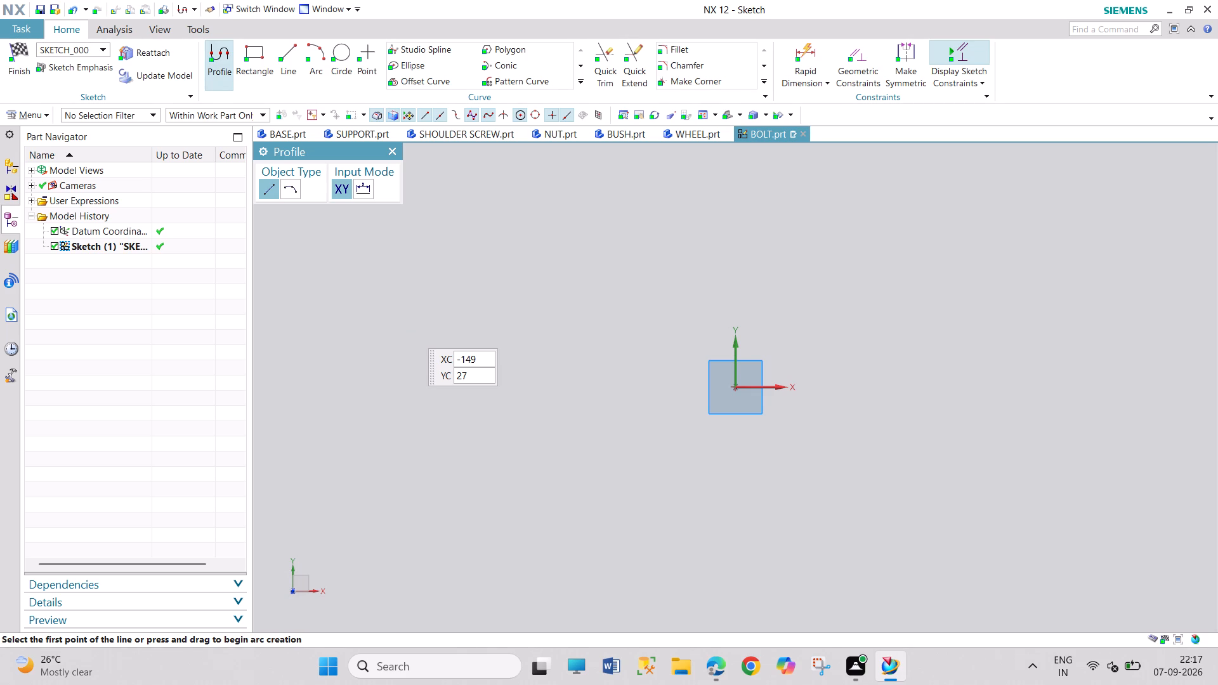
left_click(336, 54)
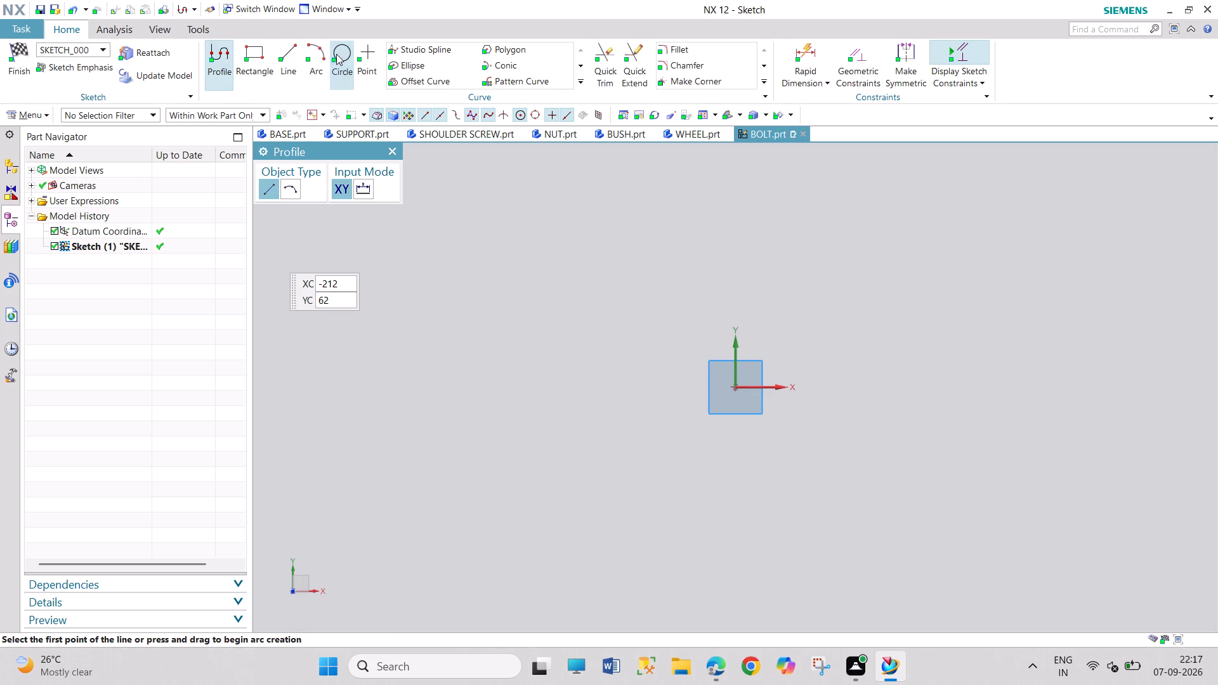
left_click(737, 387)
key("5")
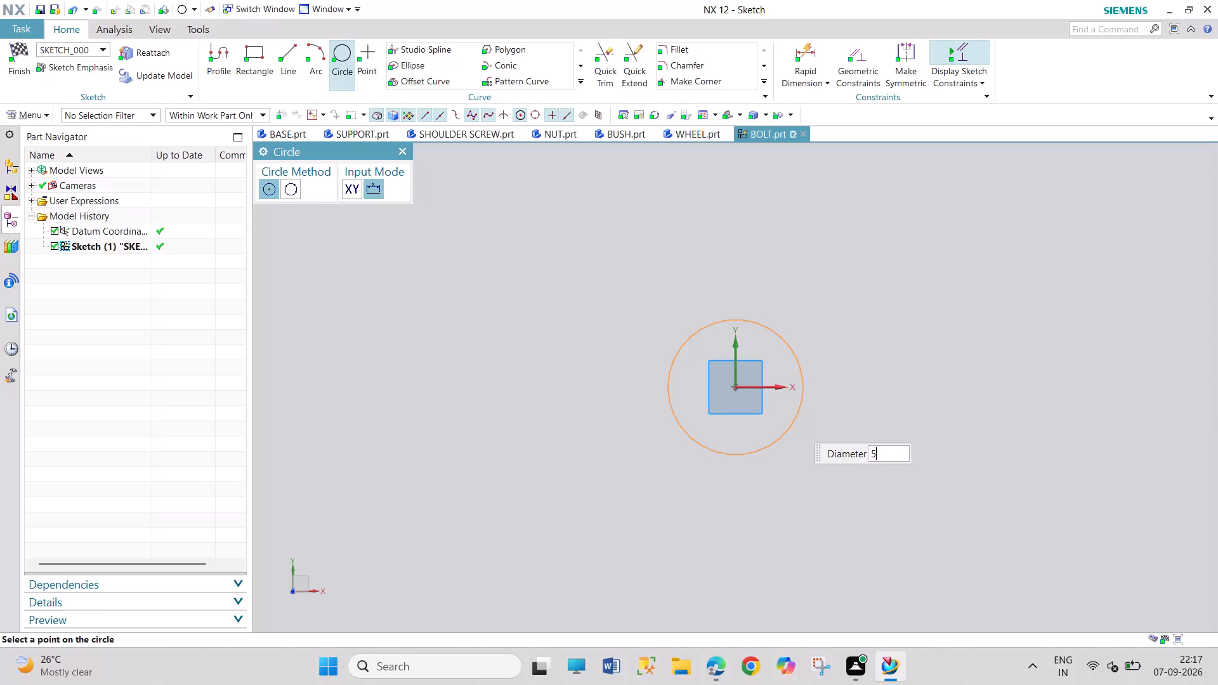
key("Return")
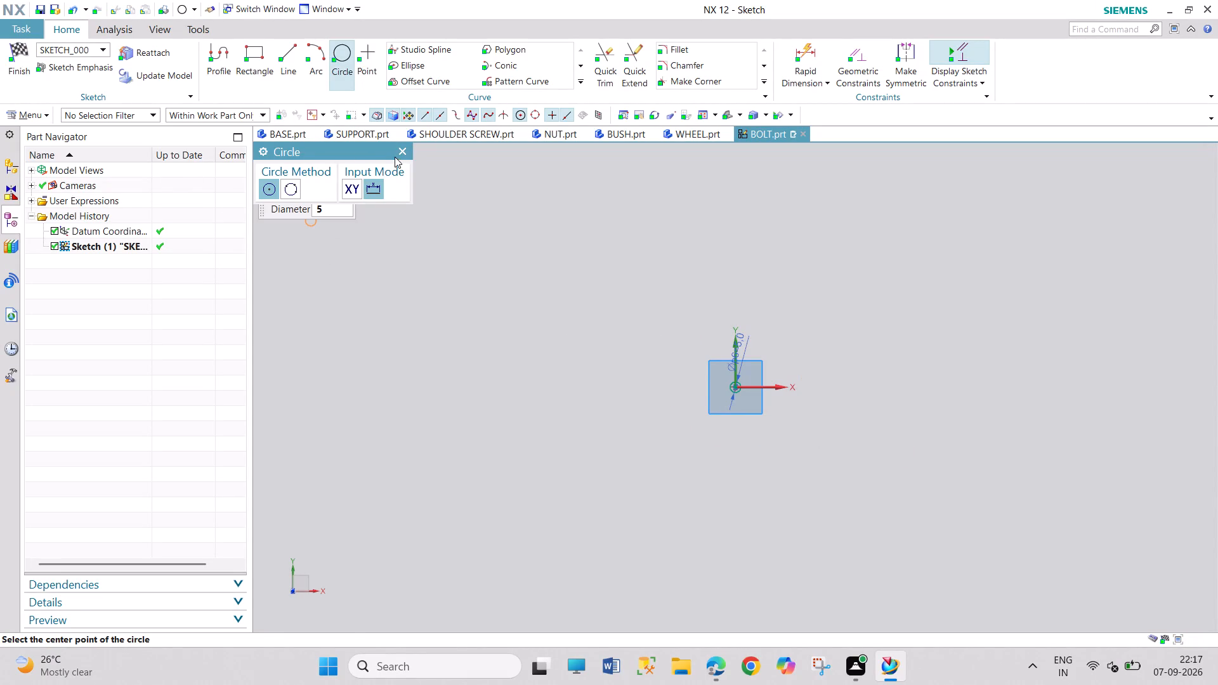
left_click(398, 152)
left_click(19, 70)
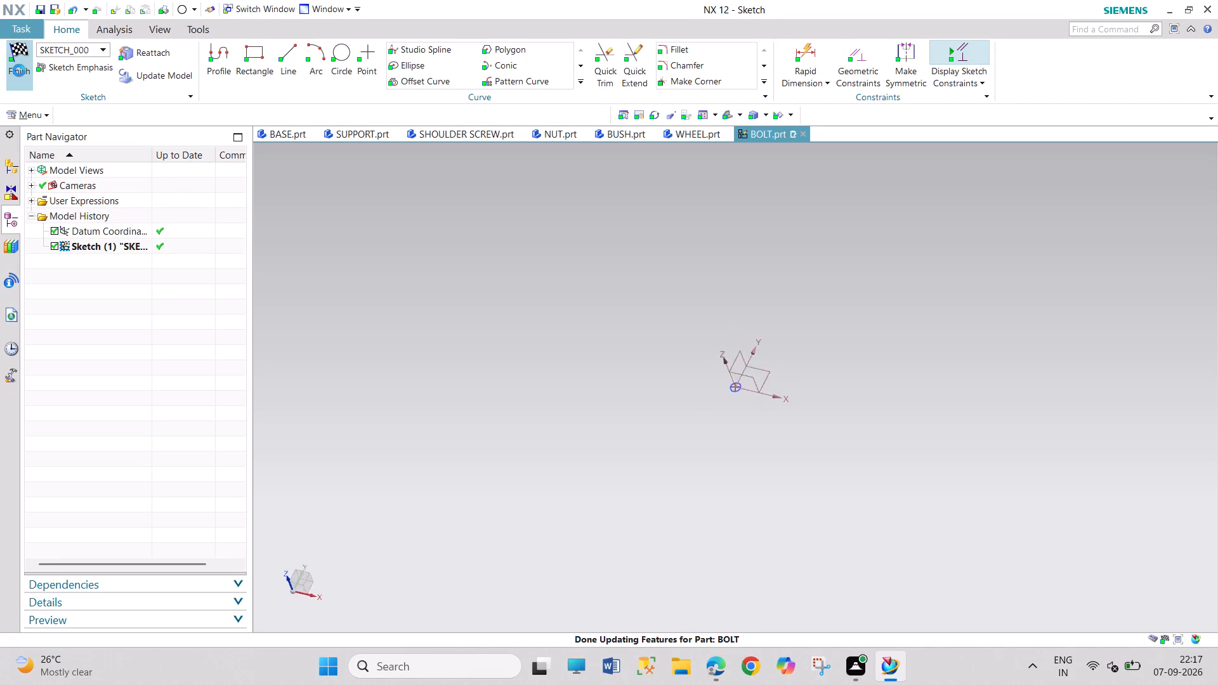
Extrude the circle 9 mm upward to form the bolt shank.
left_click(180, 44)
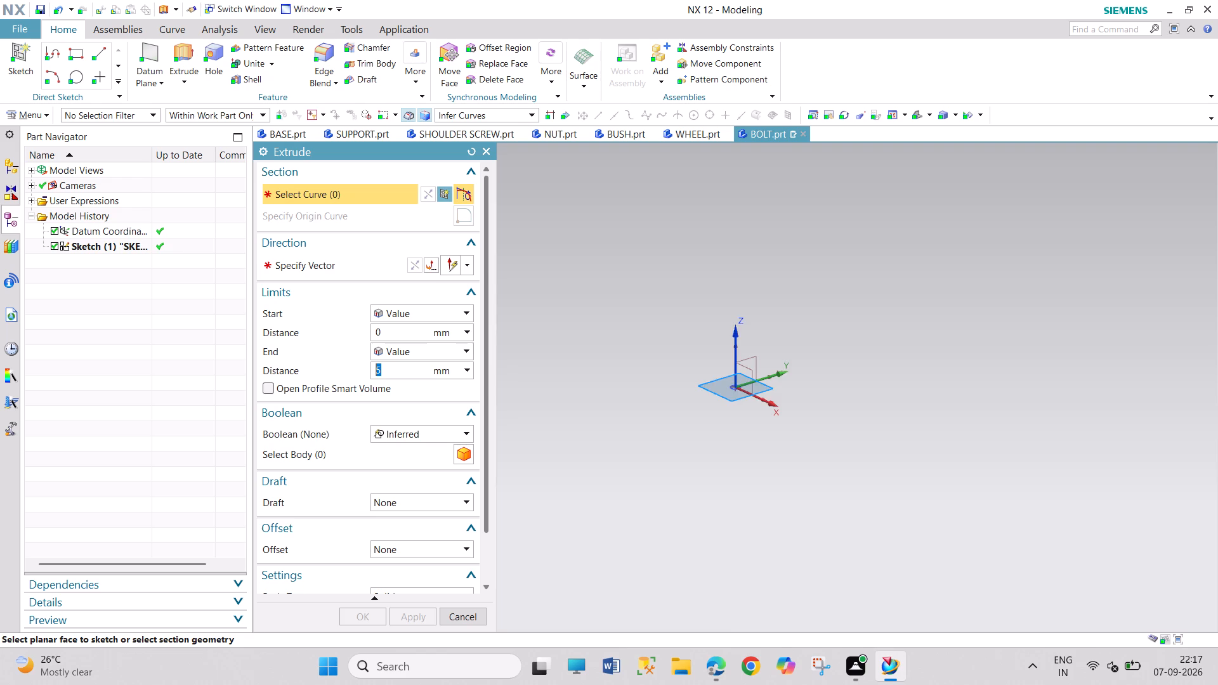
left_click(735, 392)
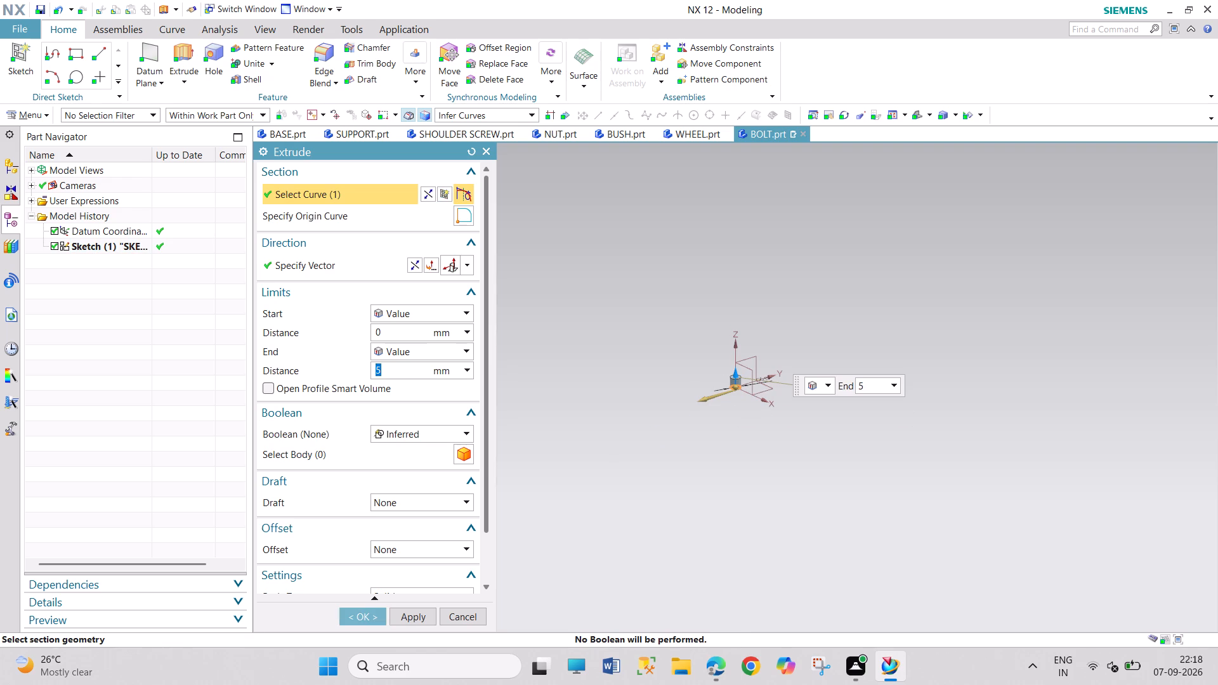
key("9")
key("Return")
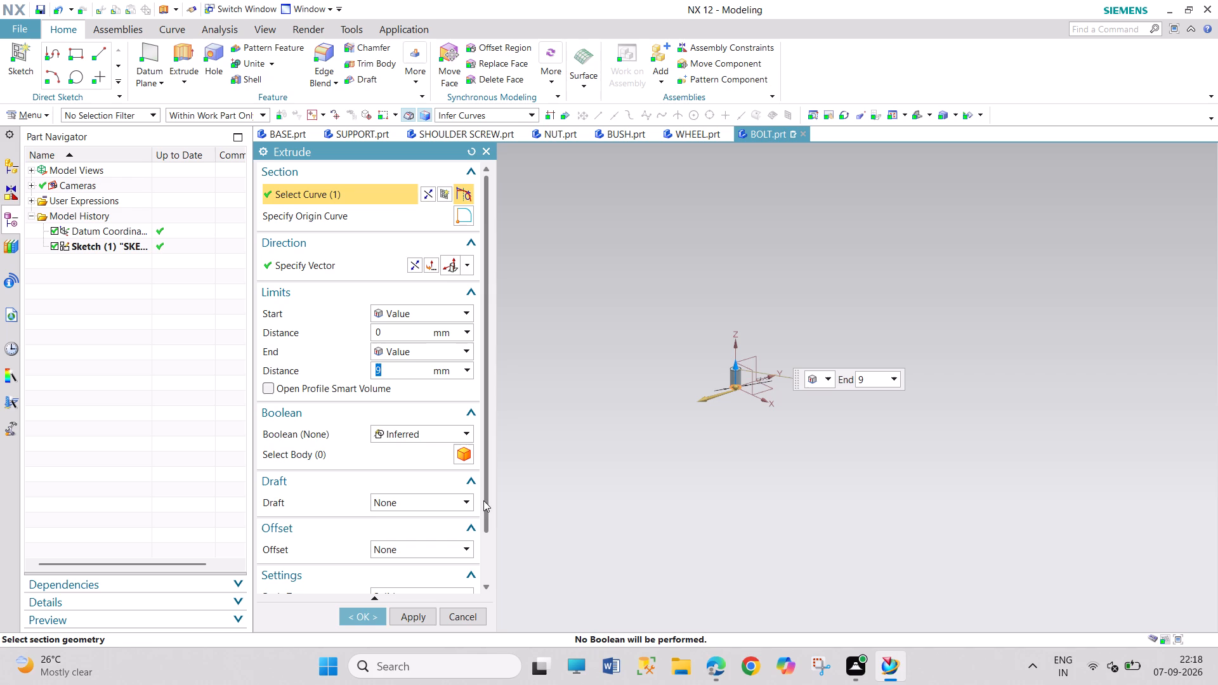
left_click(366, 618)
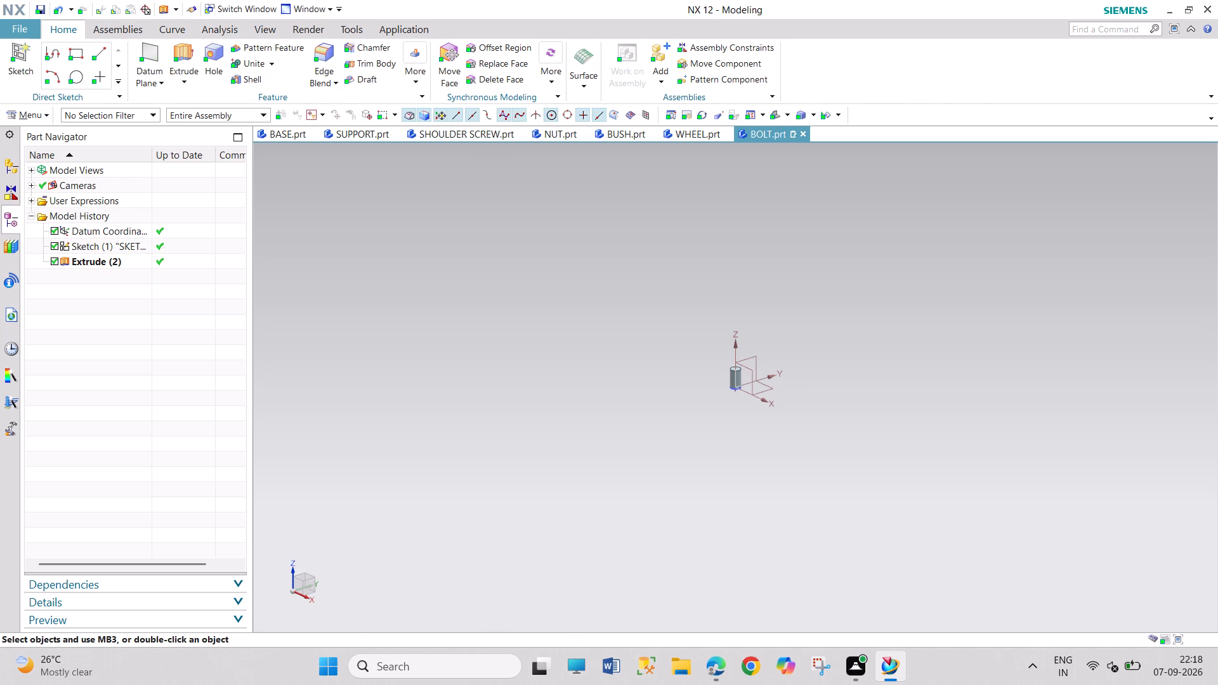
On the shank's top face, sketch a six-sided polygon centred on the origin with a 6 mm inscribed radius and 270° rotation.
scroll(788, 388, "up", 3)
scroll(648, 361, "up", 5)
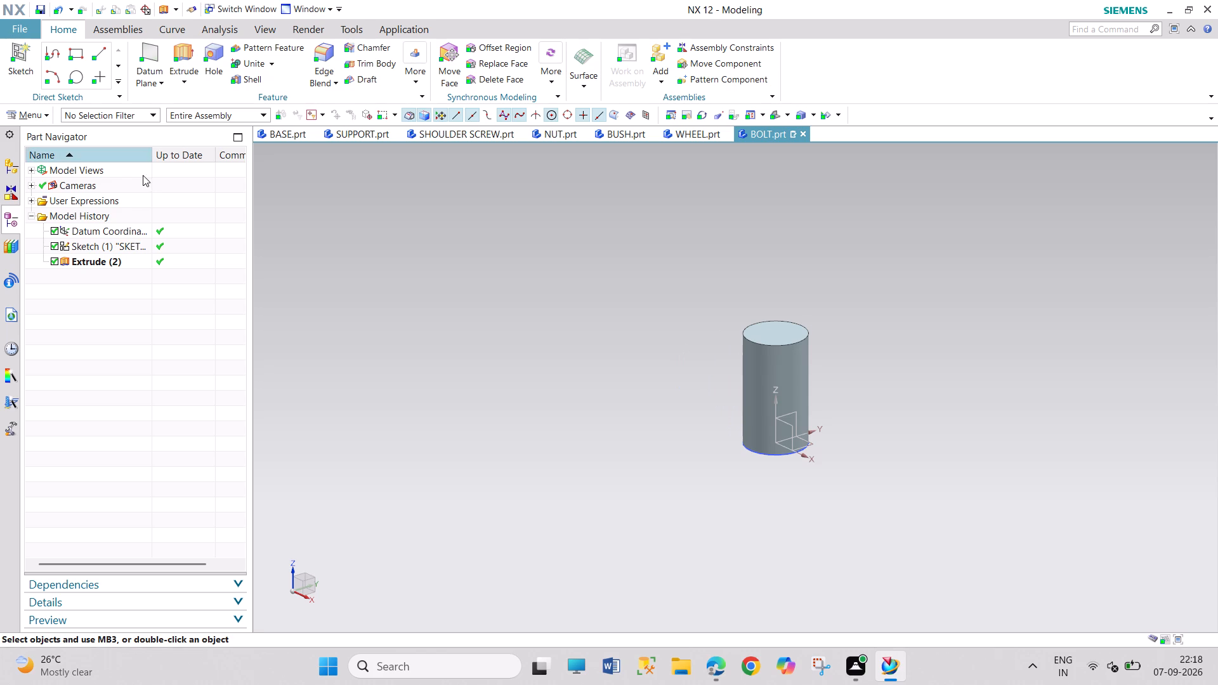
left_click(37, 110)
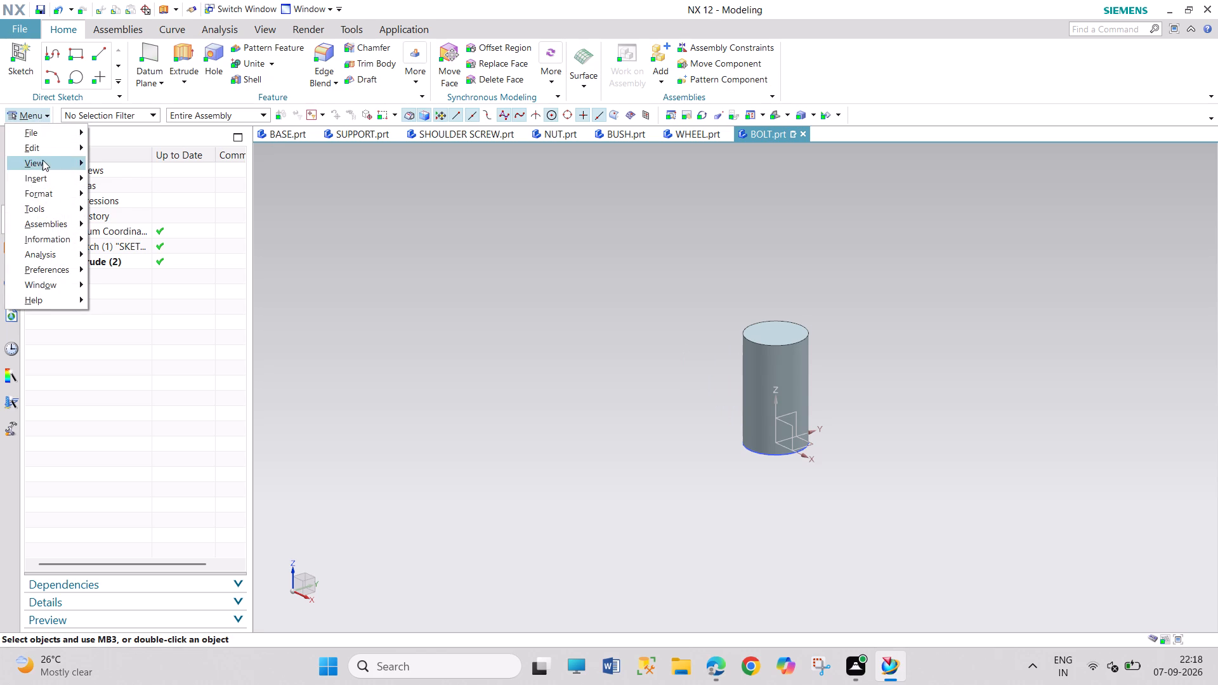
left_click(42, 174)
left_click_drag(141, 196, 153, 192)
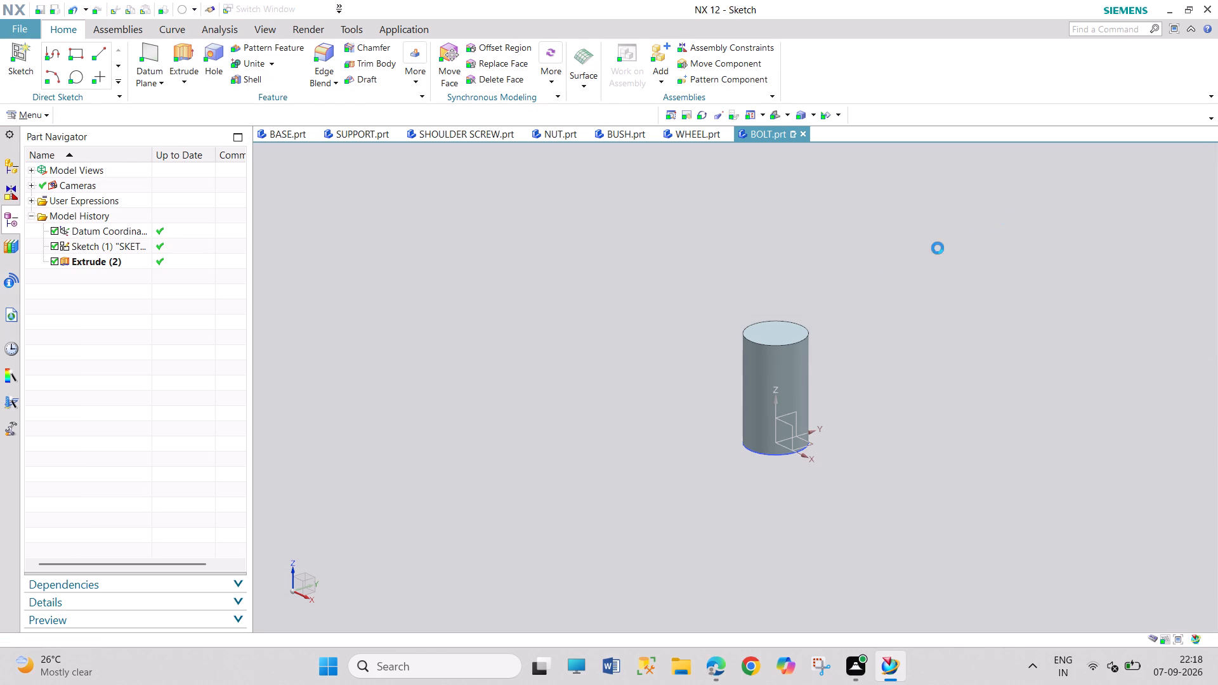
left_click_drag(781, 329, 772, 329)
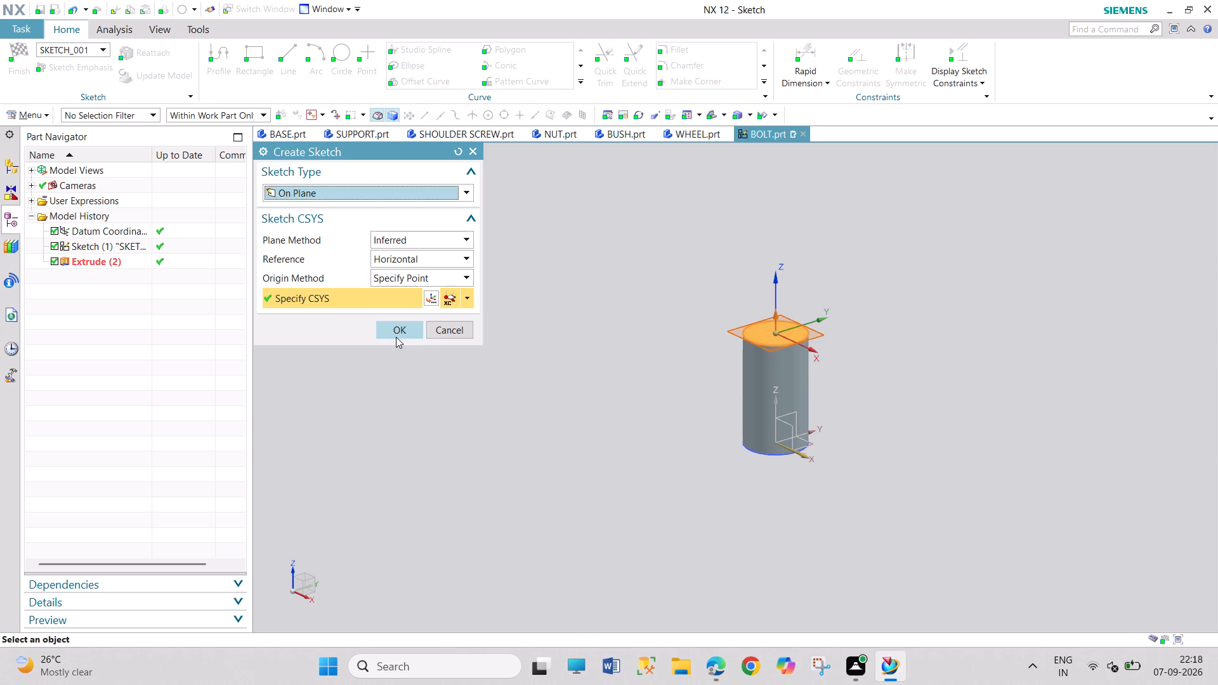
left_click(396, 337)
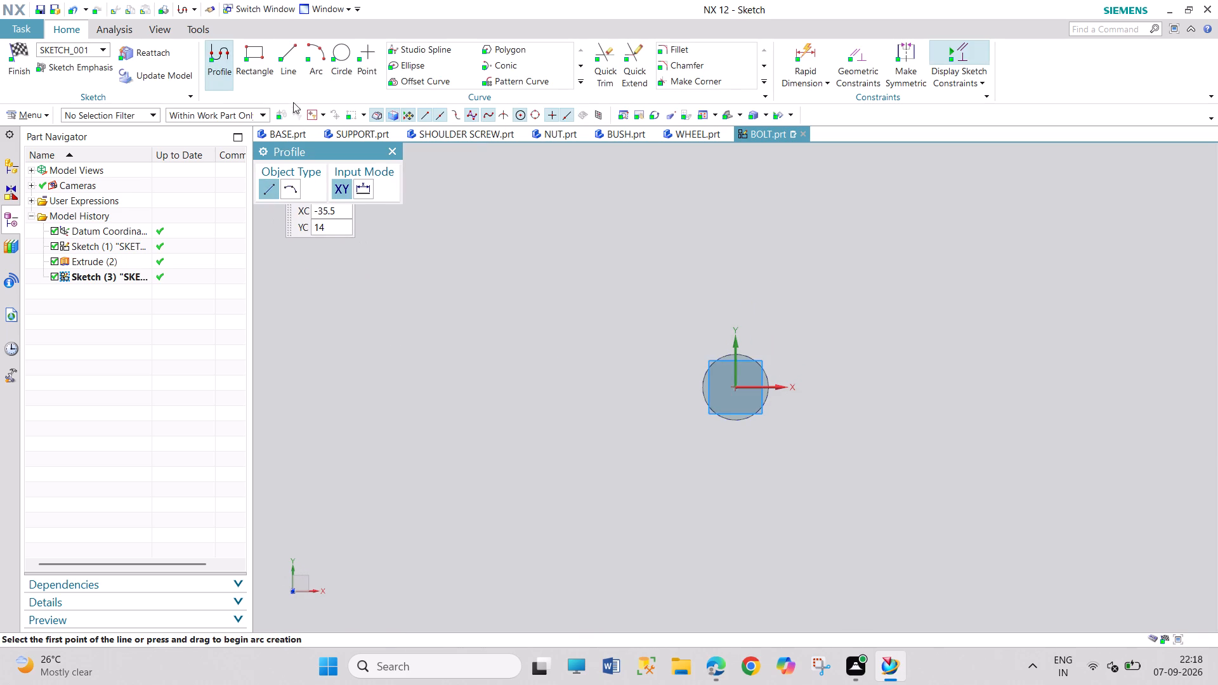
left_click(533, 55)
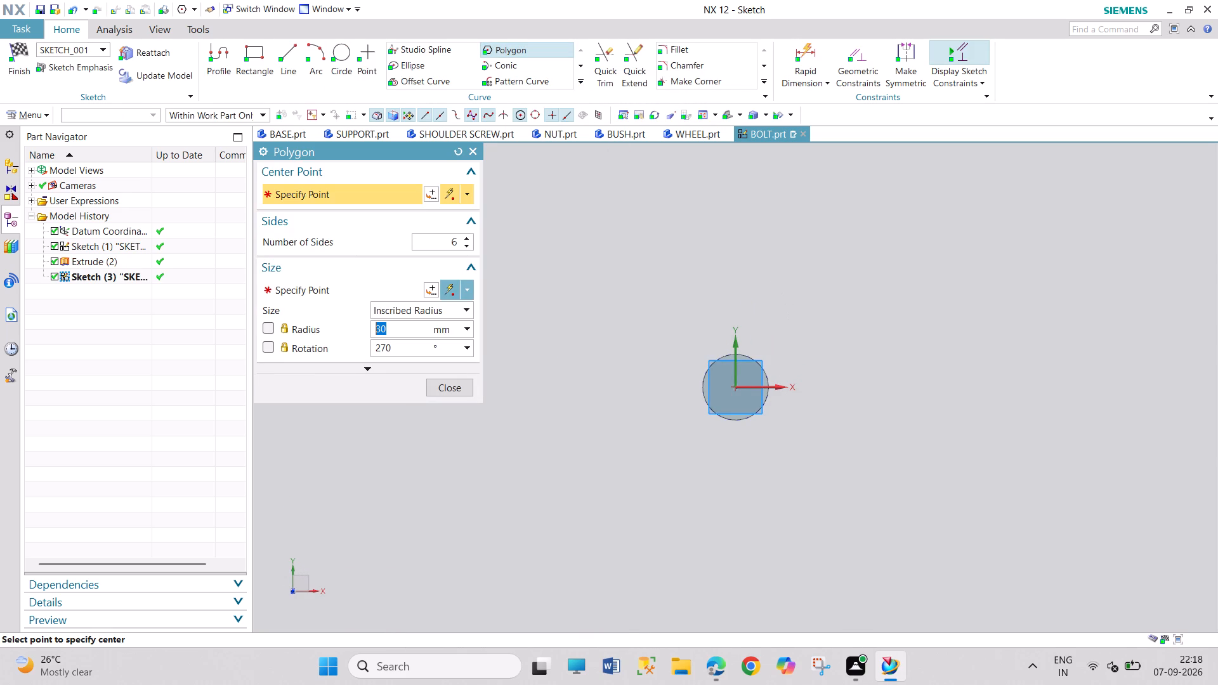
left_click(738, 386)
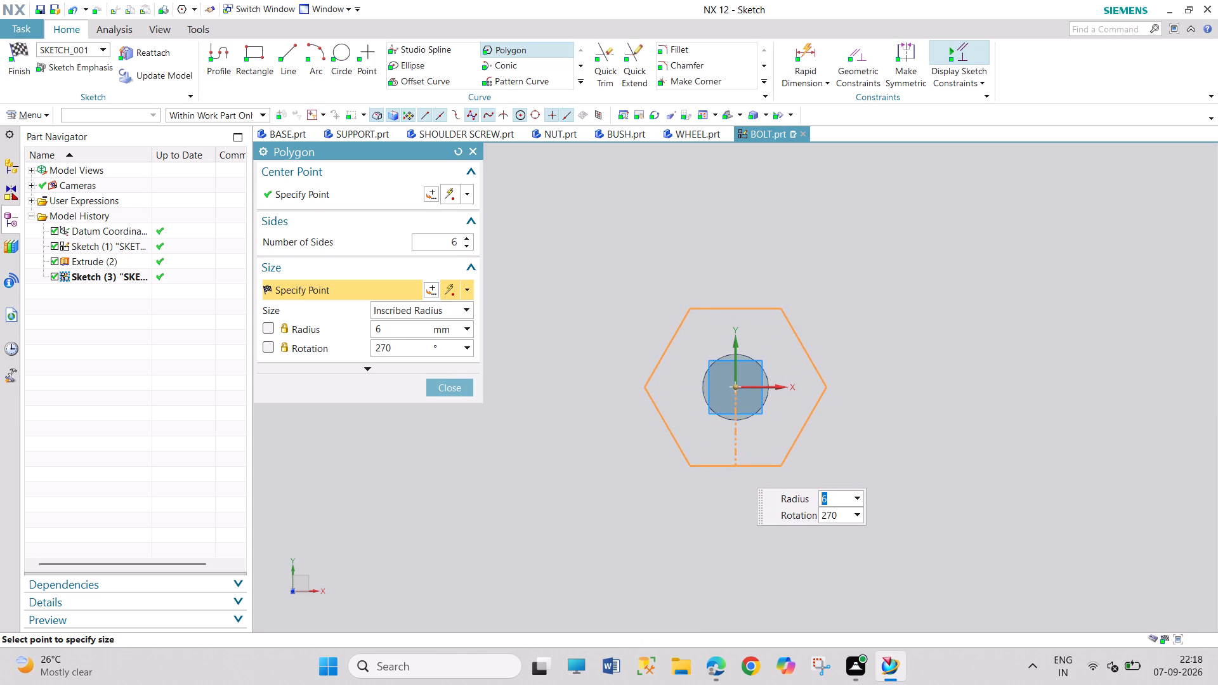
left_click(736, 467)
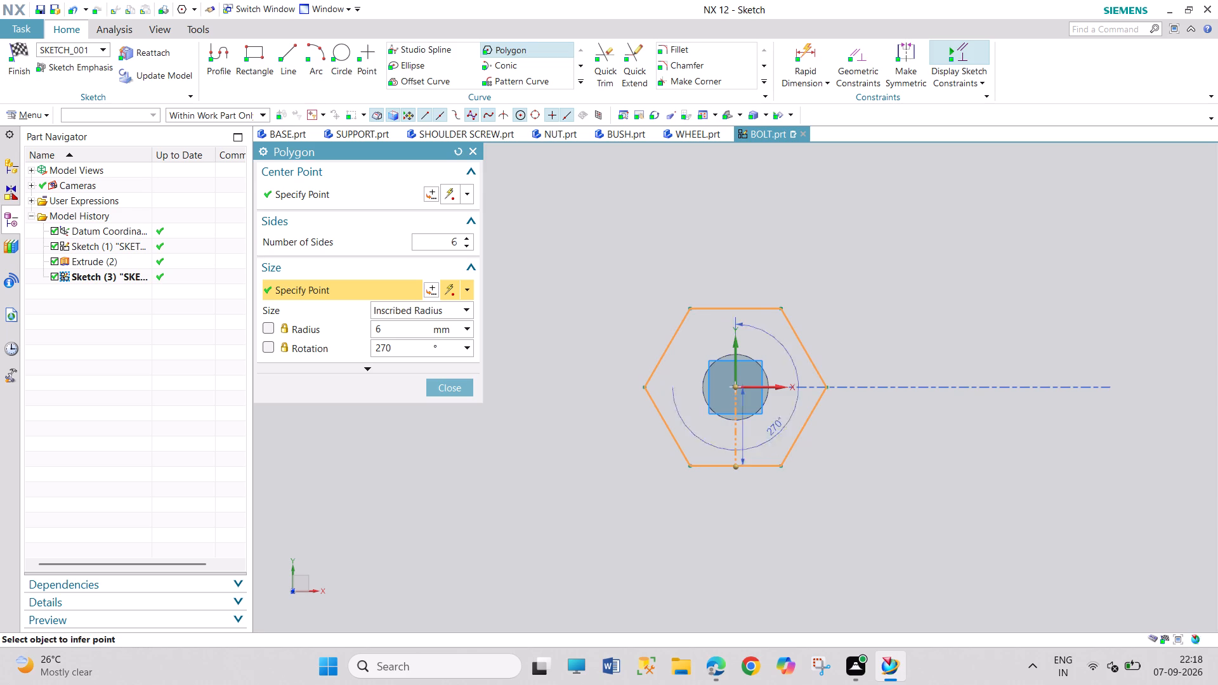
left_click(446, 388)
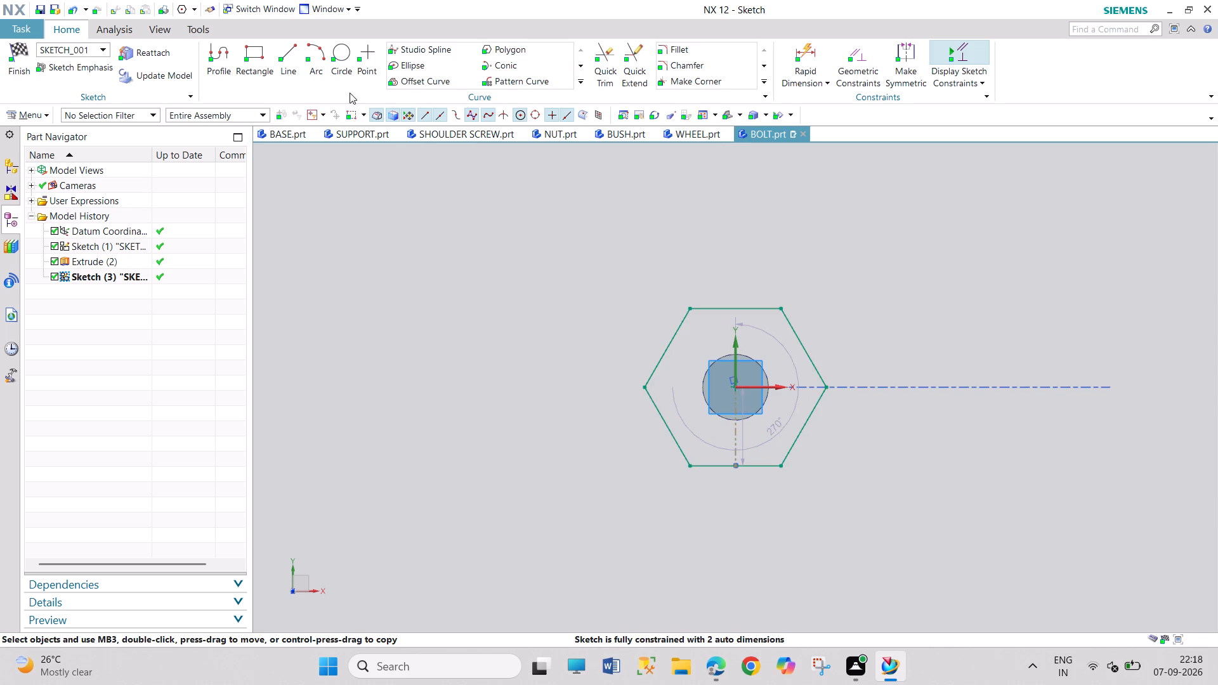
Dimension the hexagon's width across opposite corners as 10 mm and finish the sketch.
left_click(804, 45)
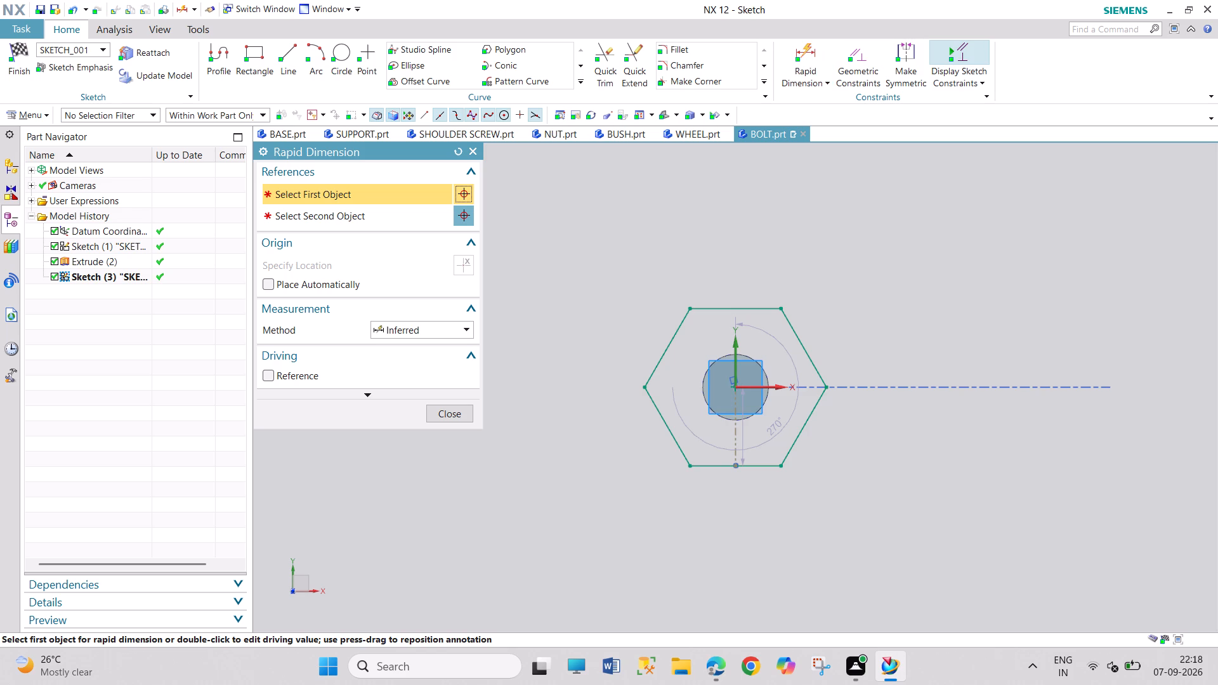
left_click(643, 388)
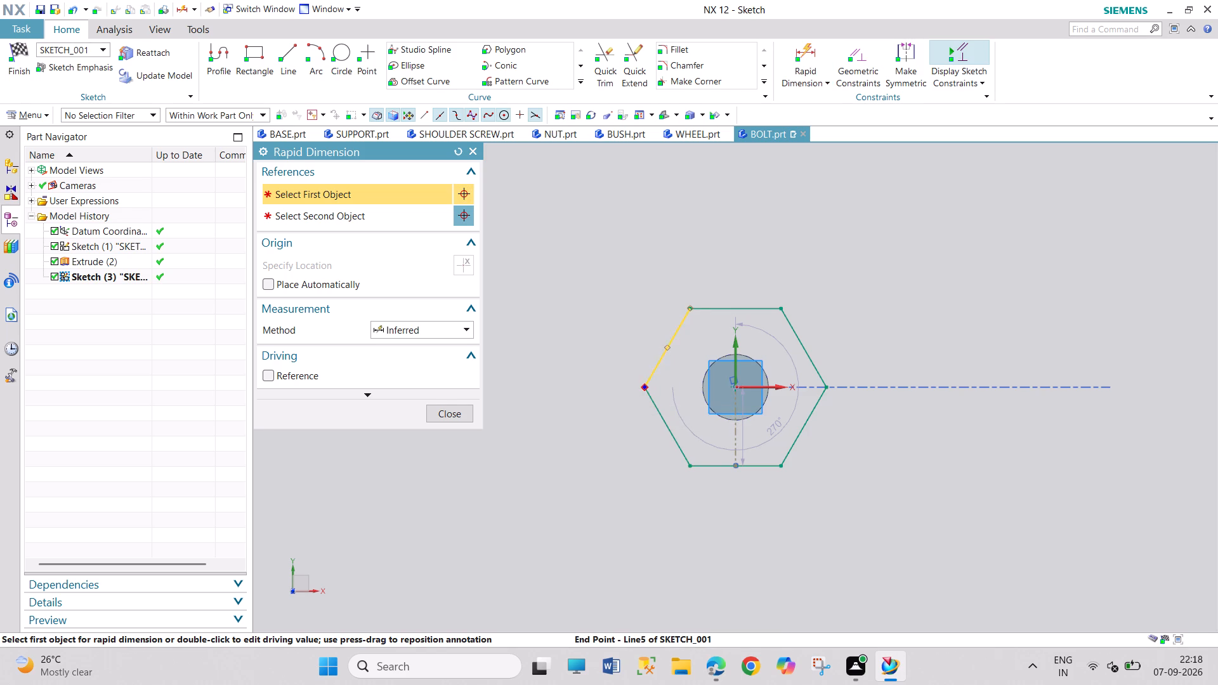
left_click(828, 387)
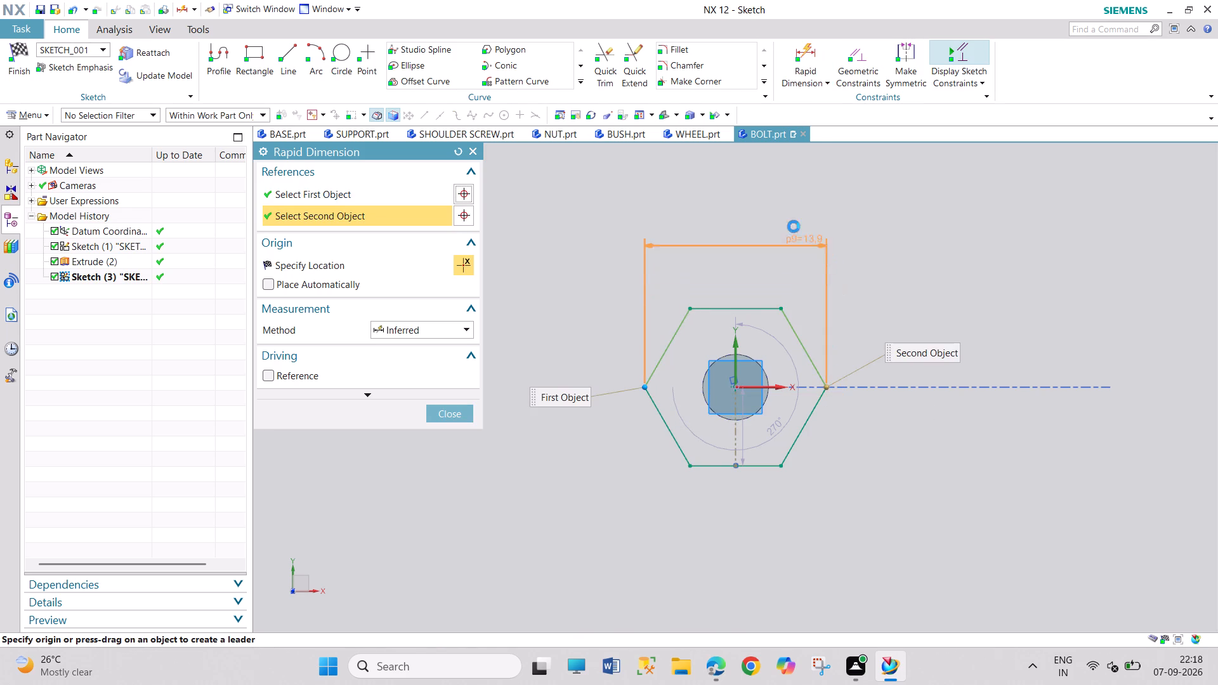
left_click(762, 214)
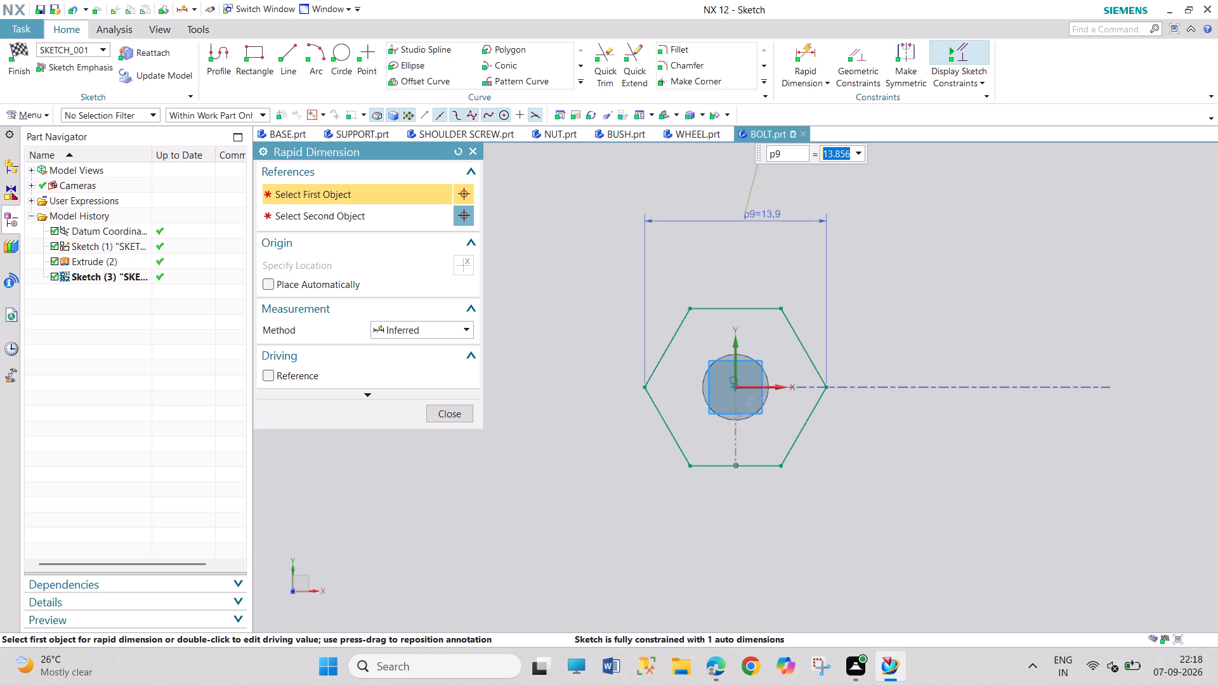
type("10")
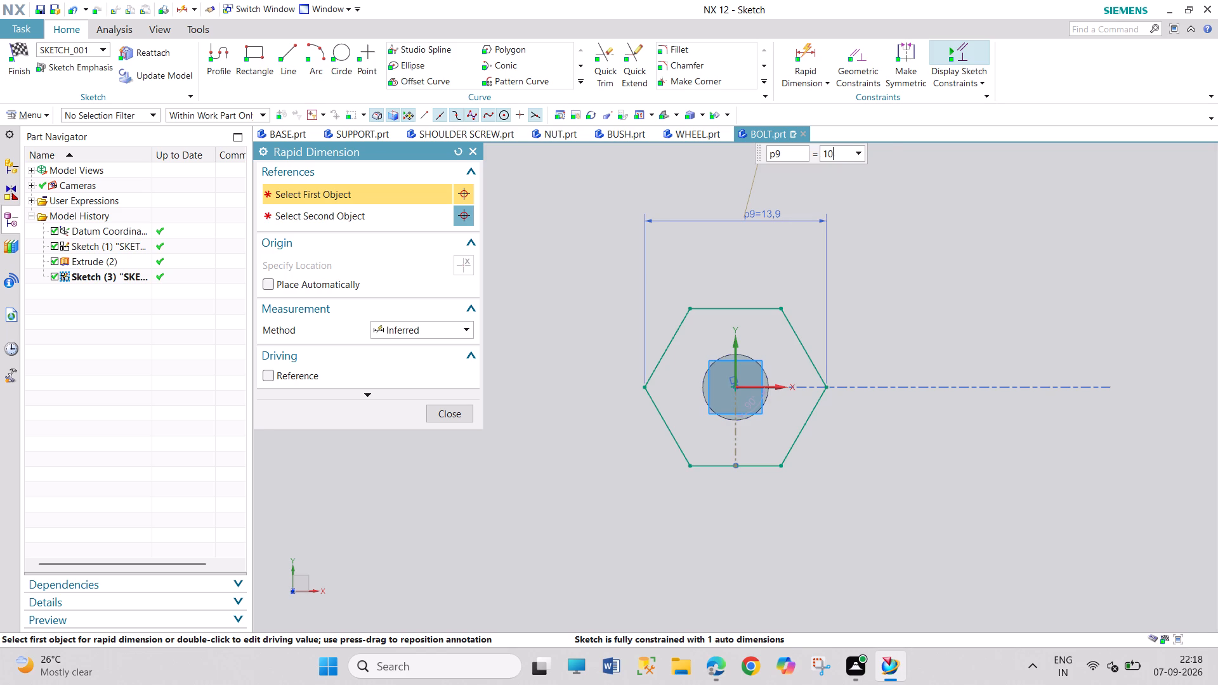
key("Return")
left_click(464, 419)
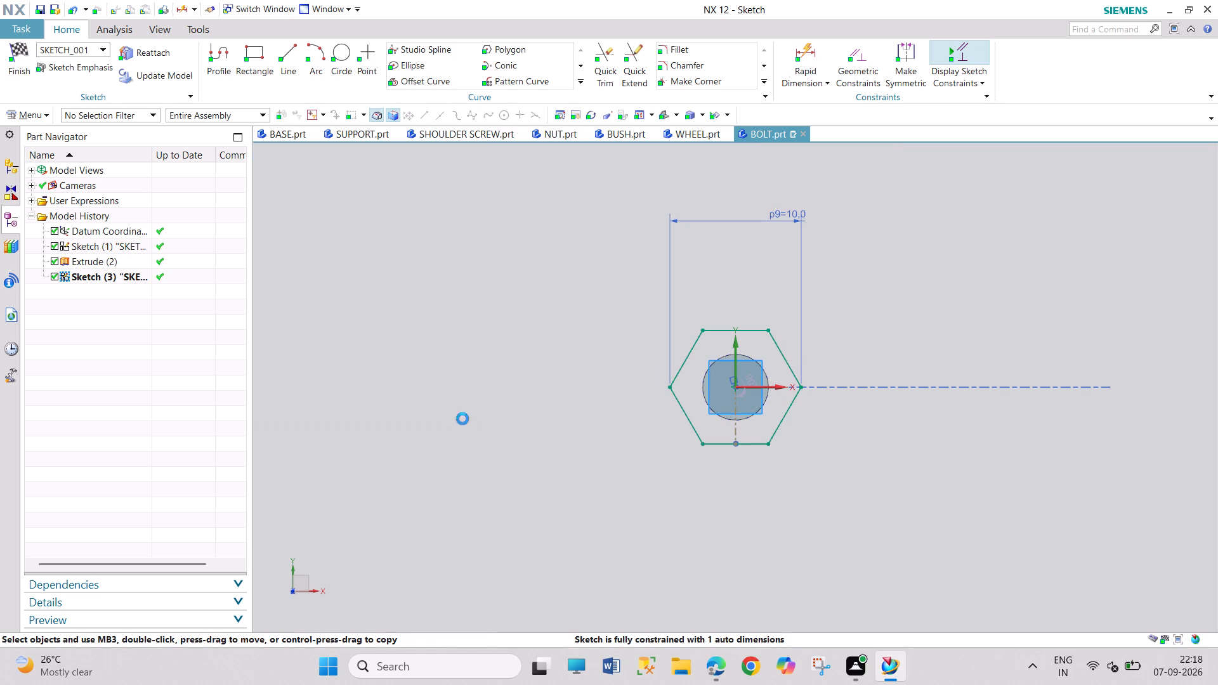
left_click(14, 56)
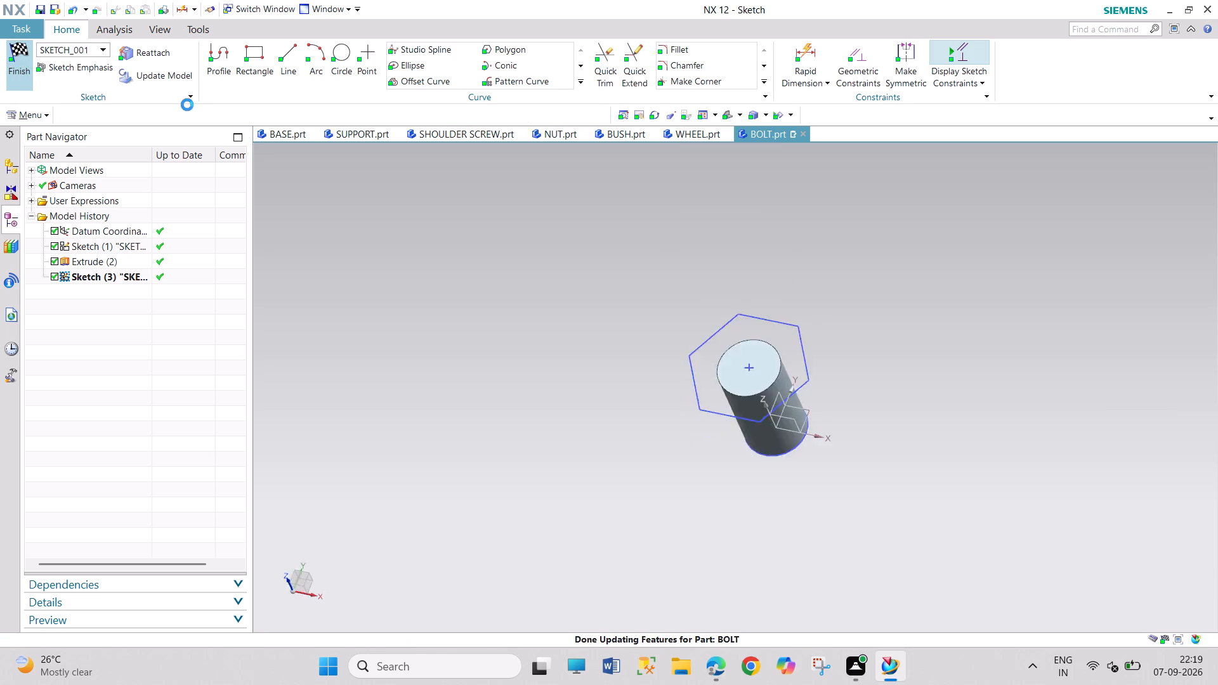
Extrude the hexagon 4 mm upward, united with the shank, to form the bolt head.
left_click(186, 62)
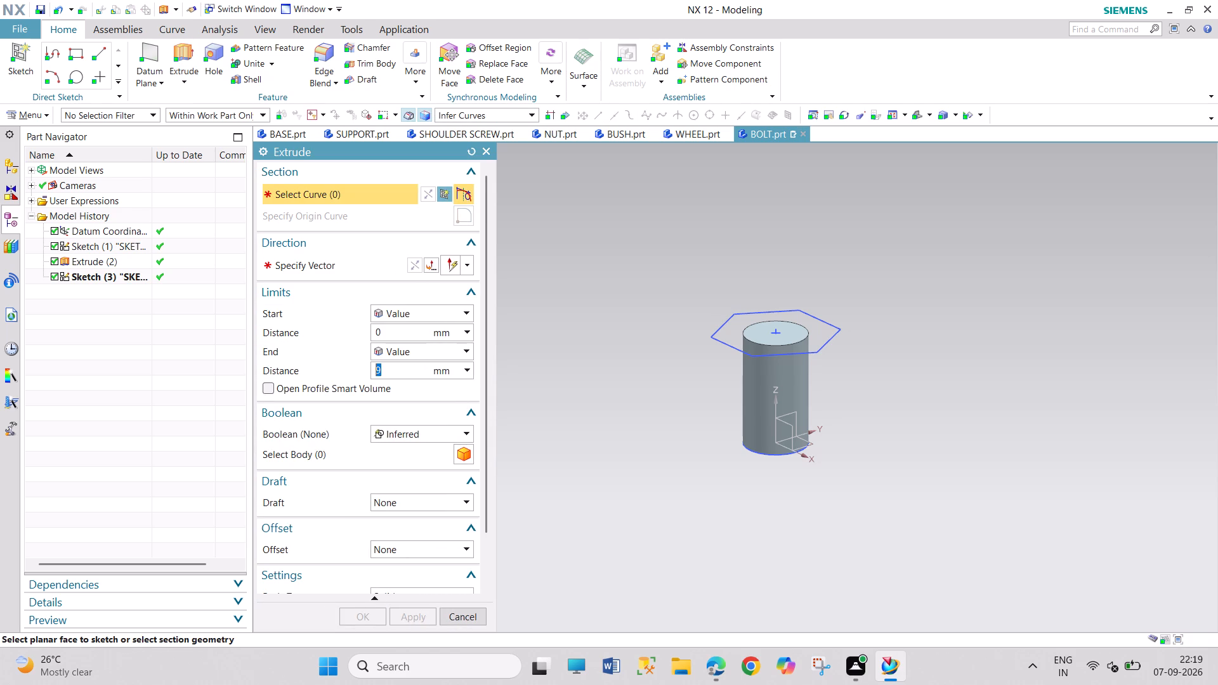
left_click(835, 340)
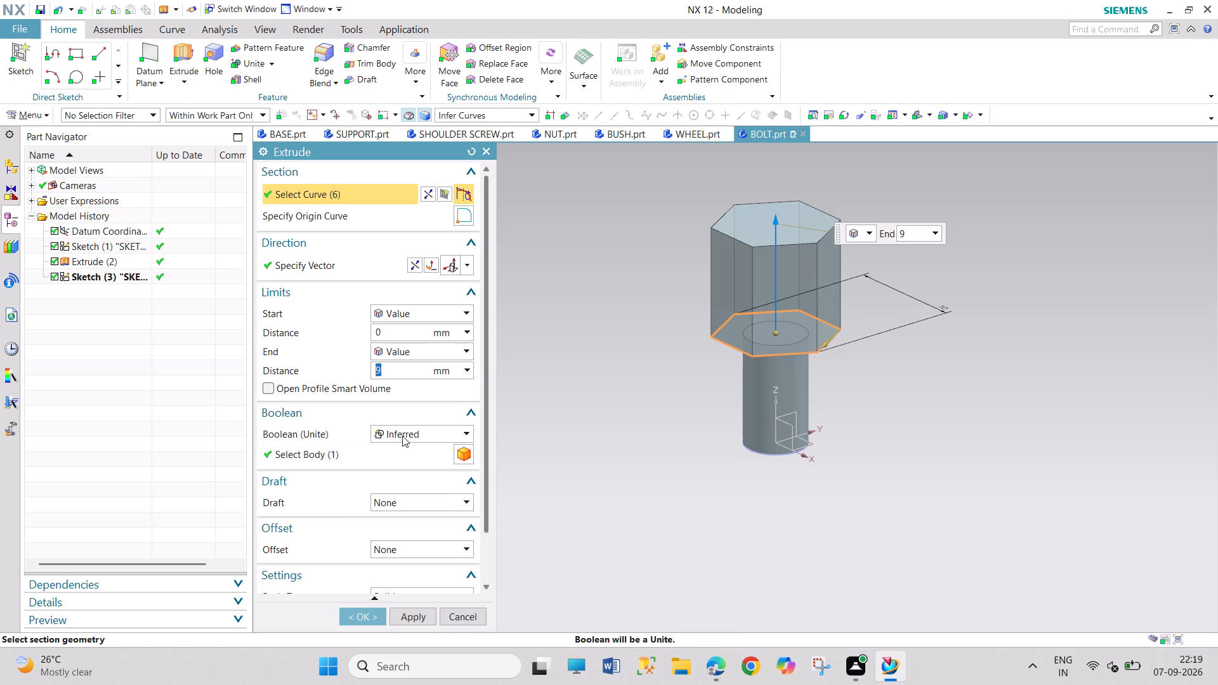
key("4")
key("Return")
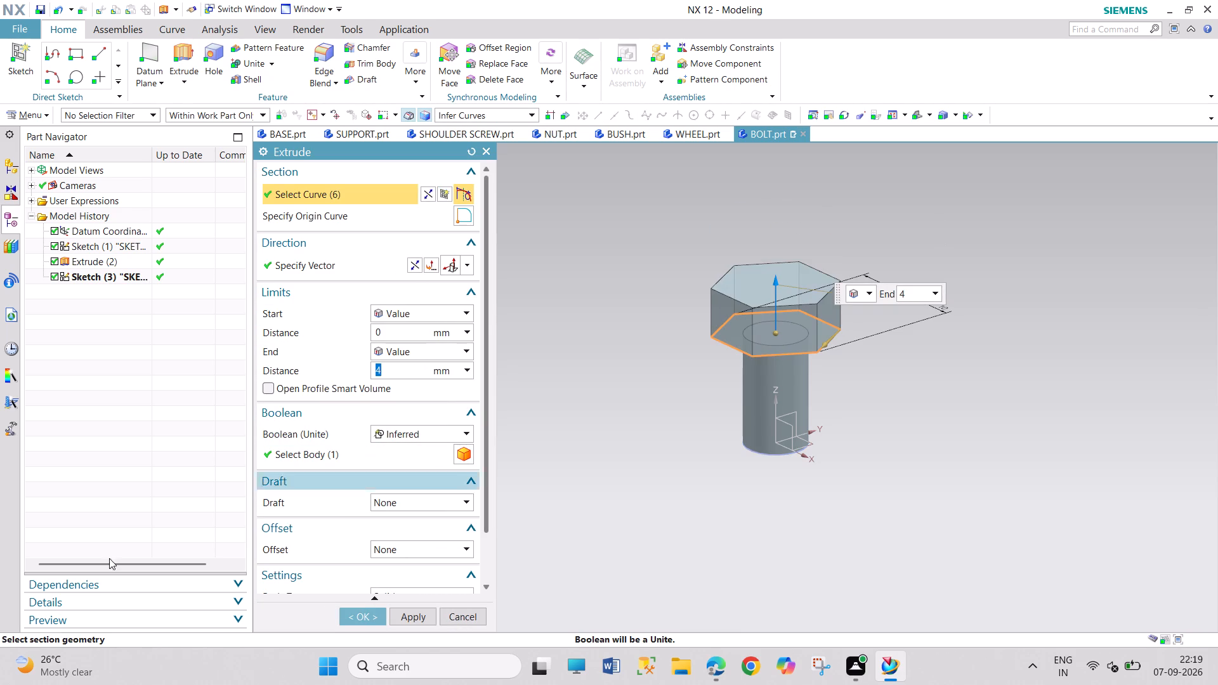
left_click(368, 620)
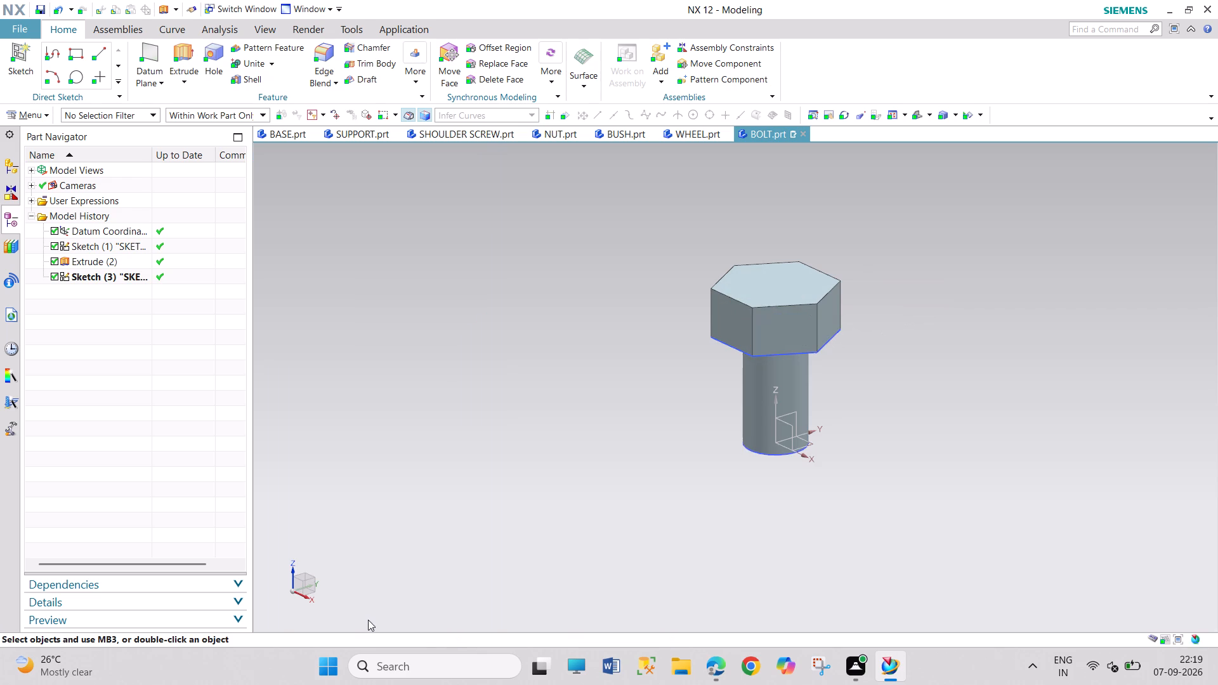
Save the BOLT part.
left_click_drag(669, 347, 723, 469)
left_click_drag(591, 282, 631, 430)
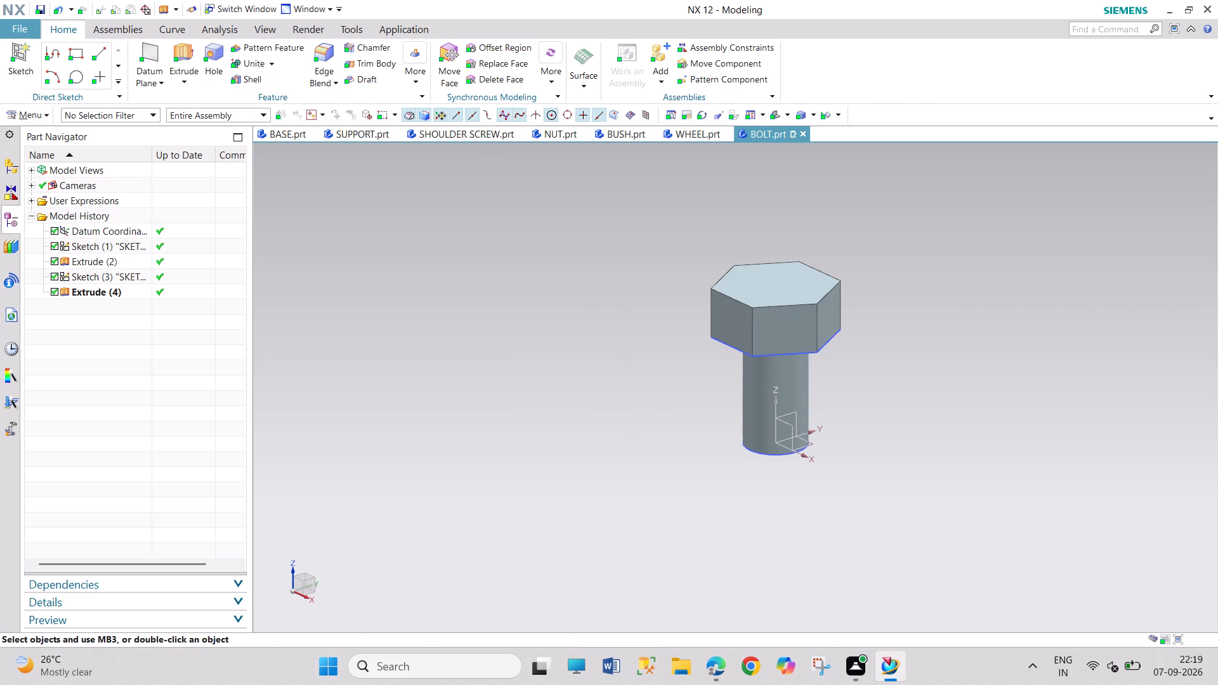
key("ctrl+s")
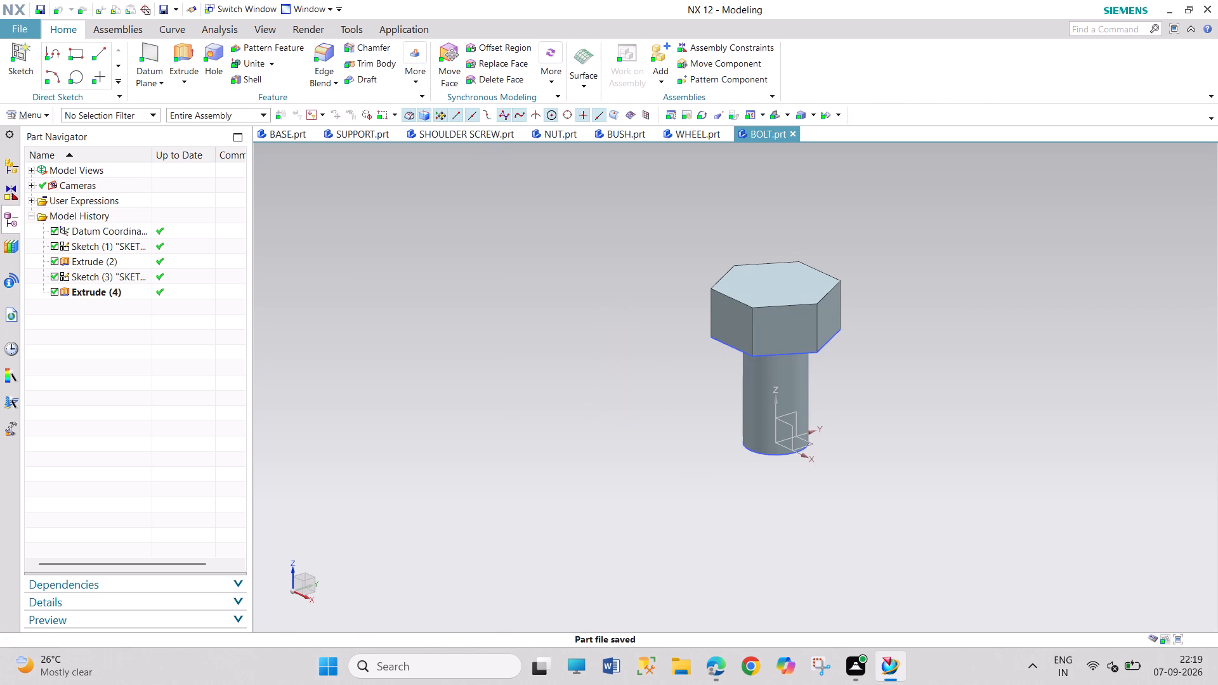
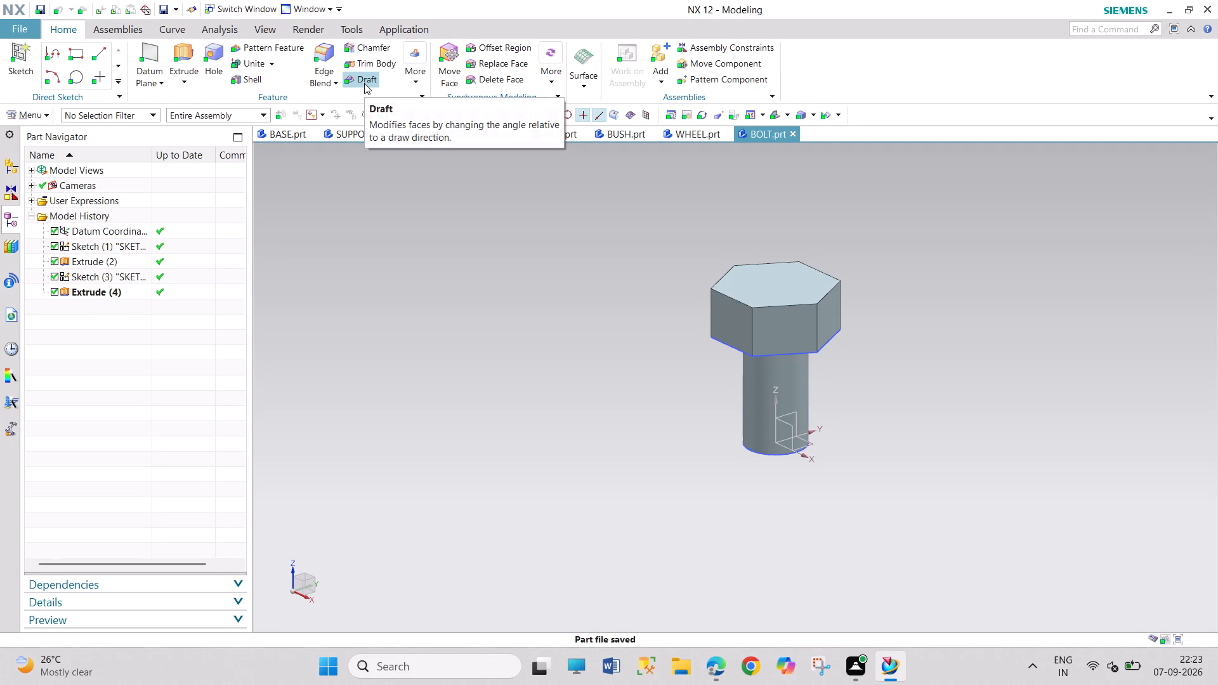
Create a new millimetre assembly file from the Assembly template, named ASSEMBLY WHEEL SUPPORT.
key("ctrl+n")
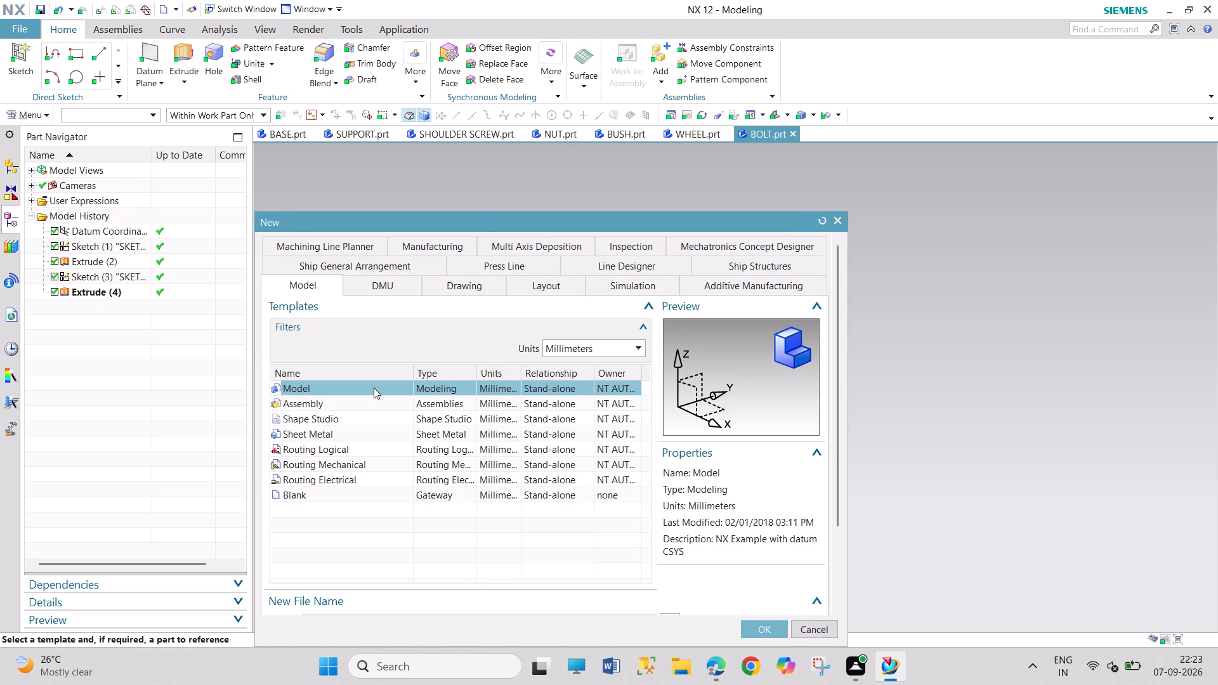
left_click(371, 403)
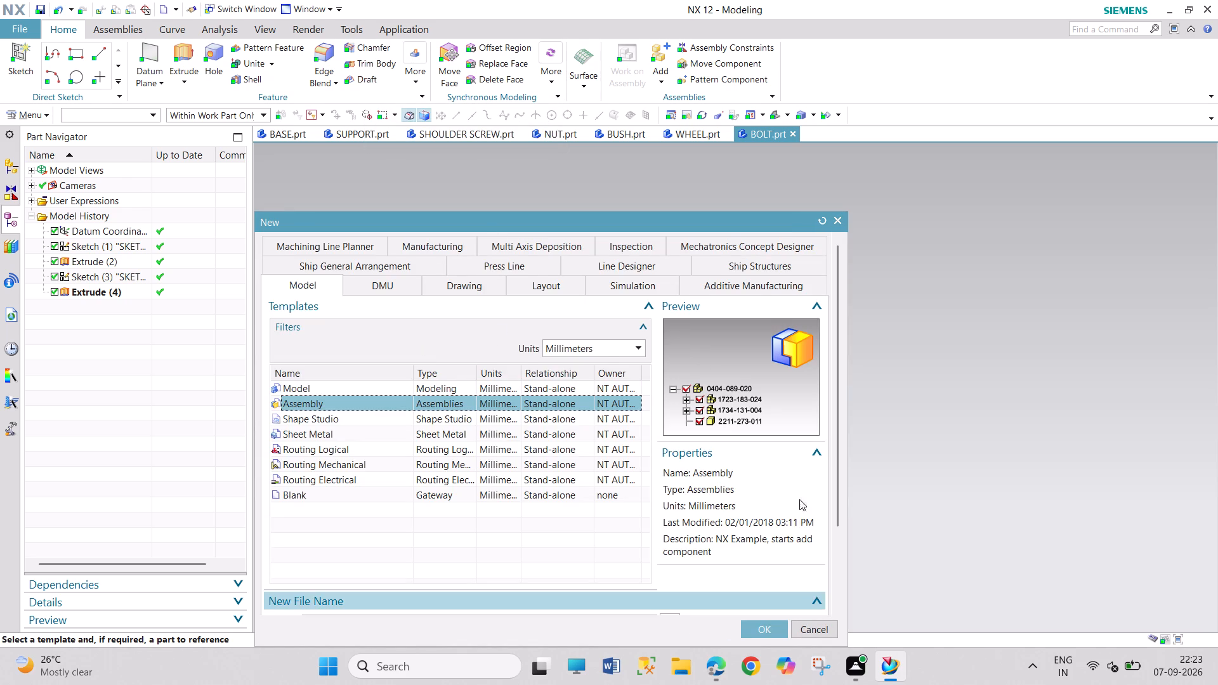
left_click_drag(841, 493, 831, 579)
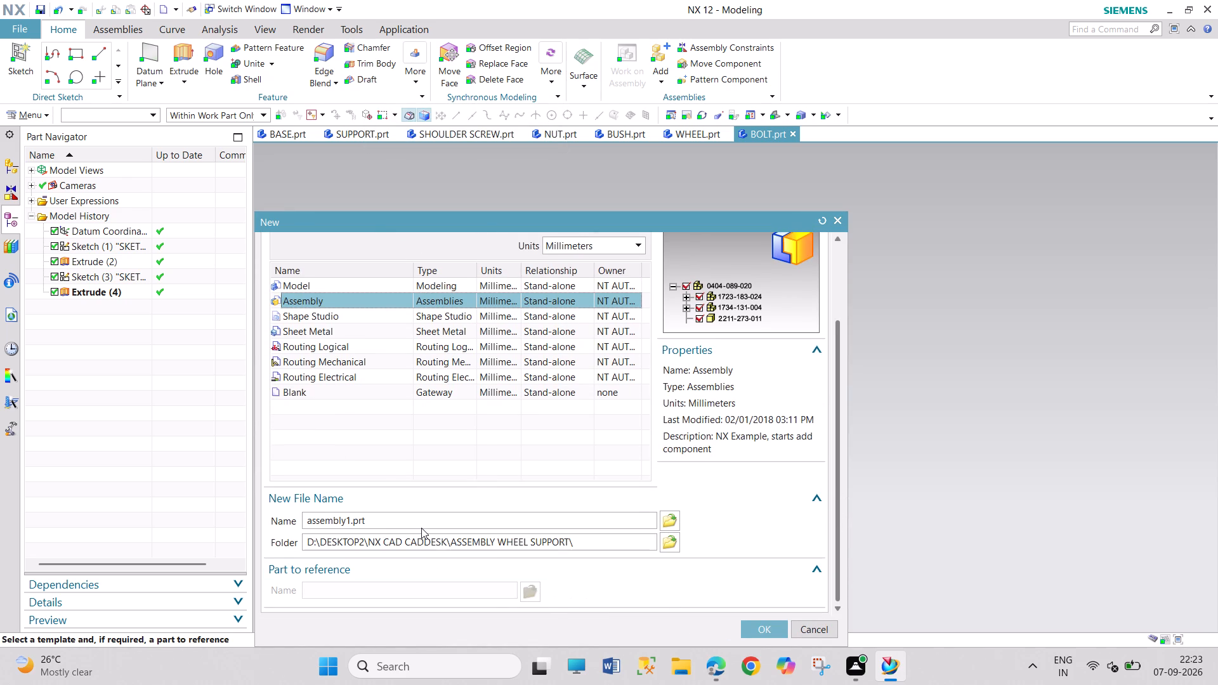
double_click(421, 526)
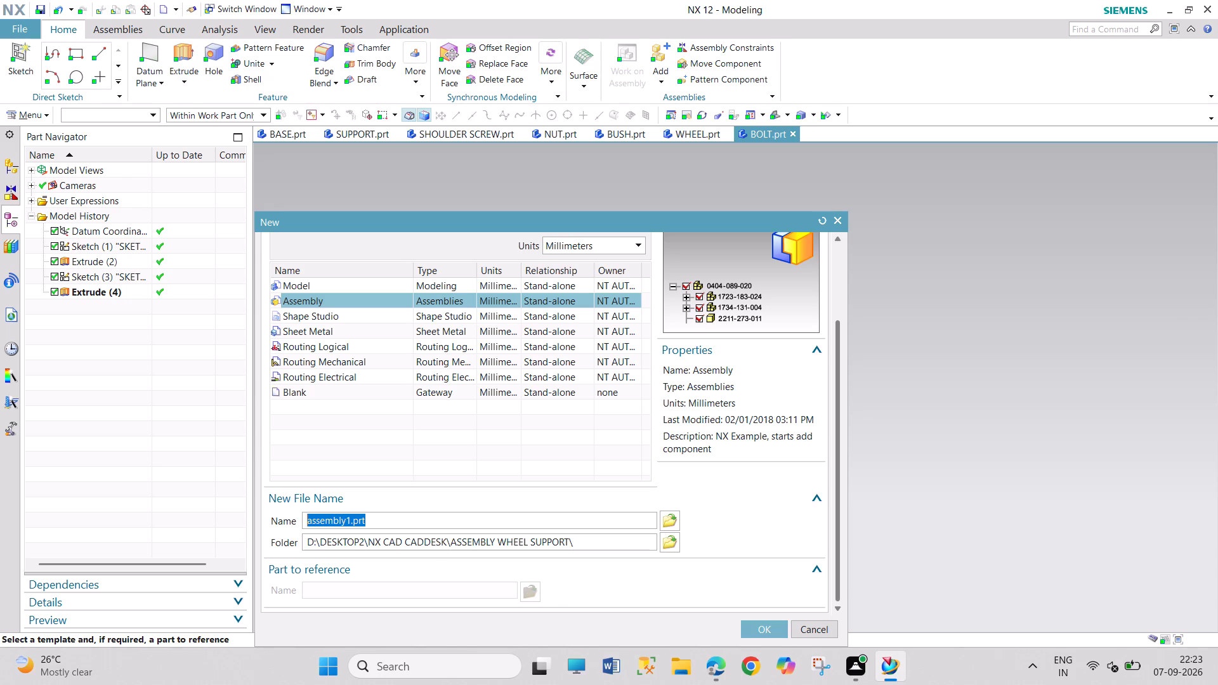
type("ASSE")
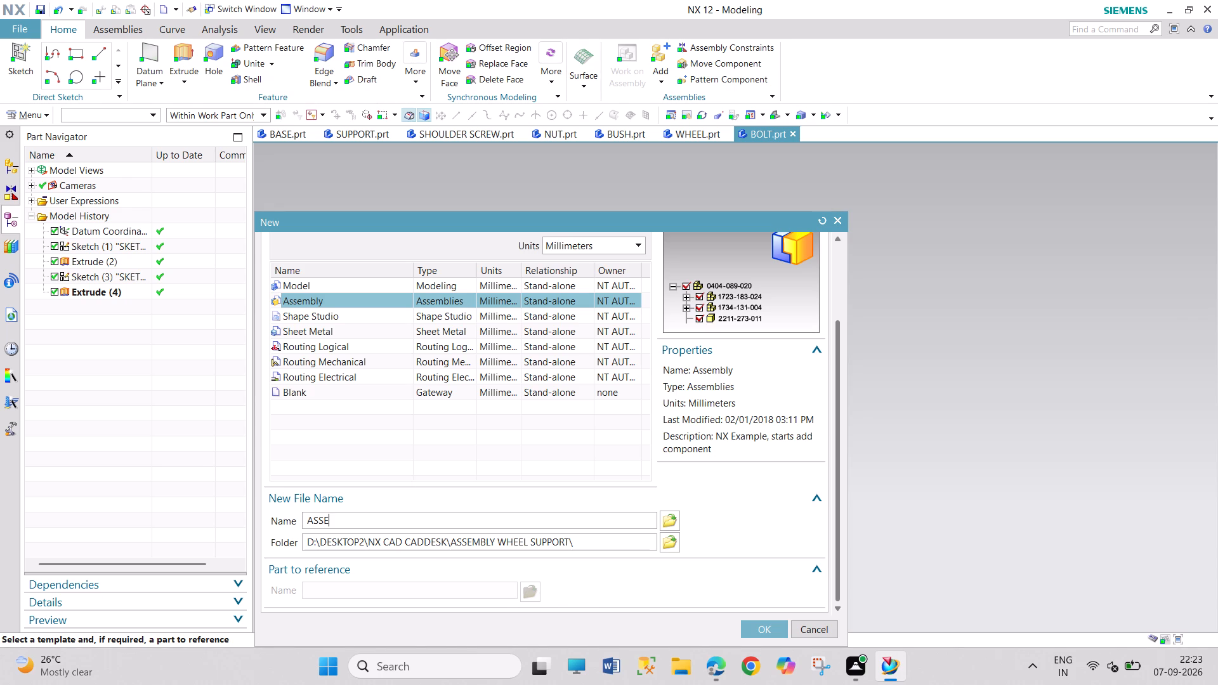
type("MBLY WHEEL SUPPO")
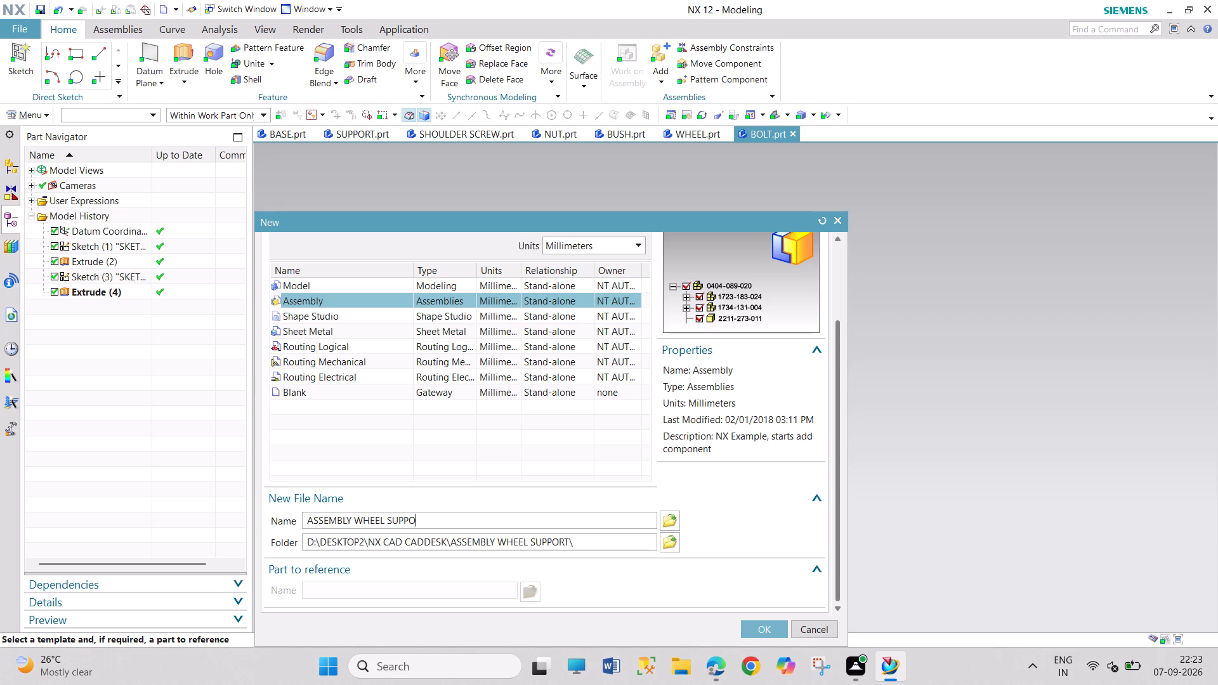
type("RT")
key("Return")
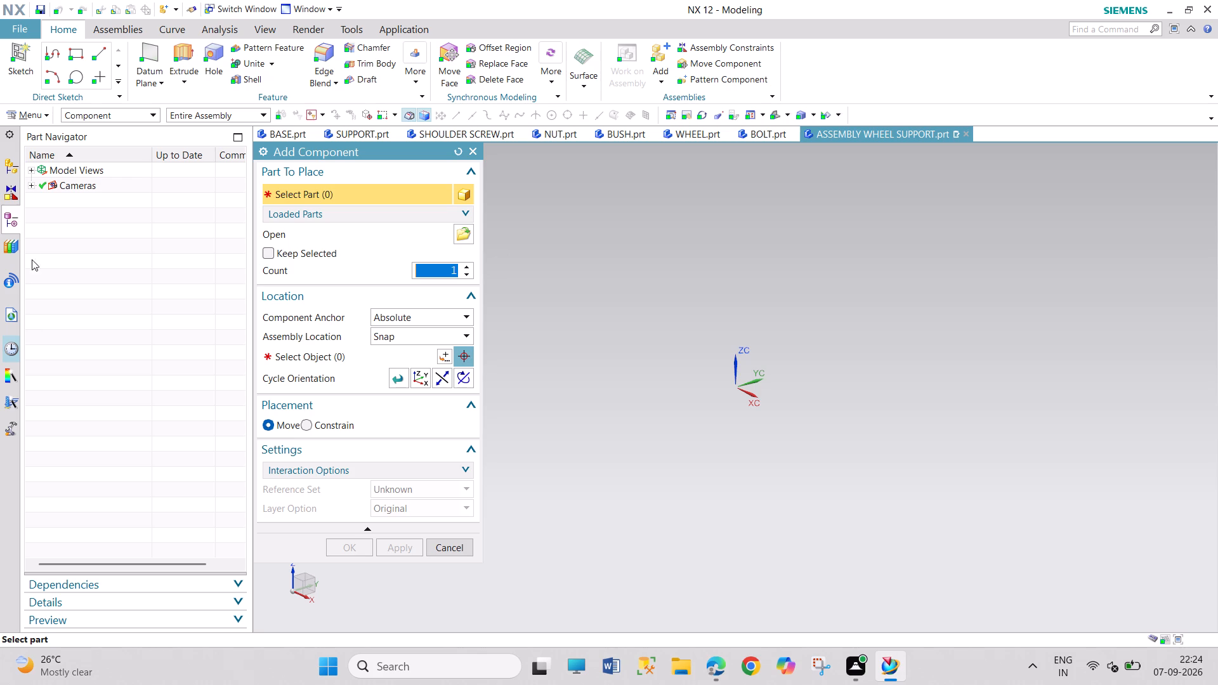
With the assembly structure shown, load BASE as the component to add and set its assembly location to Absolute - Work Part.
left_click(6, 169)
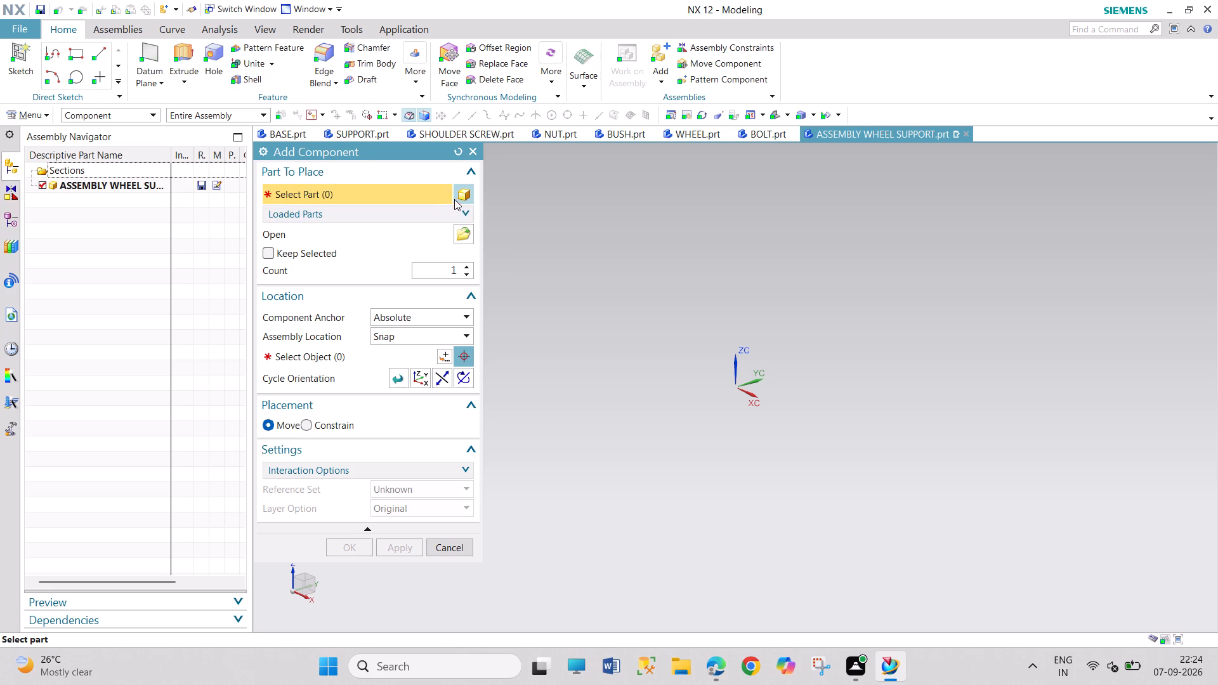
left_click(468, 231)
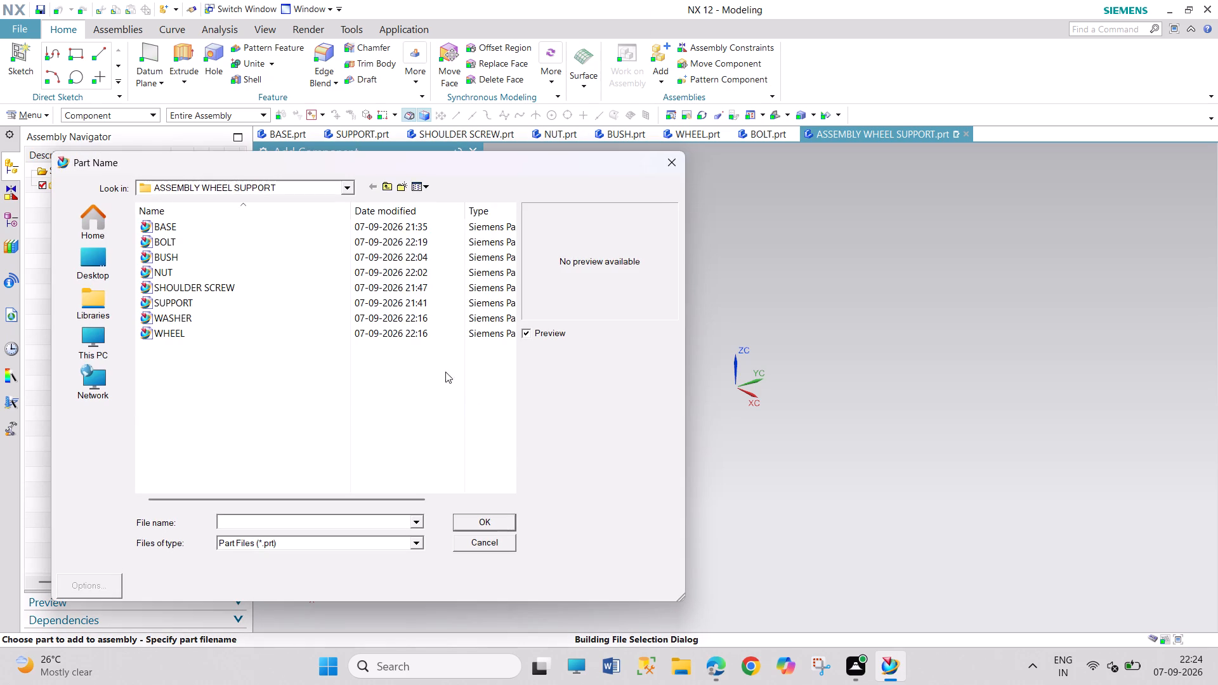
left_click(231, 224)
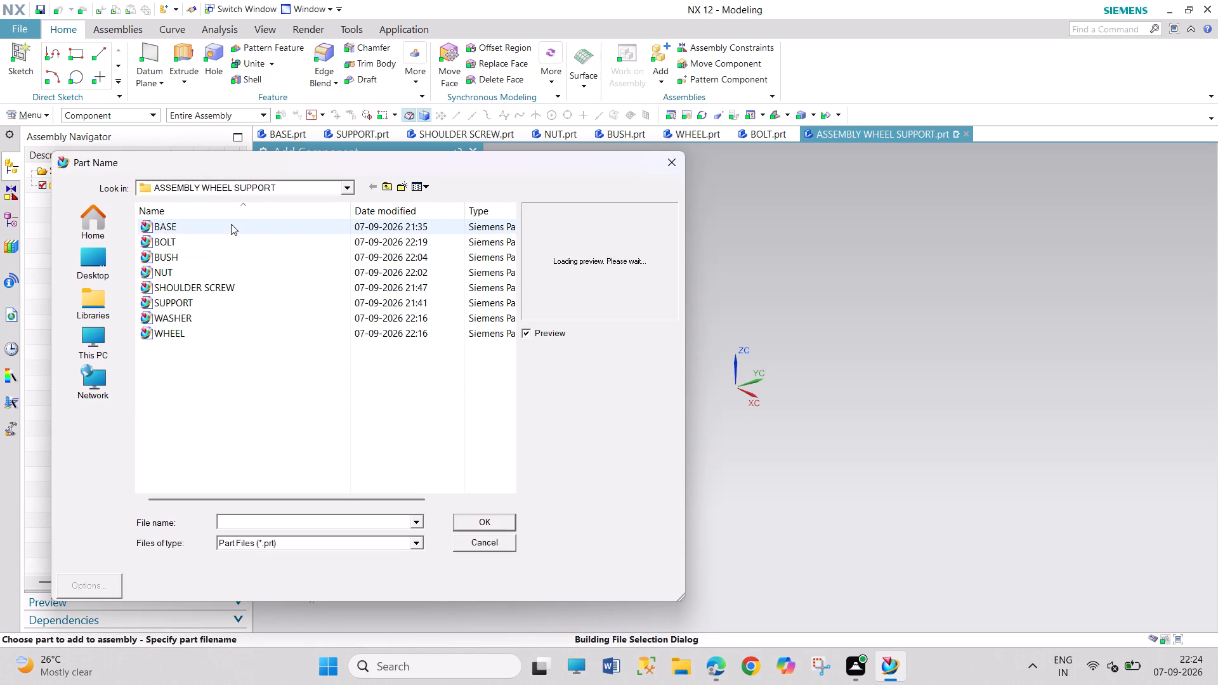
left_click(489, 525)
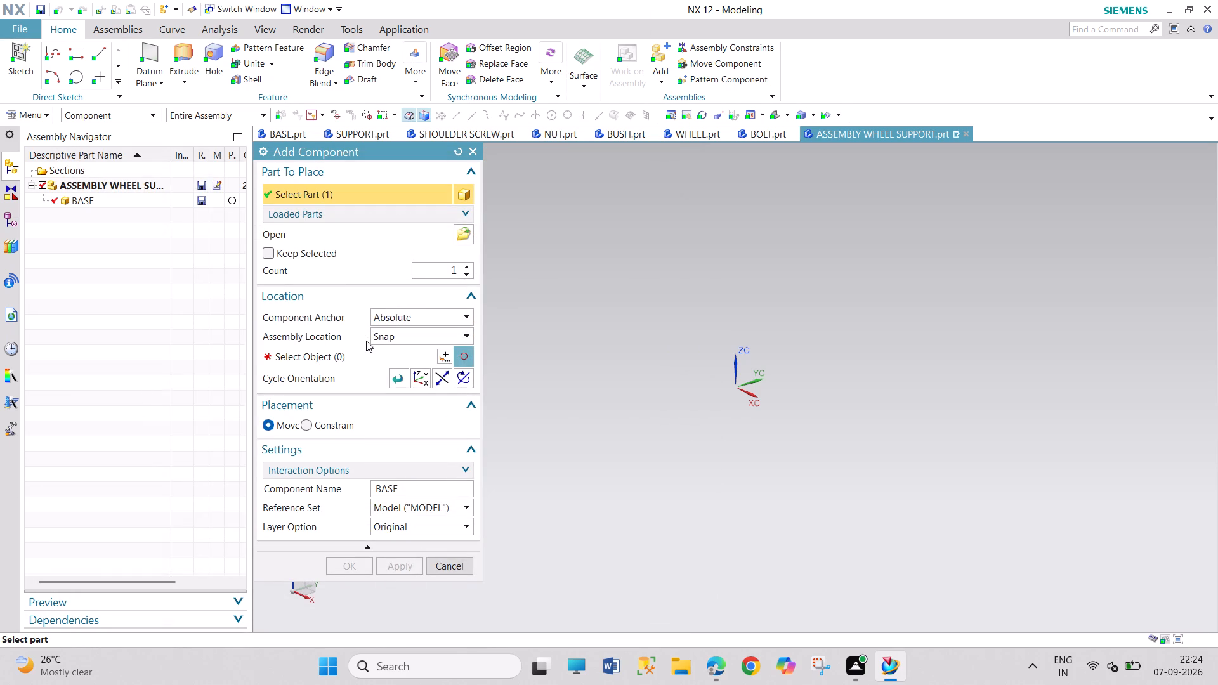
left_click(409, 336)
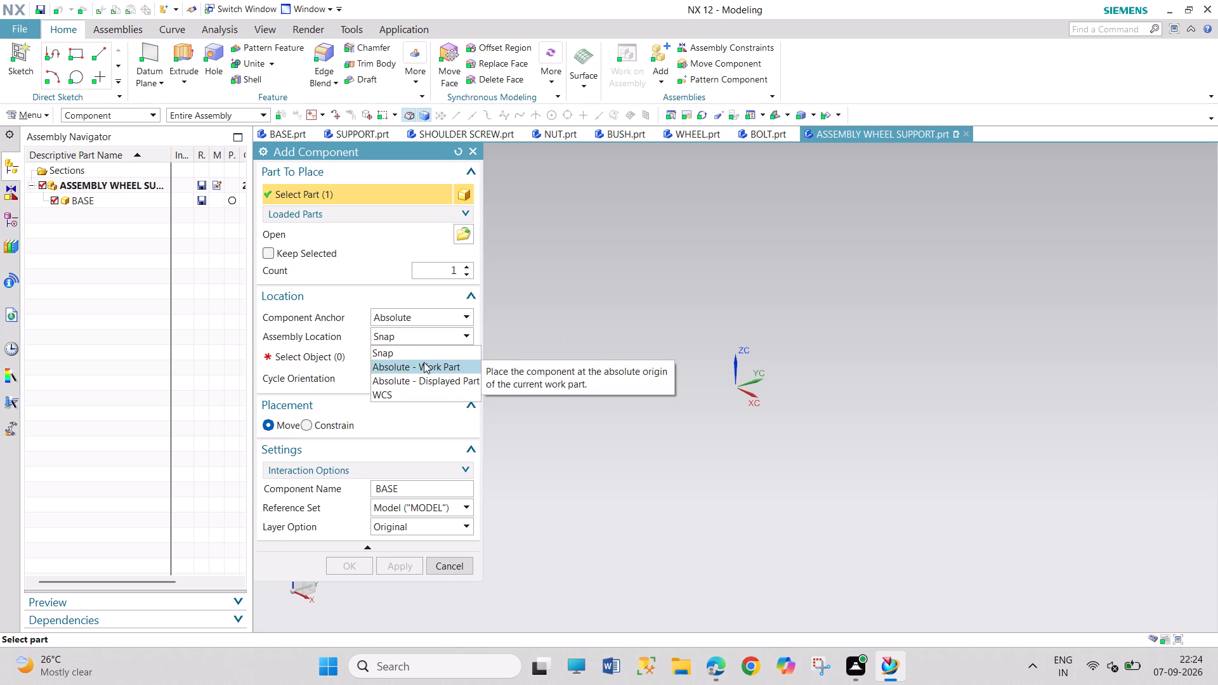
left_click(424, 362)
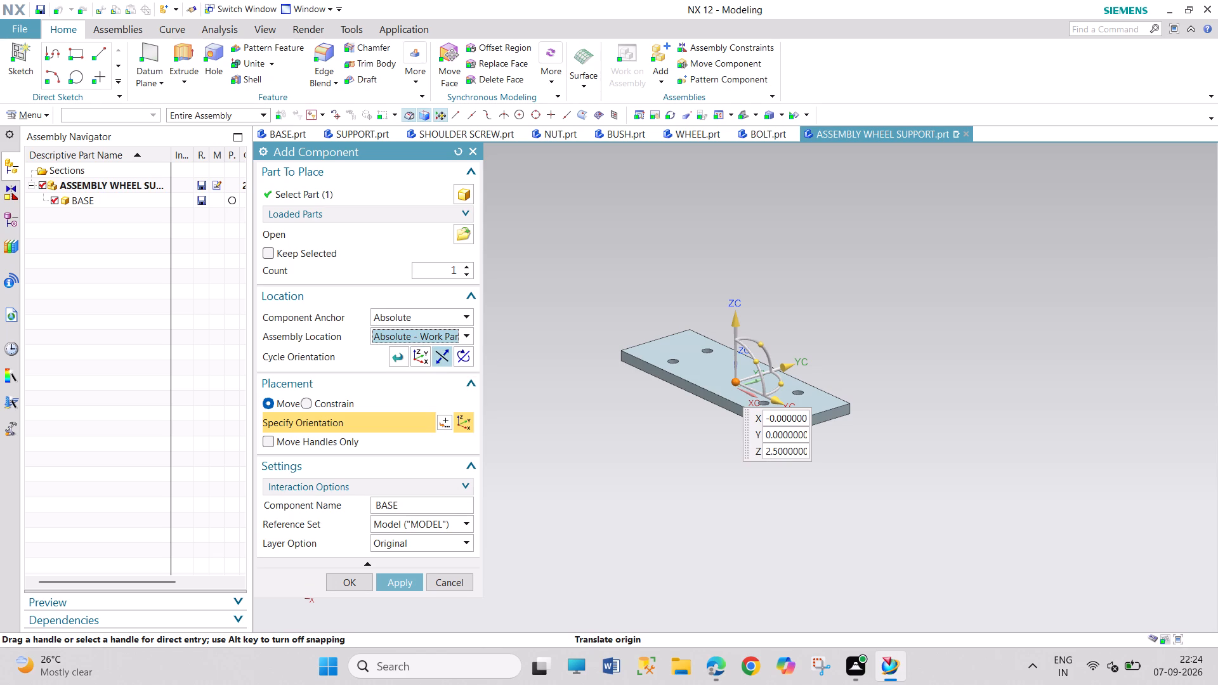
Set the BASE component's X, Y and Z position to 0 and place it with a Fix constraint.
double_click(789, 417)
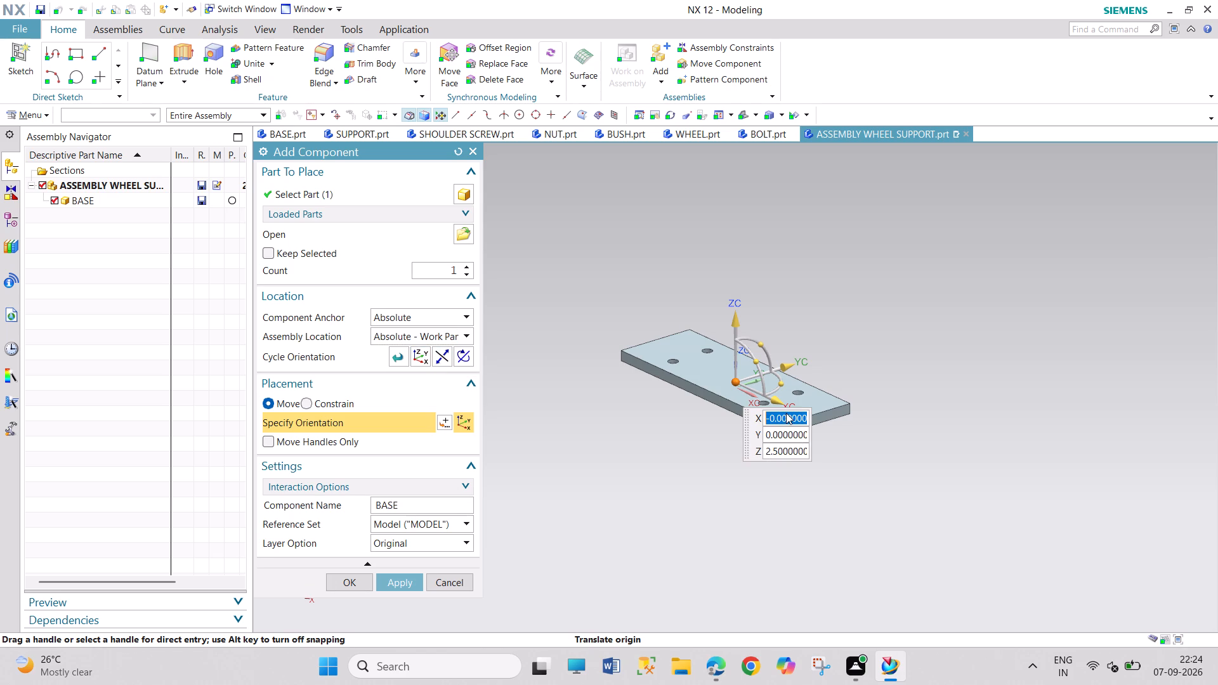
key("0")
double_click(802, 436)
key("0")
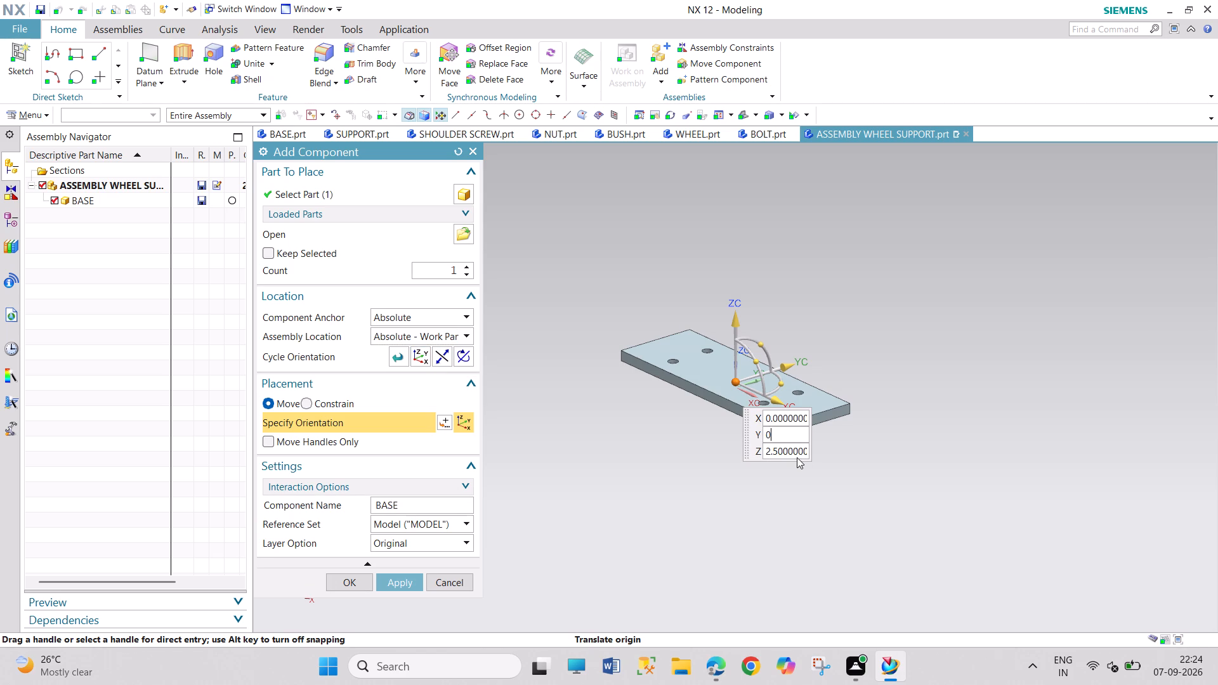
double_click(789, 450)
key("0")
key("Return")
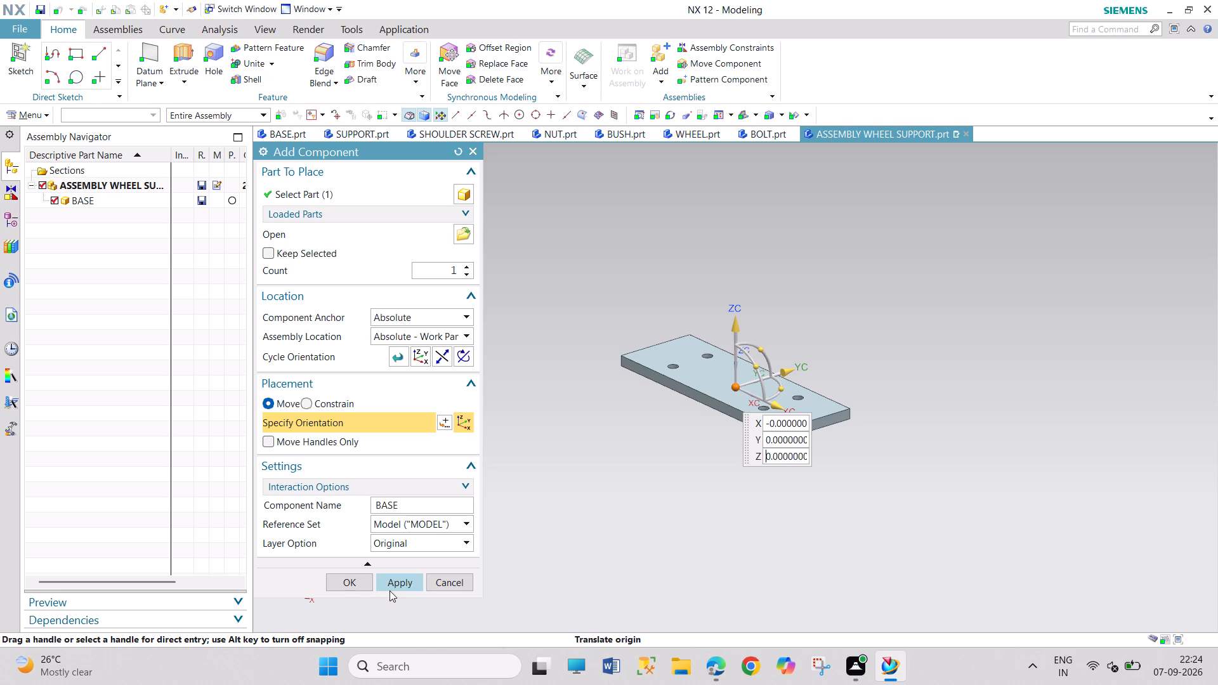
left_click(356, 578)
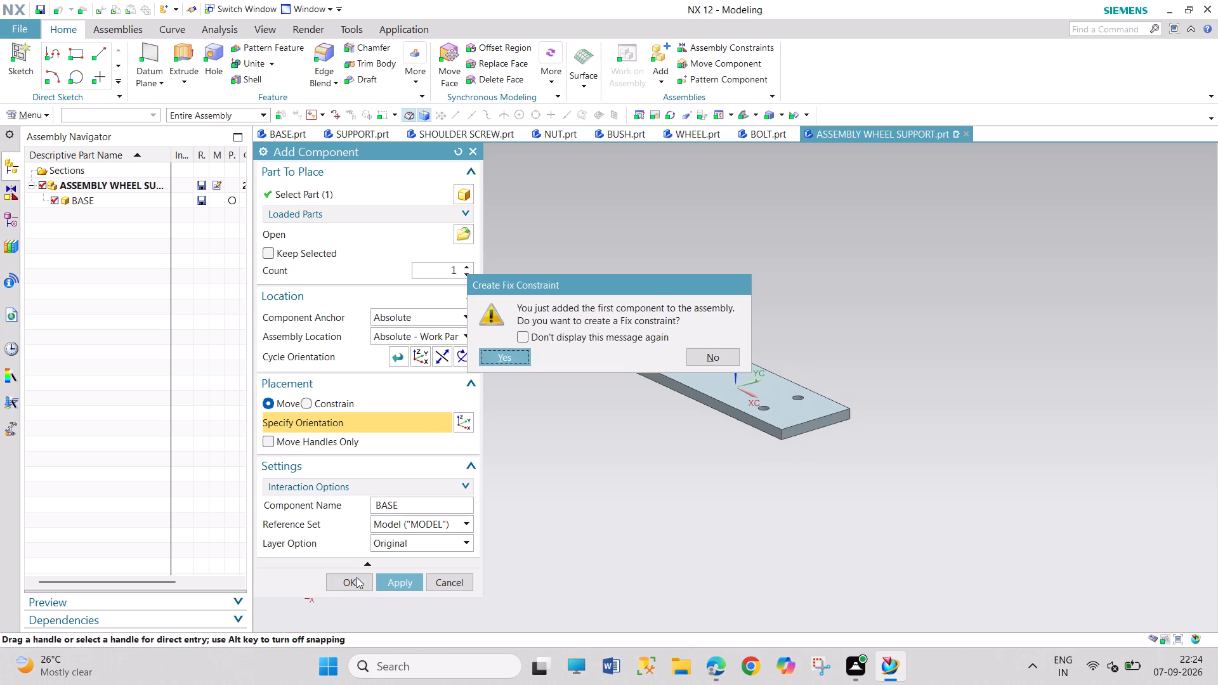
left_click(511, 351)
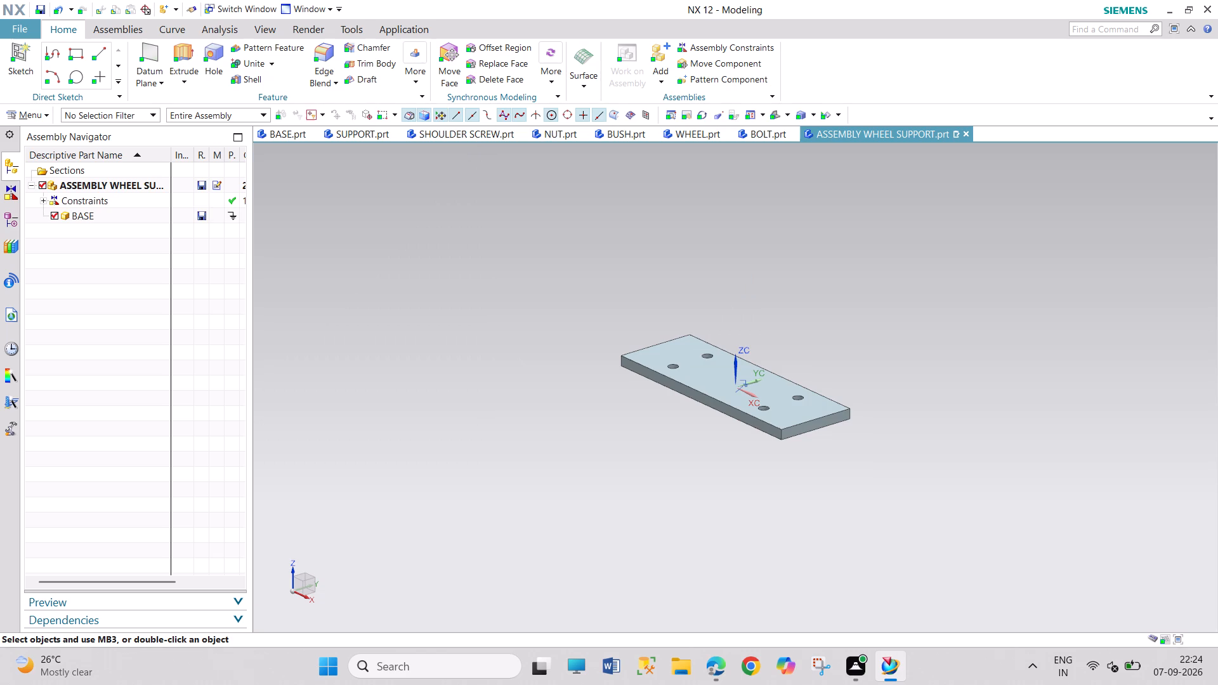
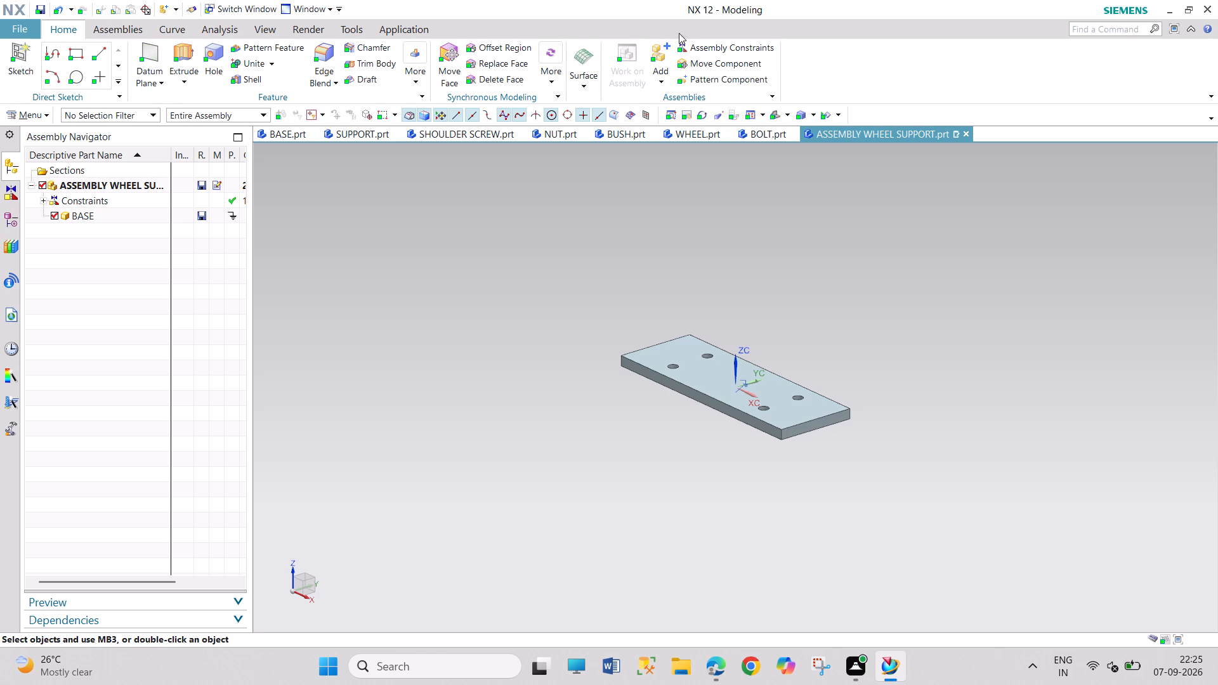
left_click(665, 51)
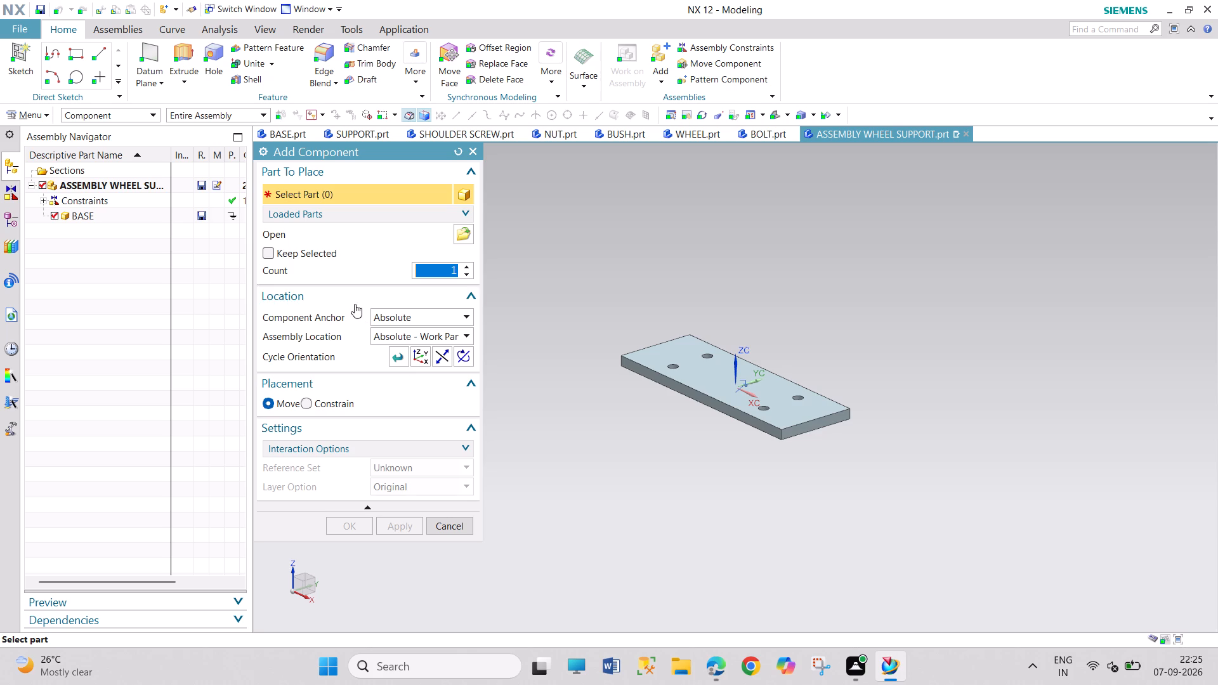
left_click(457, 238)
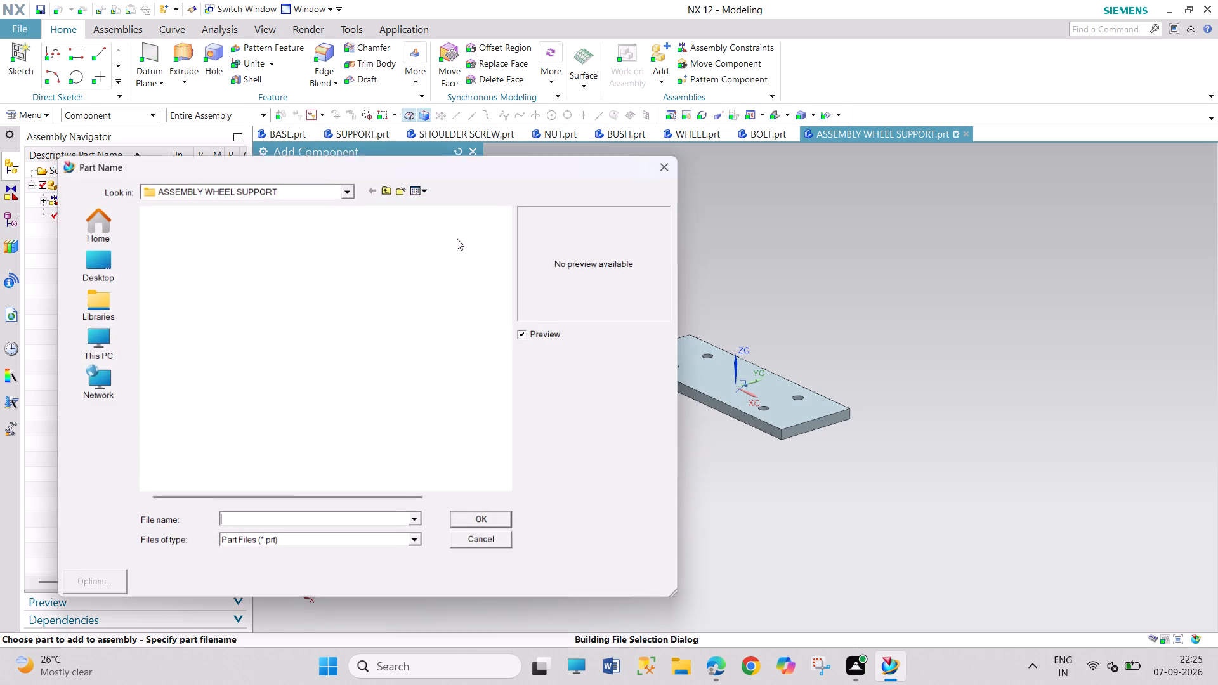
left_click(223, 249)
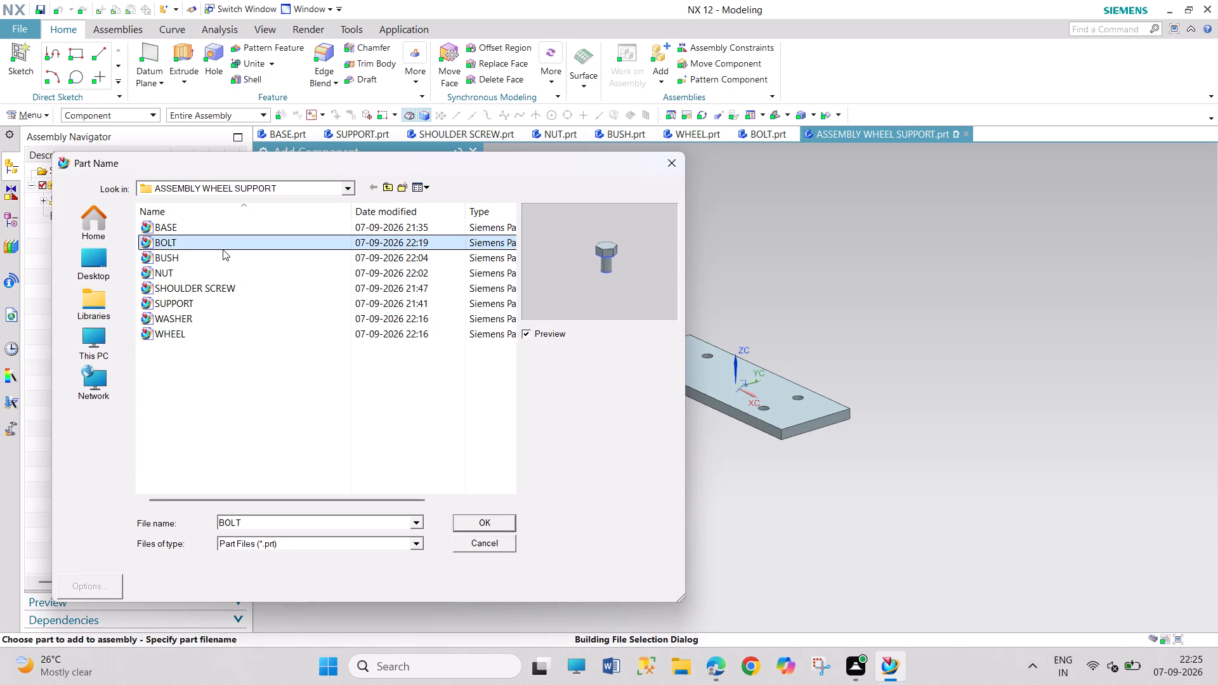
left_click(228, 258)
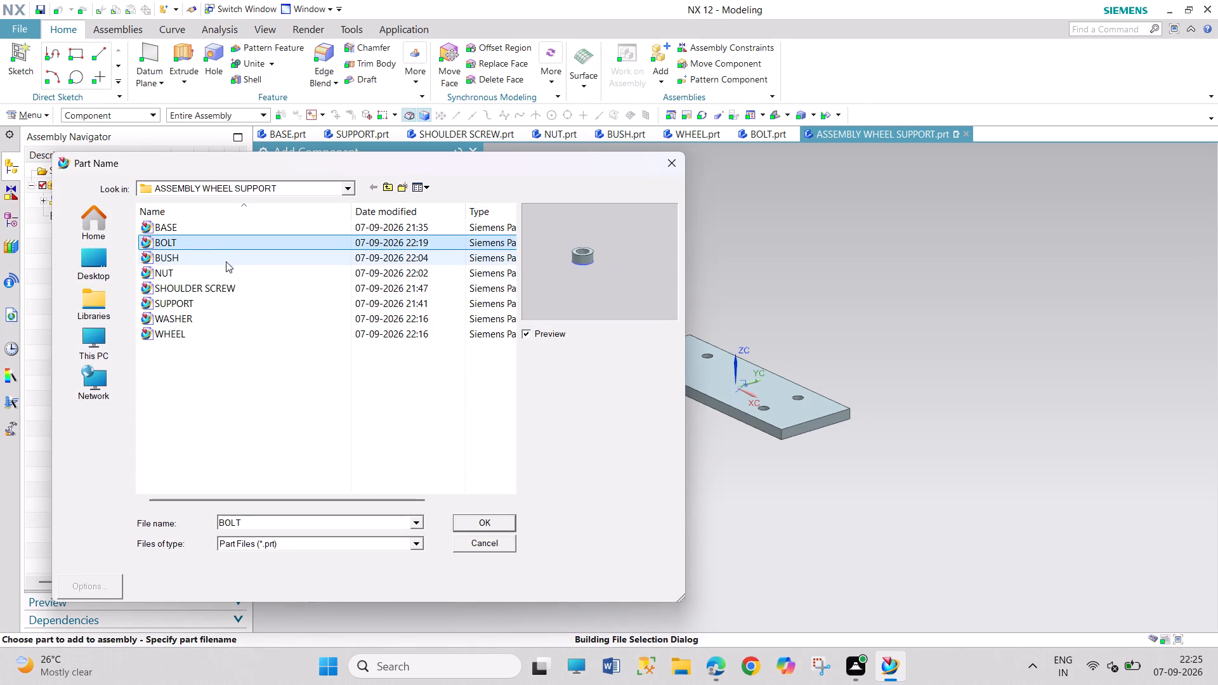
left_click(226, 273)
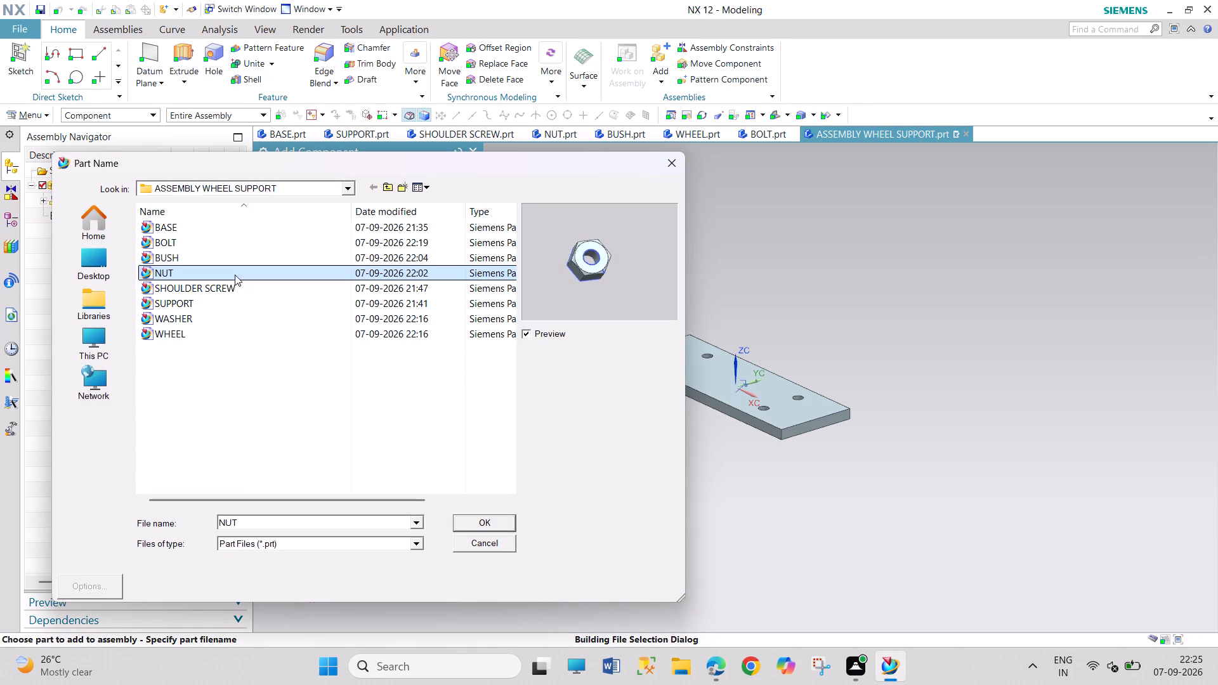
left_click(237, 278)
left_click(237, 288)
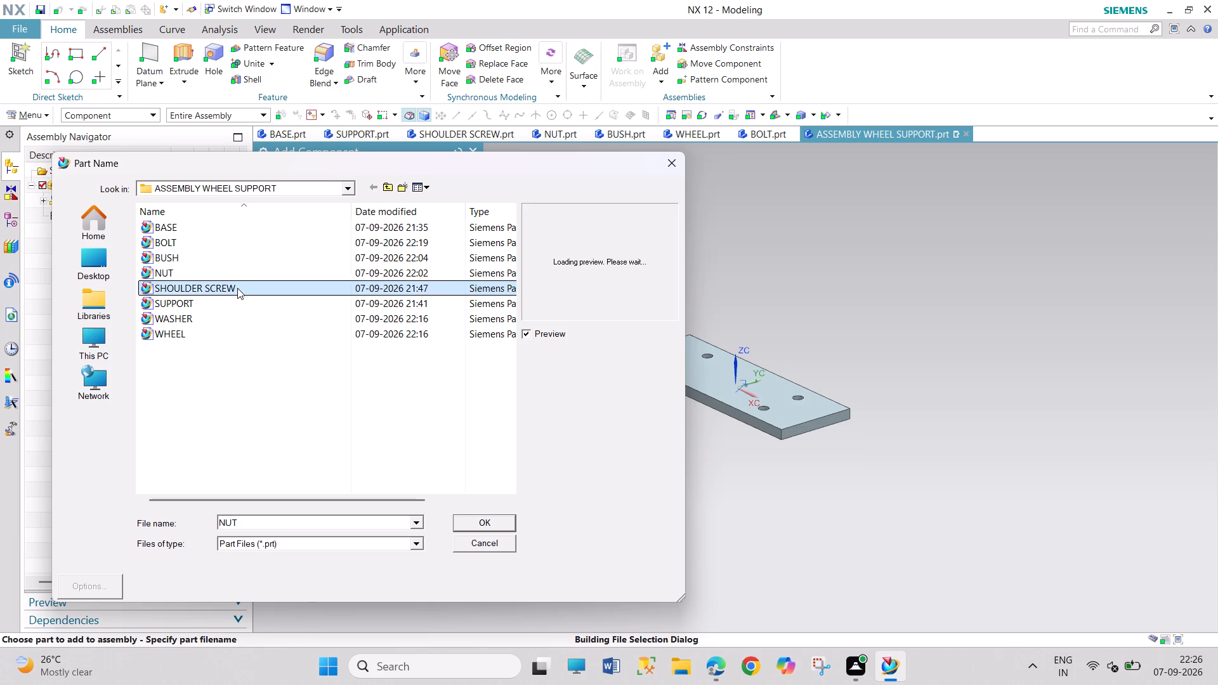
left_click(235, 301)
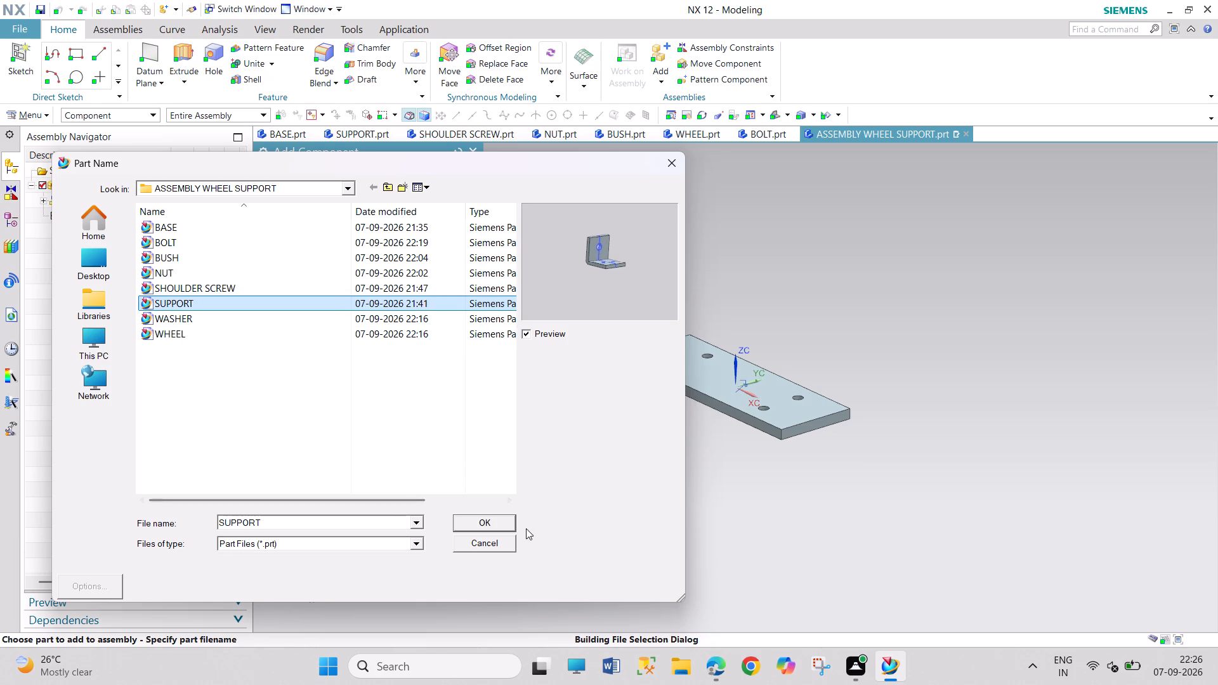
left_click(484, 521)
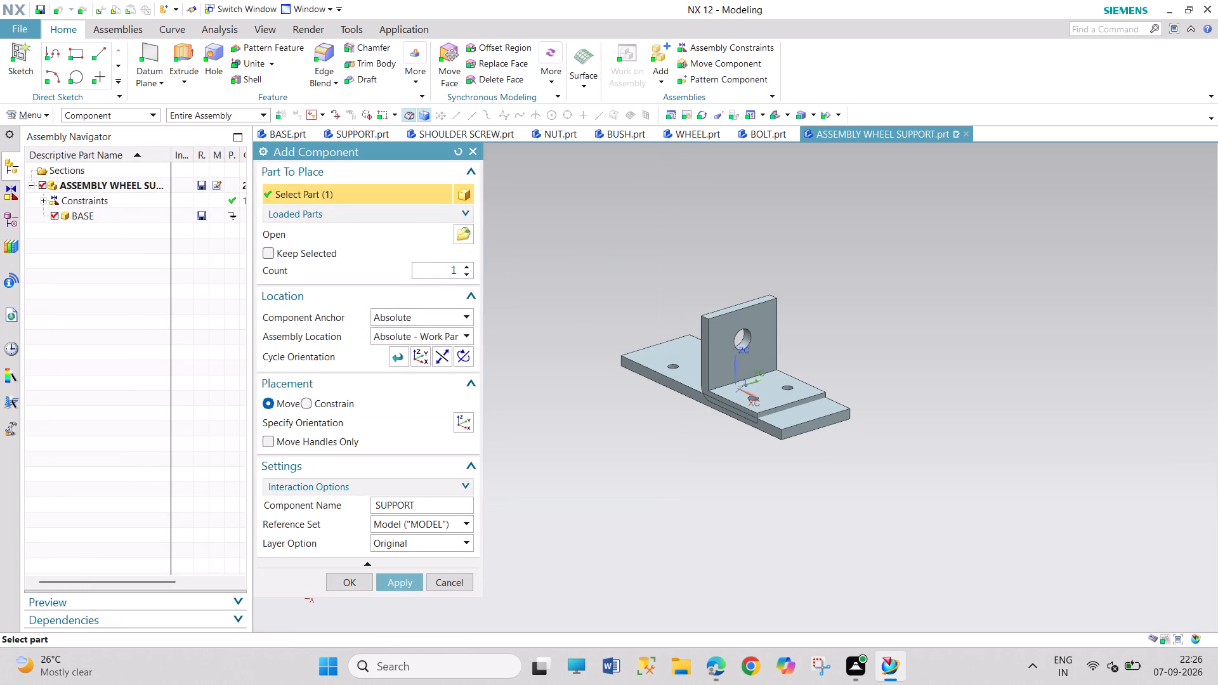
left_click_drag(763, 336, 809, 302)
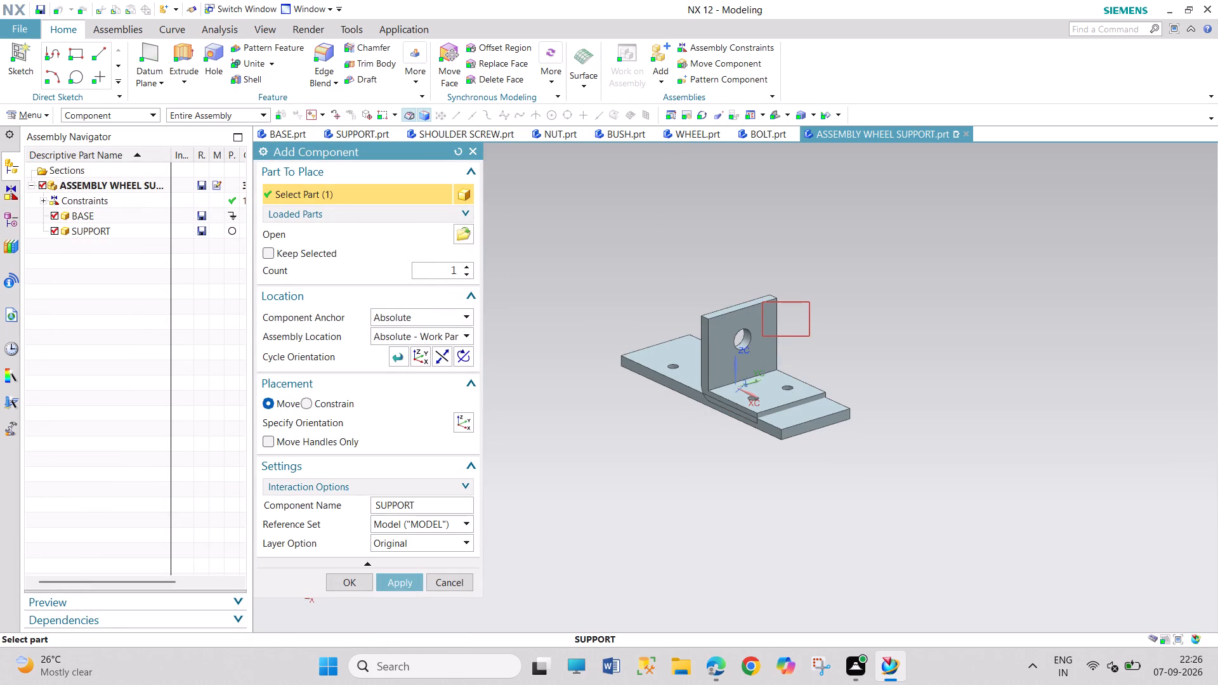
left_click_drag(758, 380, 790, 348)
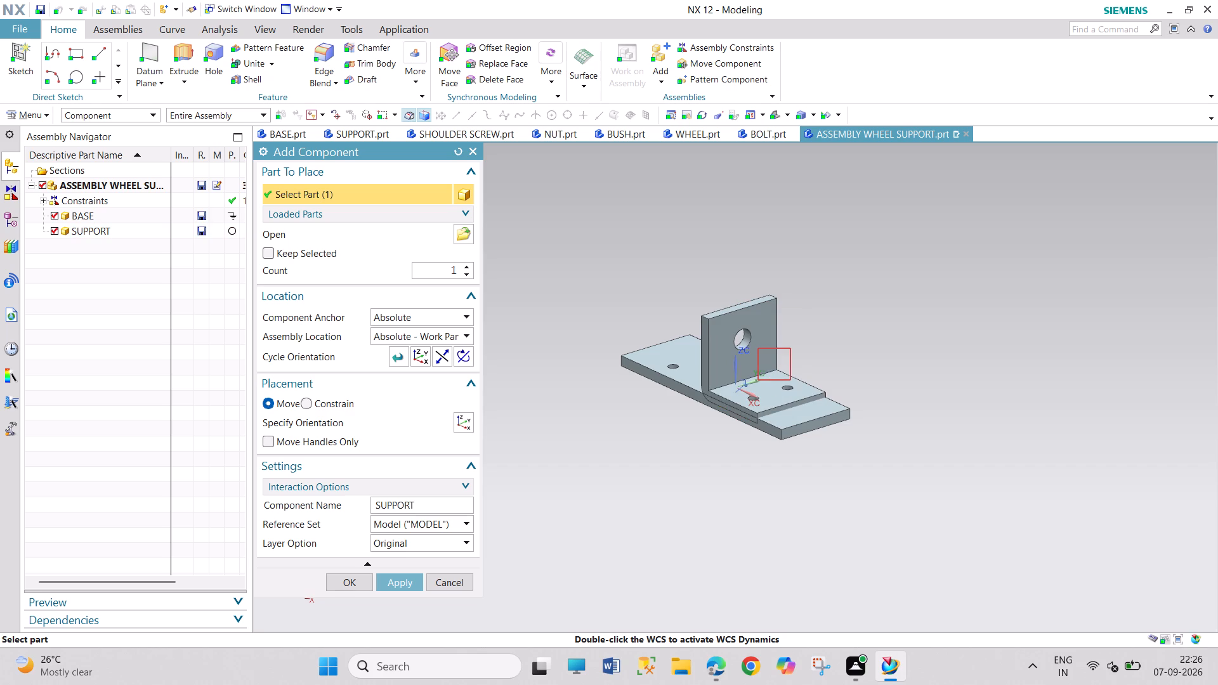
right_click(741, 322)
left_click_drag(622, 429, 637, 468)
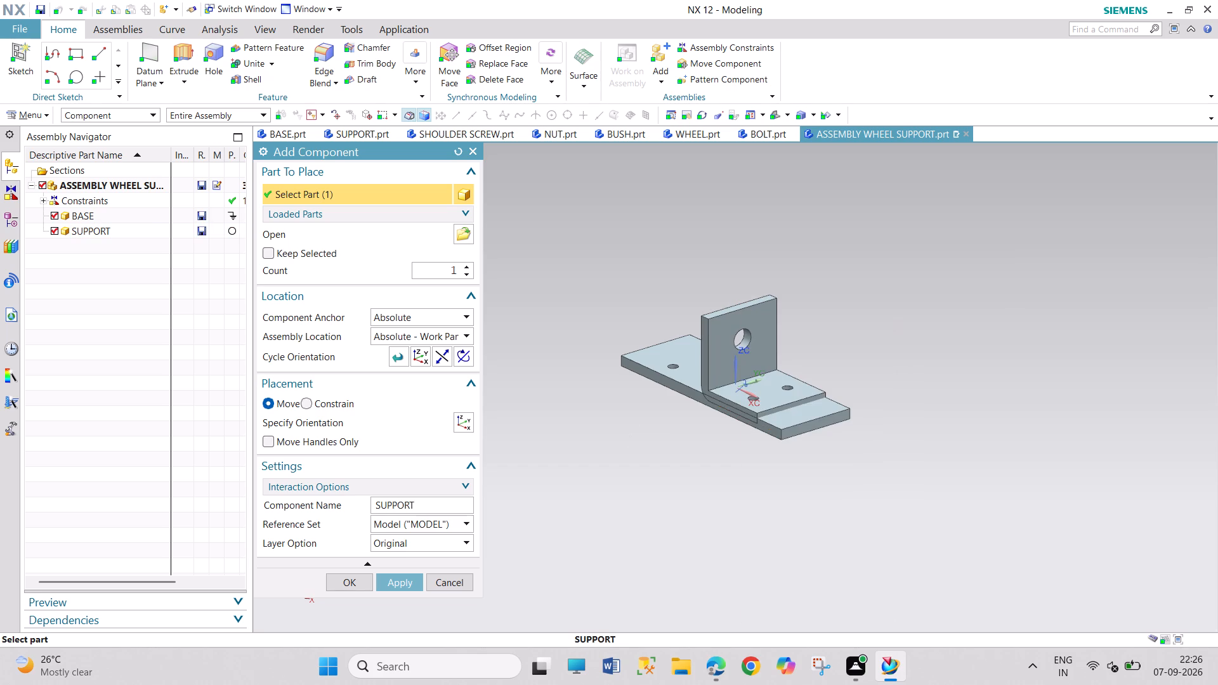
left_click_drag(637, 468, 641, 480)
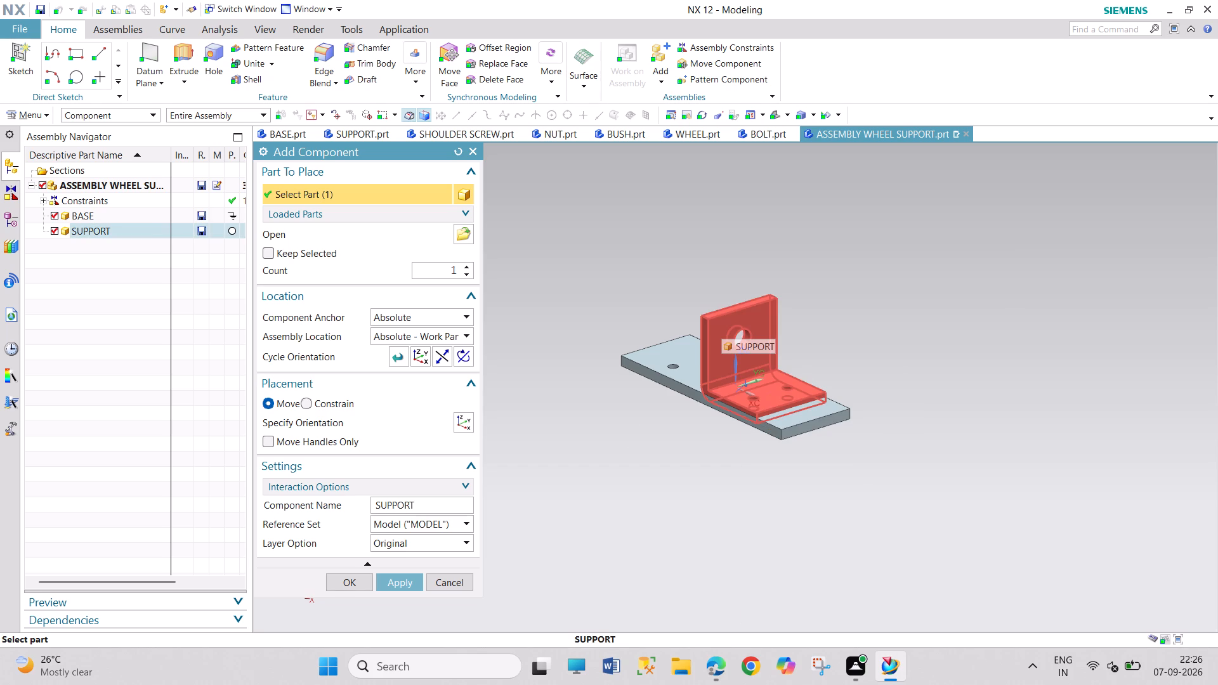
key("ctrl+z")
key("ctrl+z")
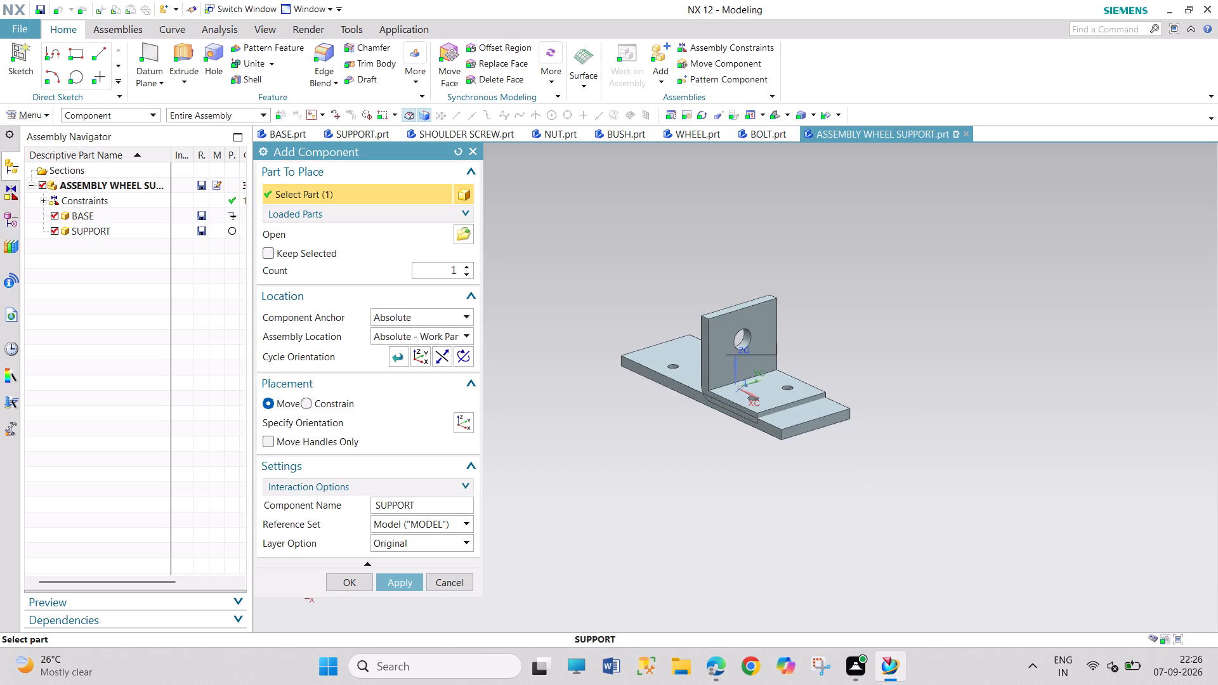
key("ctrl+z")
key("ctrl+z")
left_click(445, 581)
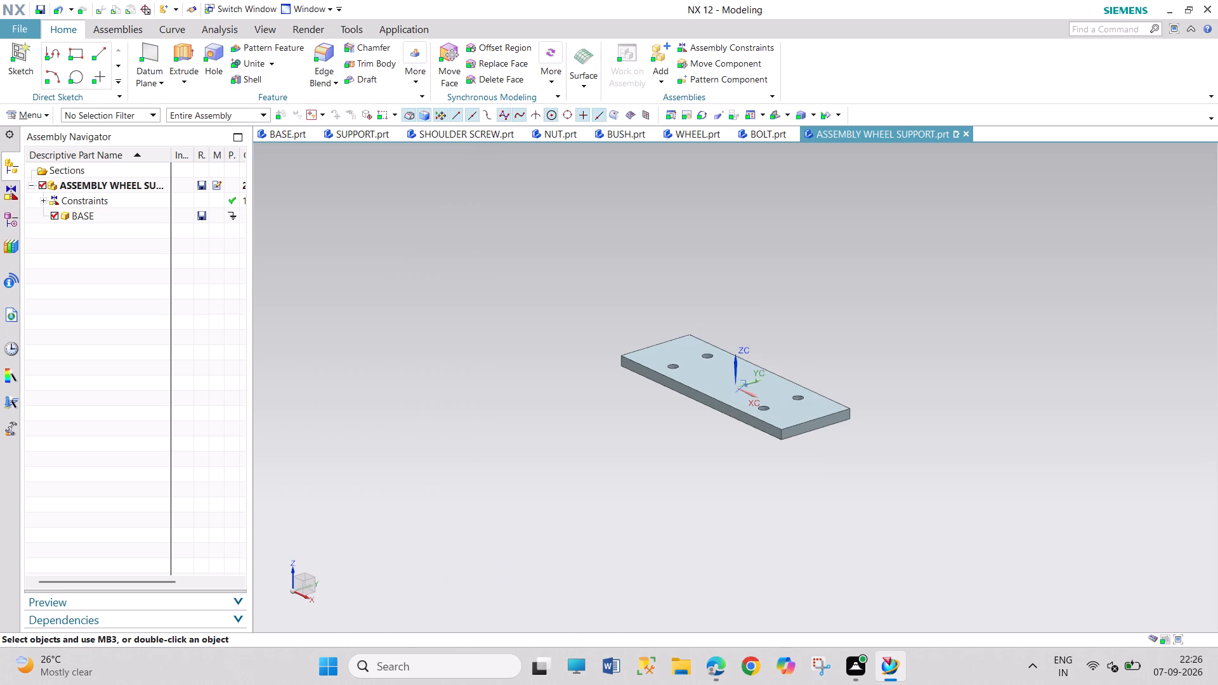
Add the SUPPORT component with Snap as its assembly location, placed clear of BASE at about X 23, Y 88, Z 20.
left_click(665, 51)
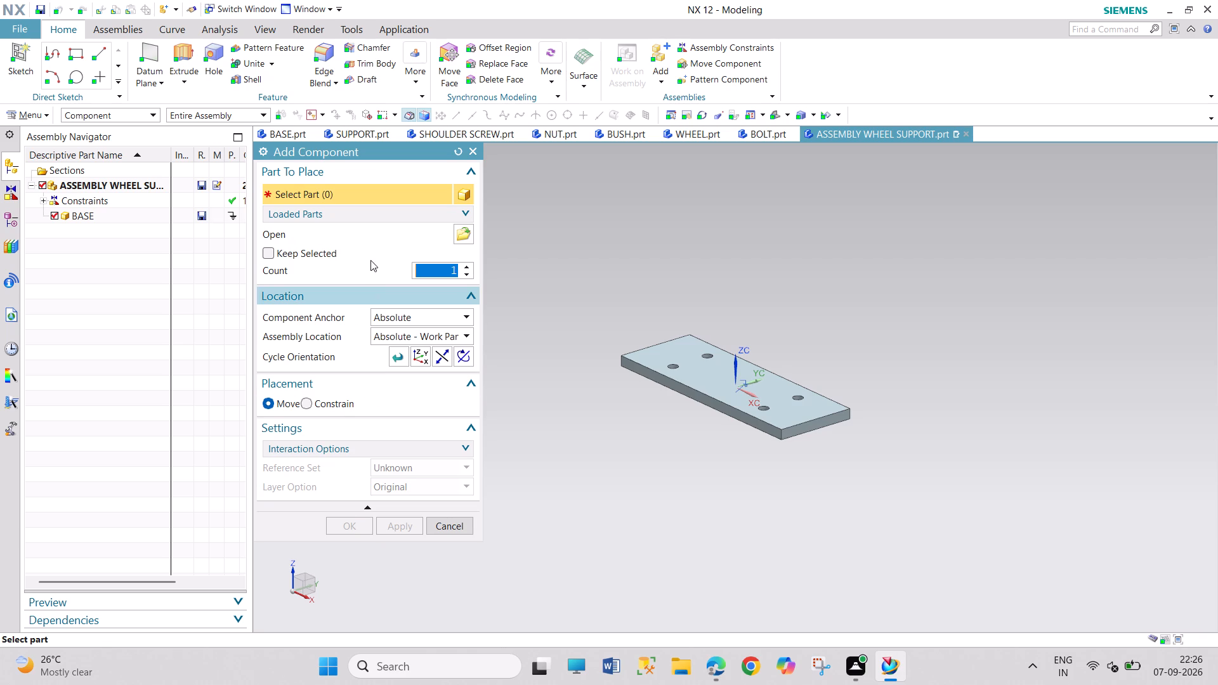
left_click(472, 239)
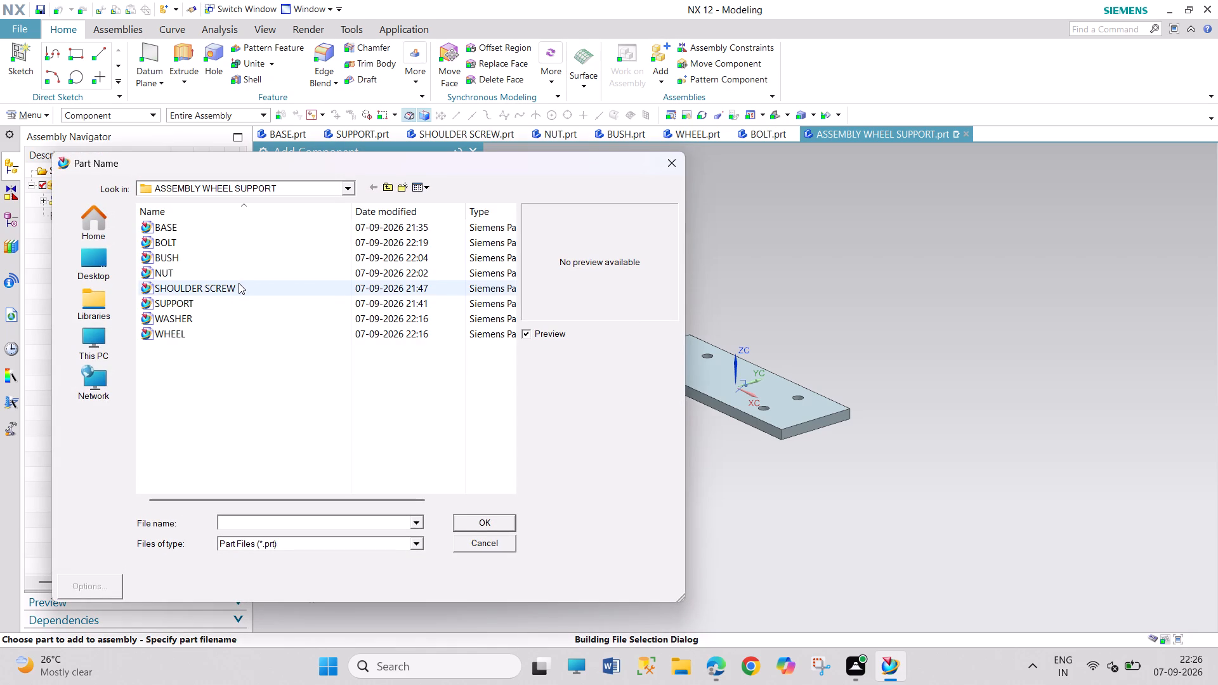
left_click(239, 283)
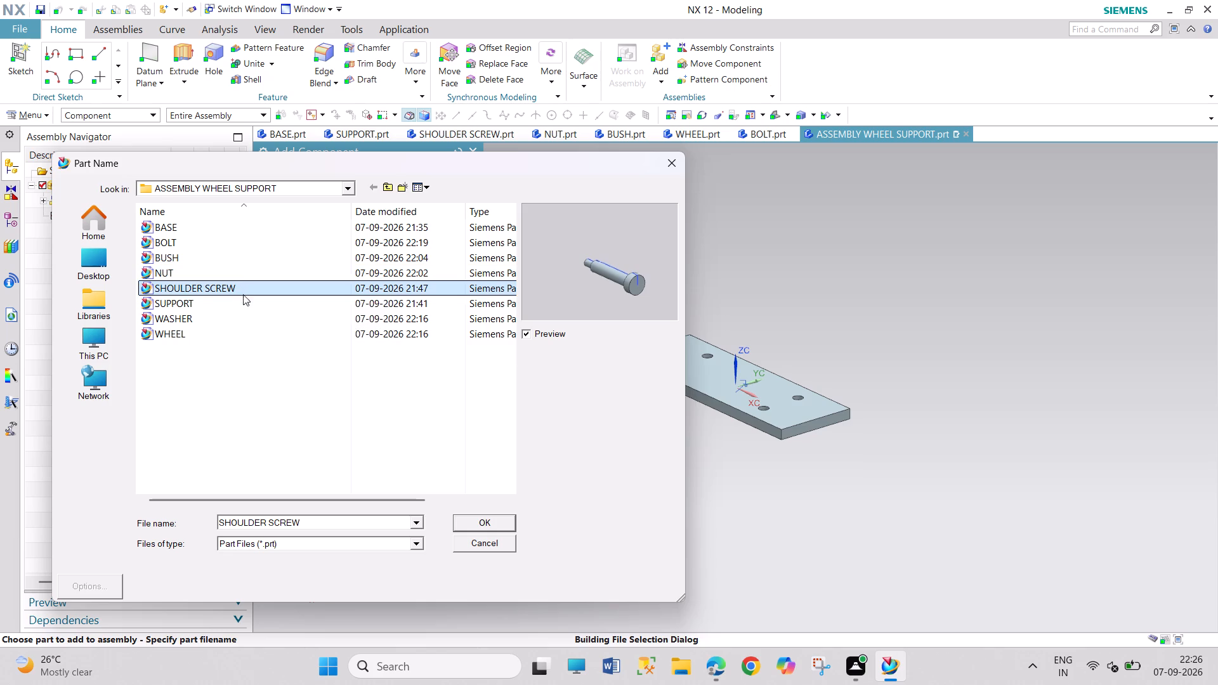
left_click(242, 299)
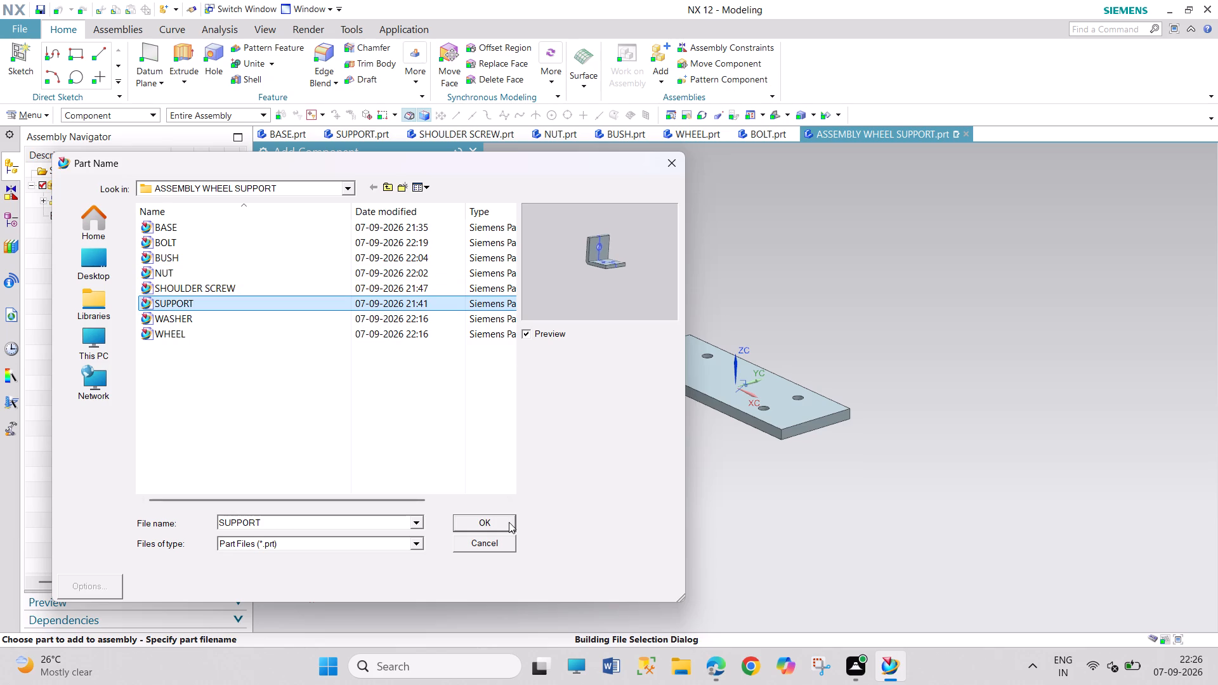
left_click(508, 522)
left_click(434, 337)
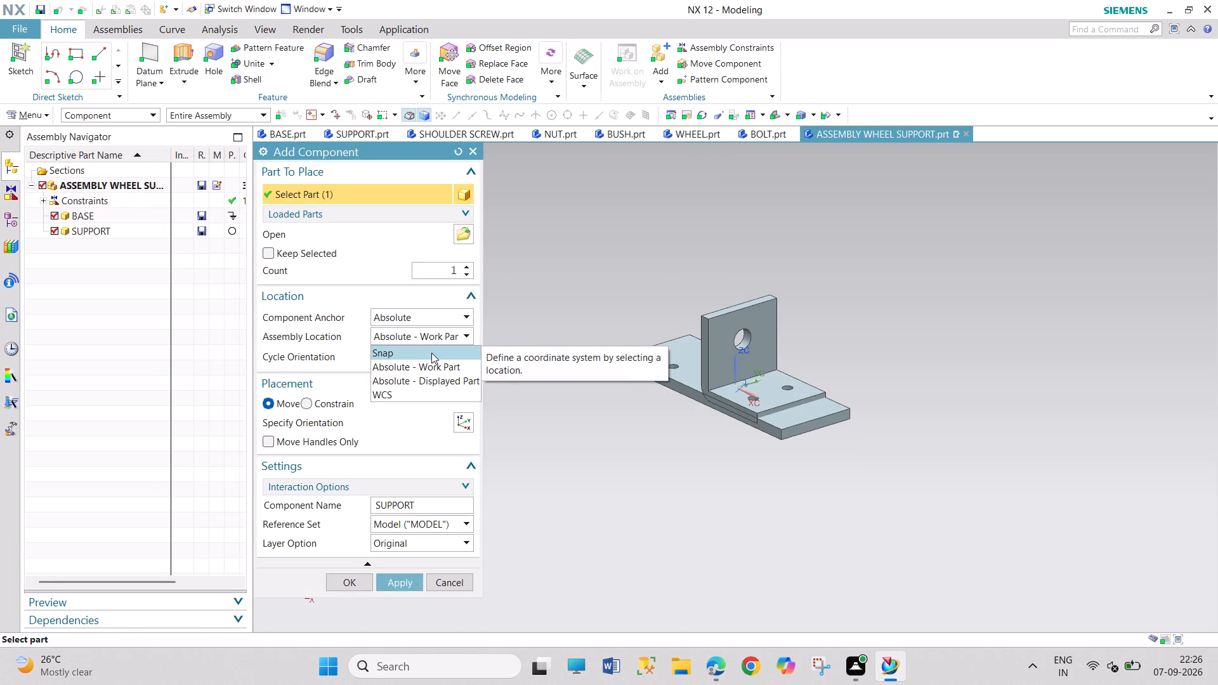
left_click(431, 353)
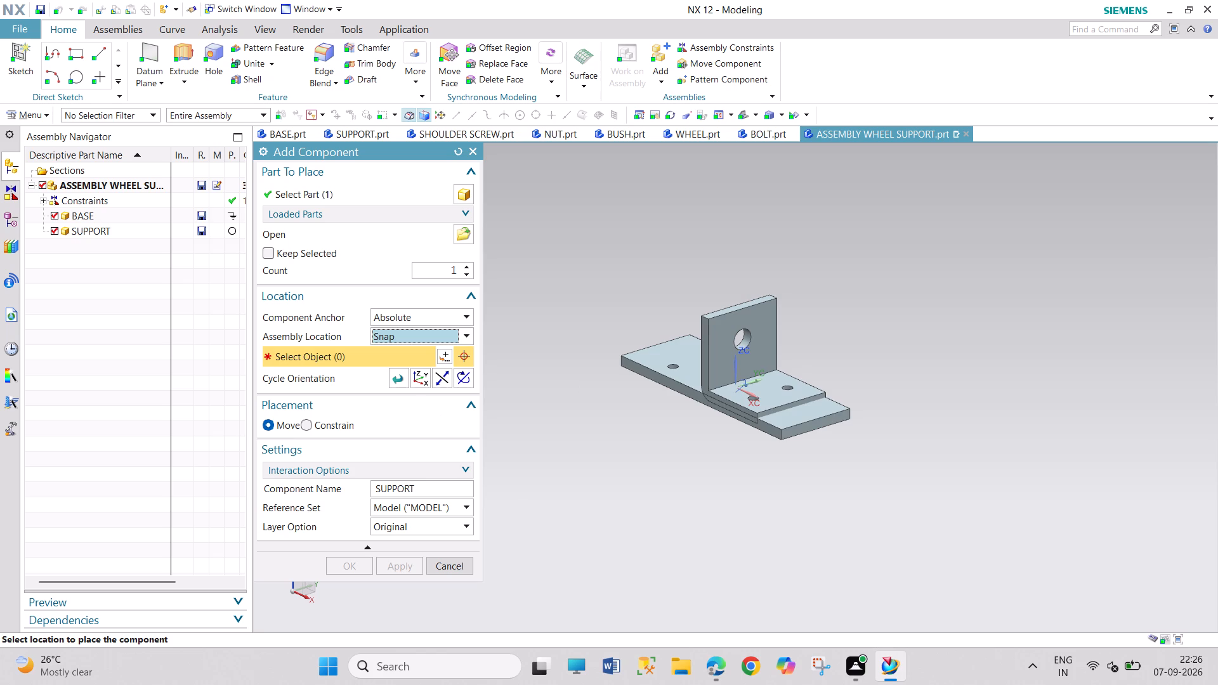
left_click(430, 318)
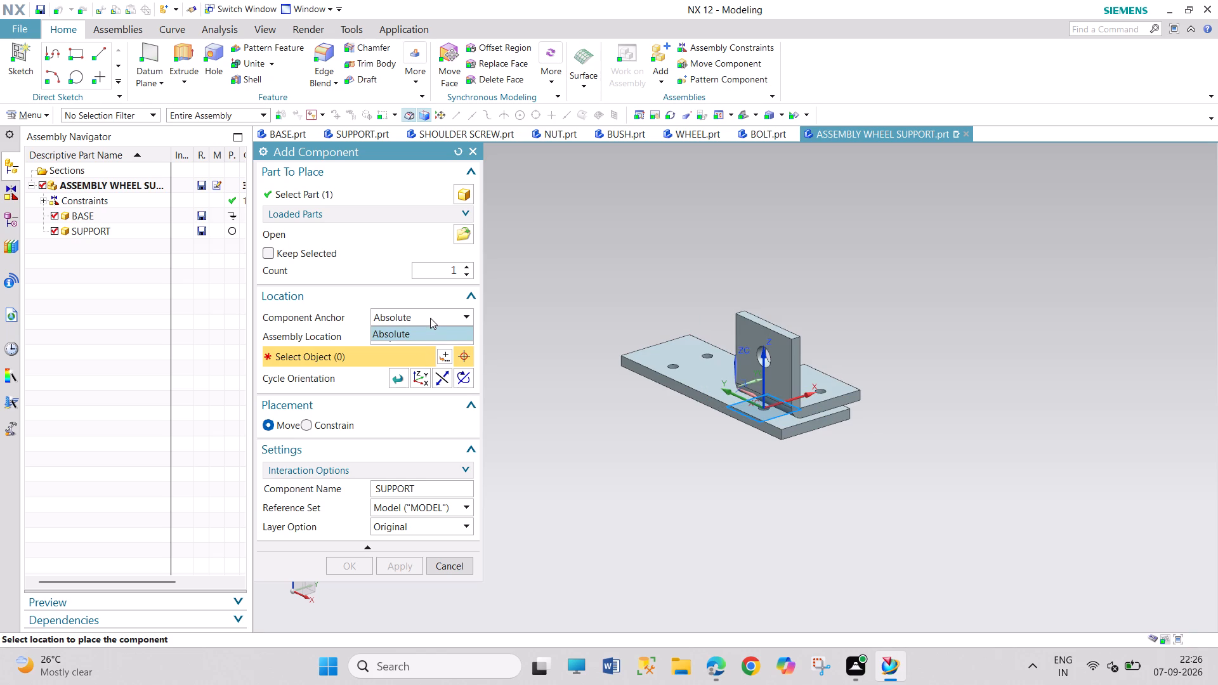
left_click(491, 364)
left_click(461, 339)
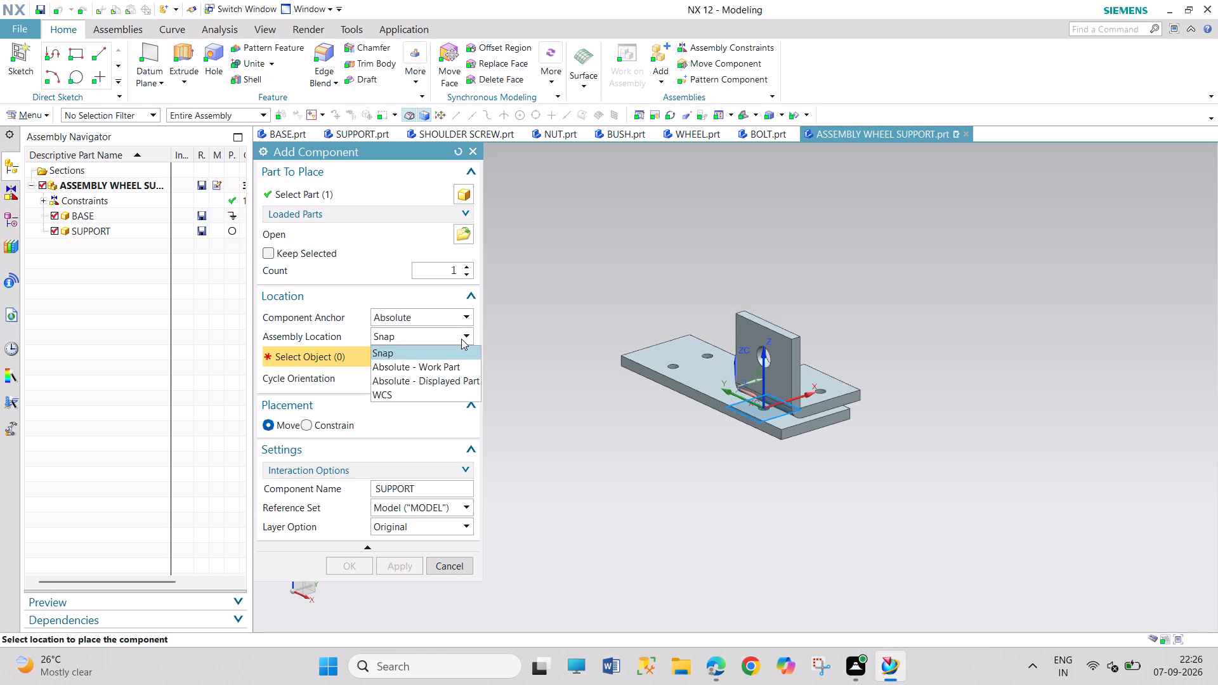
left_click(437, 393)
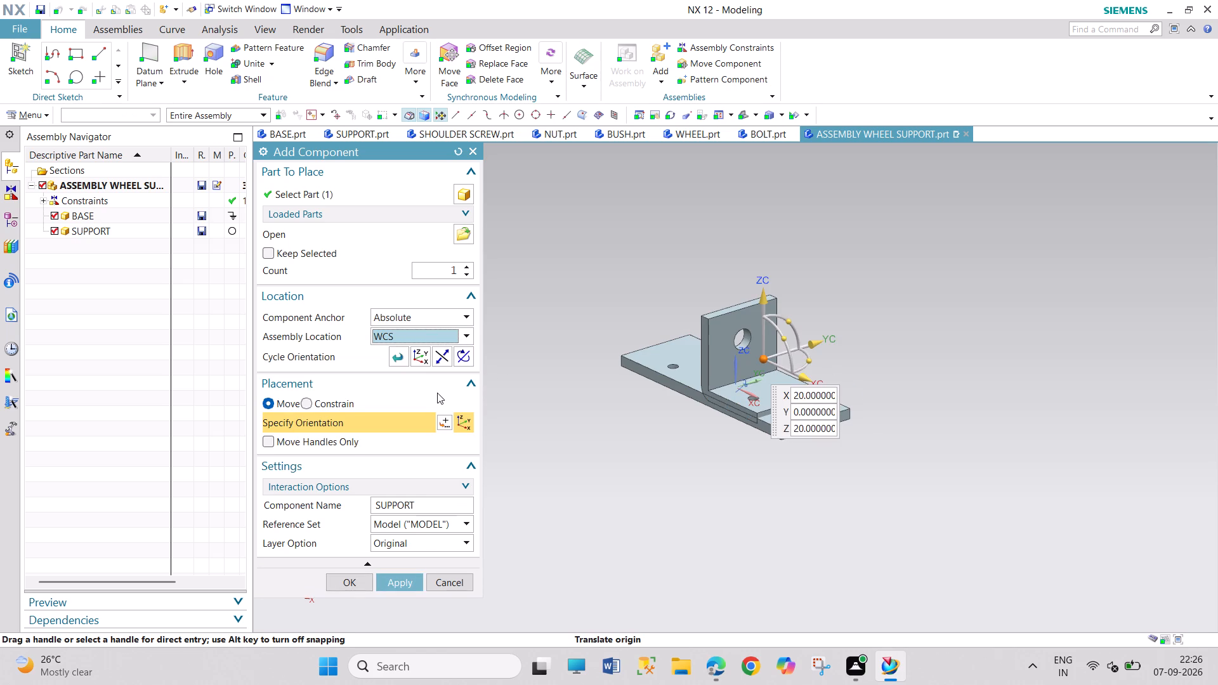
left_click(452, 334)
left_click(445, 350)
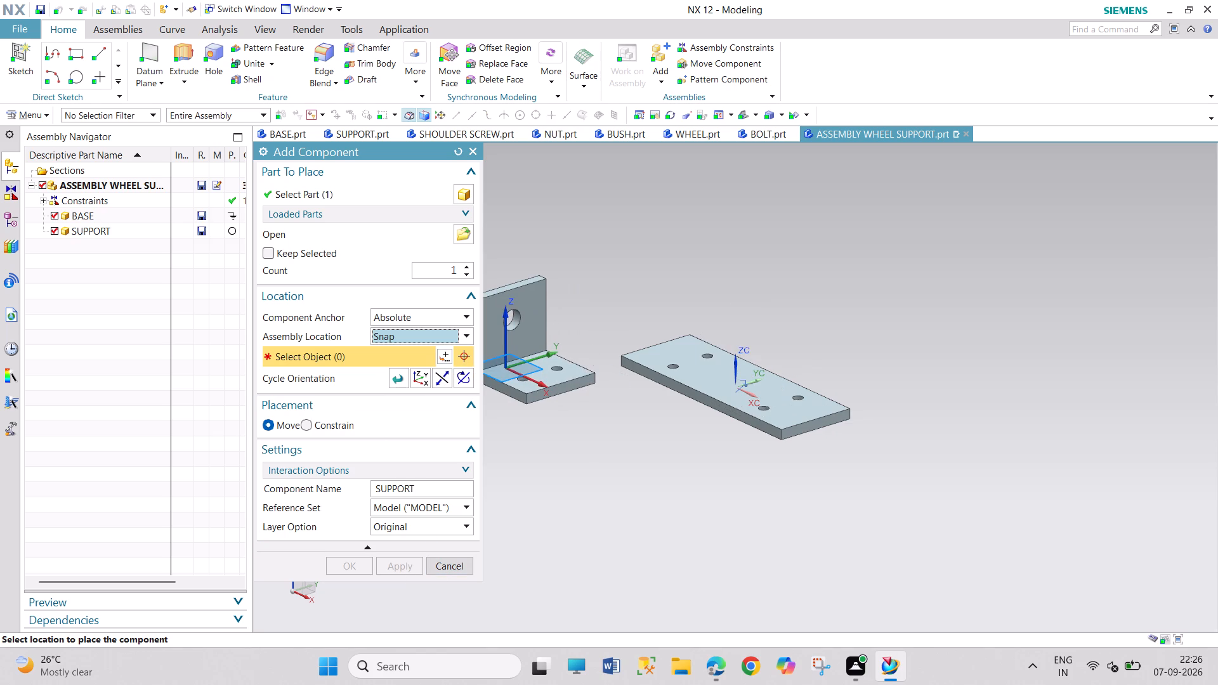
left_click(891, 343)
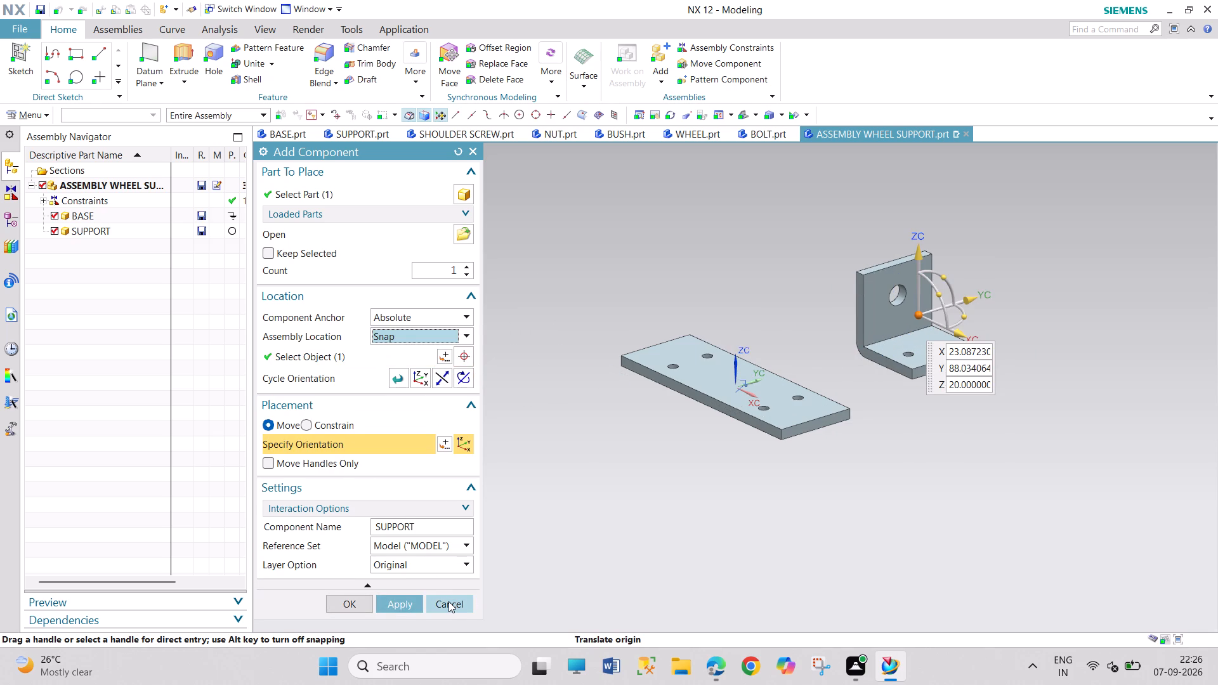
left_click(353, 607)
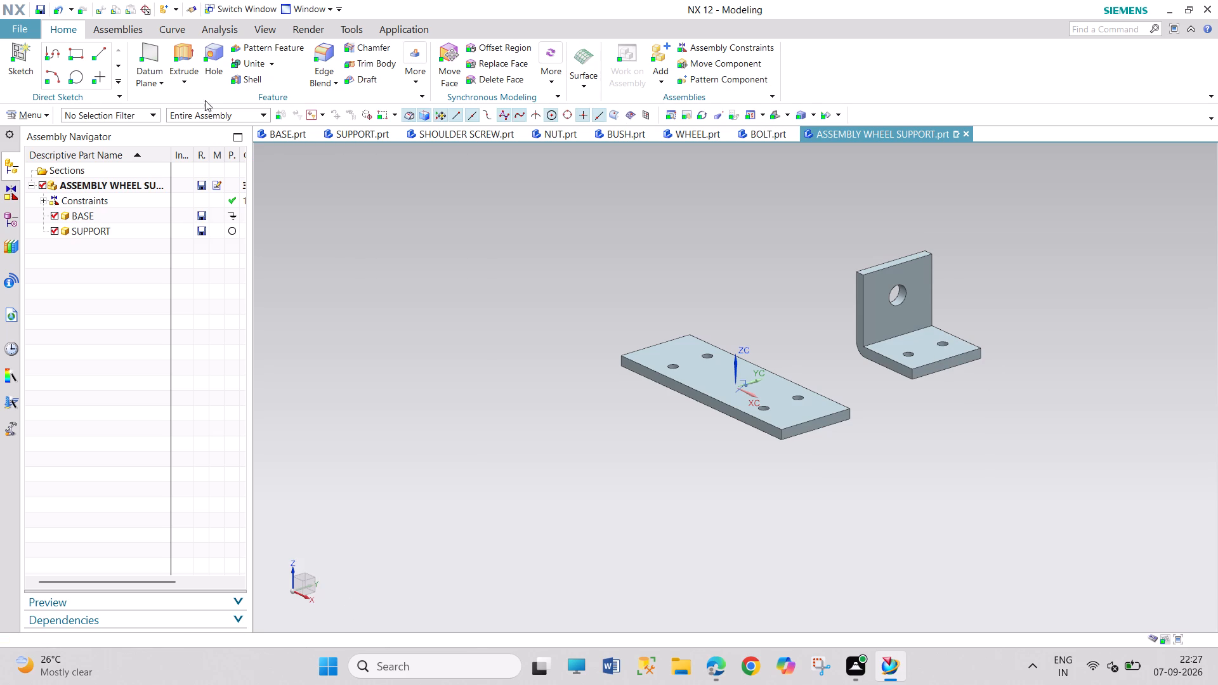
Apply an Align/Lock constraint between BASE's hole at the +X, -Y corner and the matching hole edge on the underside of SUPPORT's foot.
left_click(740, 48)
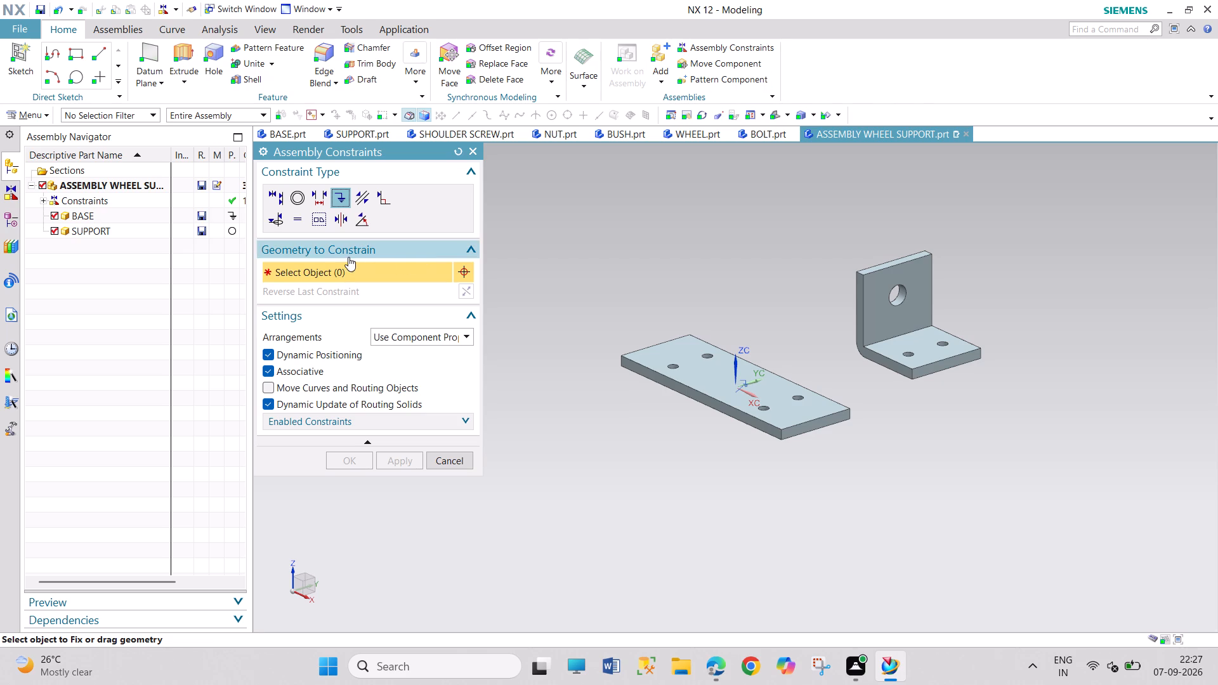
left_click(279, 222)
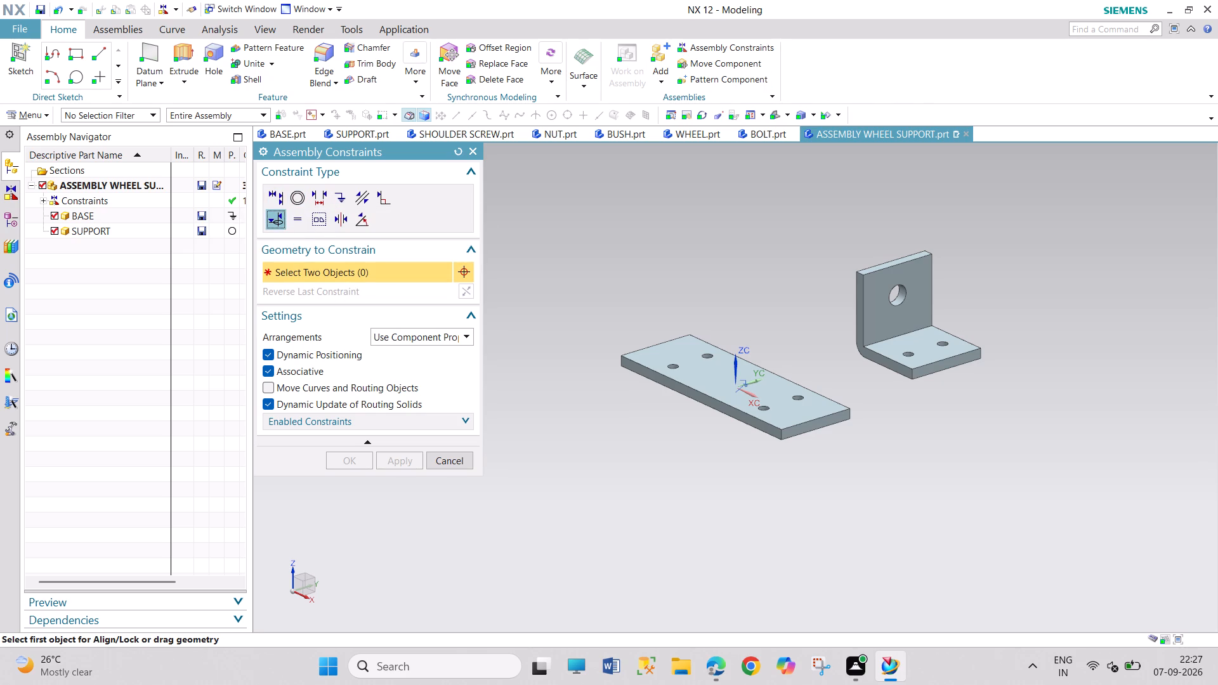
left_click(766, 410)
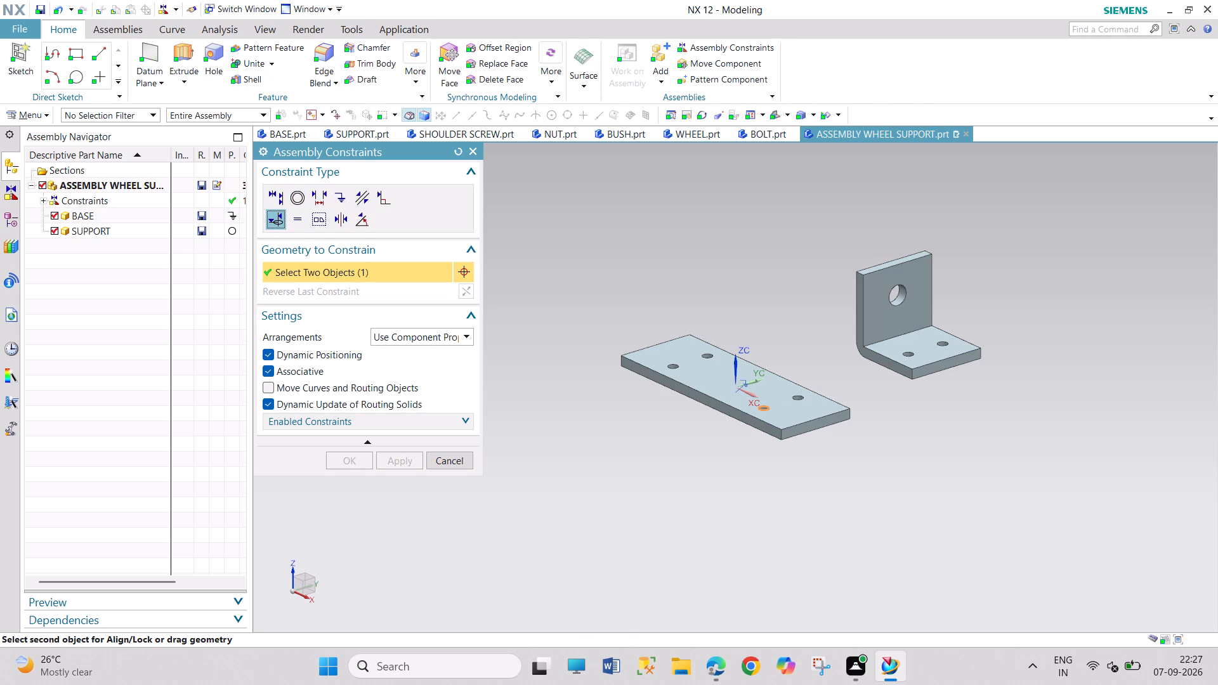
middle_click_drag(942, 395, 924, 353)
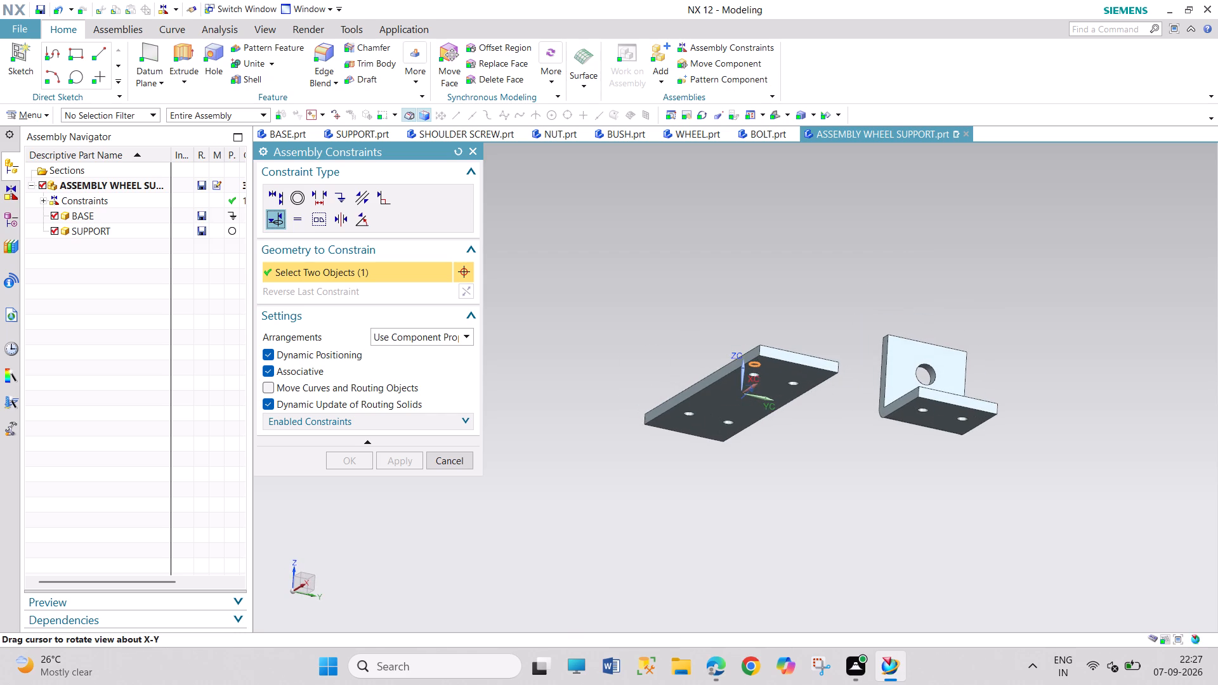
left_click(921, 415)
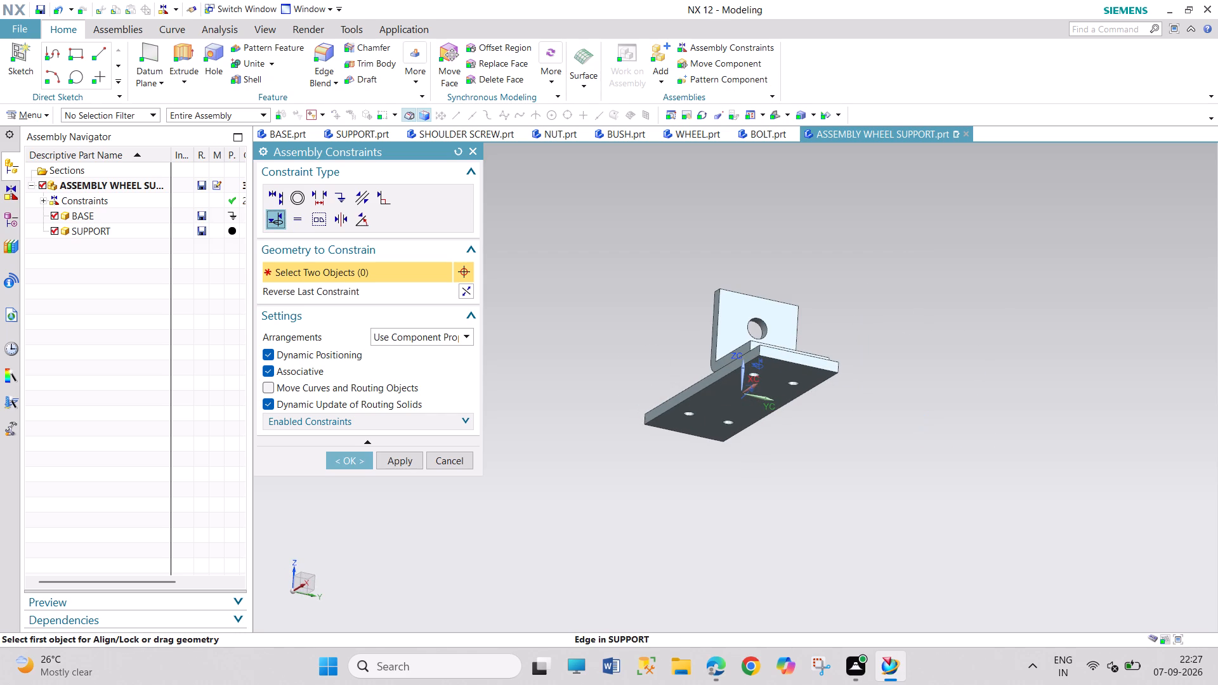
left_click(344, 454)
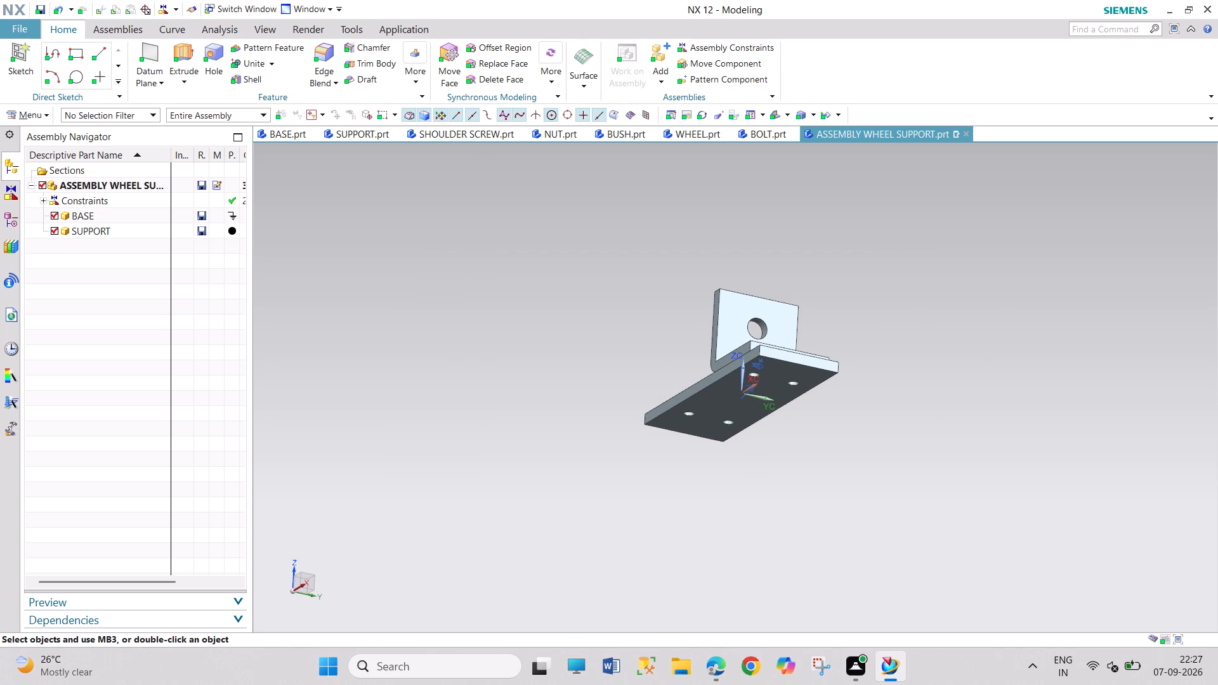
Show the remaining degrees of freedom of the SUPPORT component.
middle_click_drag(671, 338, 712, 394)
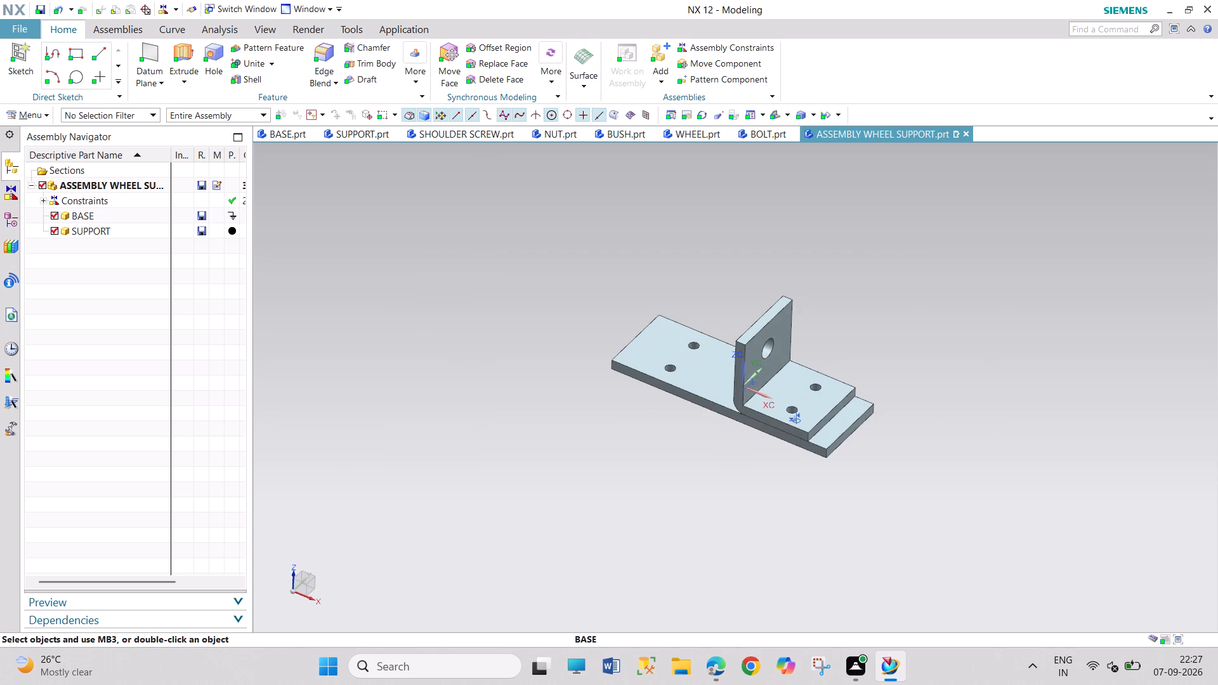
right_click(809, 398)
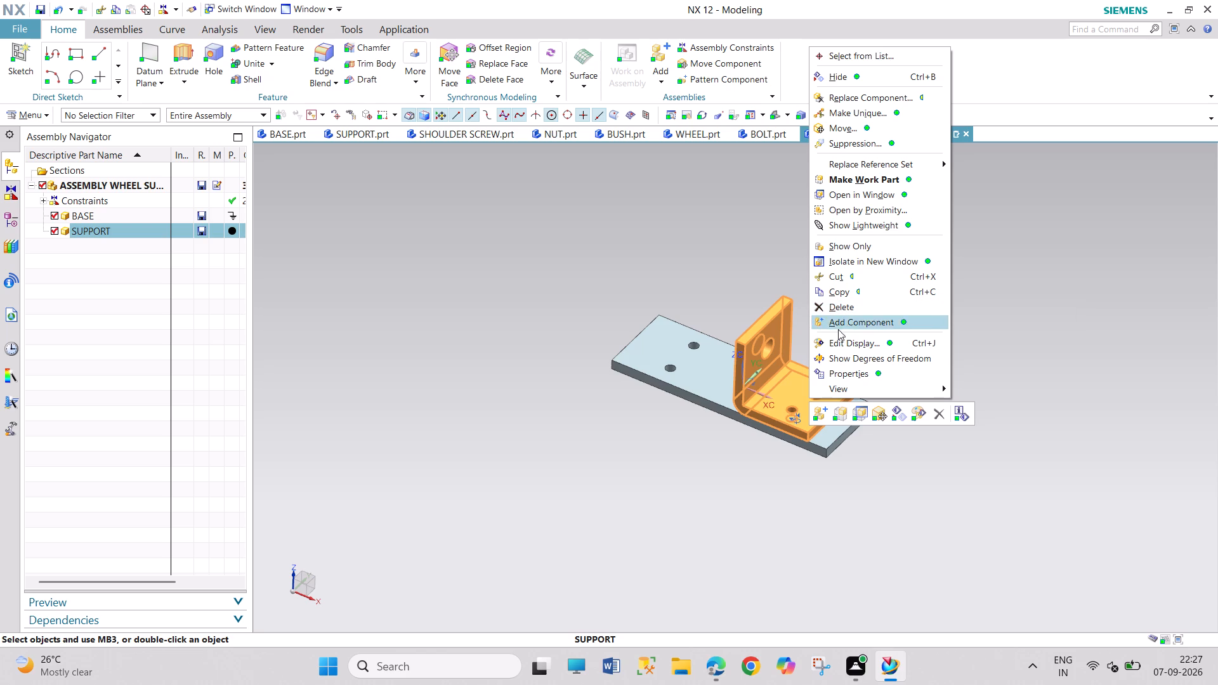
left_click(846, 355)
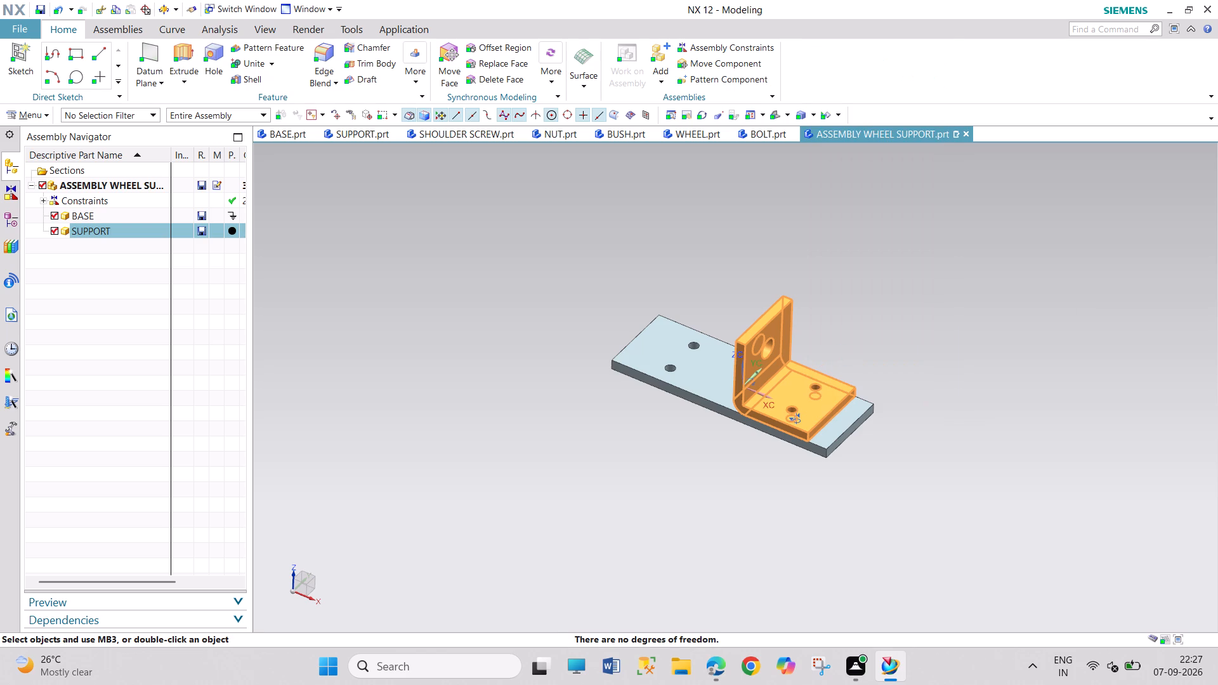
left_click_drag(337, 242, 347, 258)
left_click_drag(347, 258, 384, 337)
left_click_drag(375, 266, 468, 434)
left_click_drag(486, 398, 593, 413)
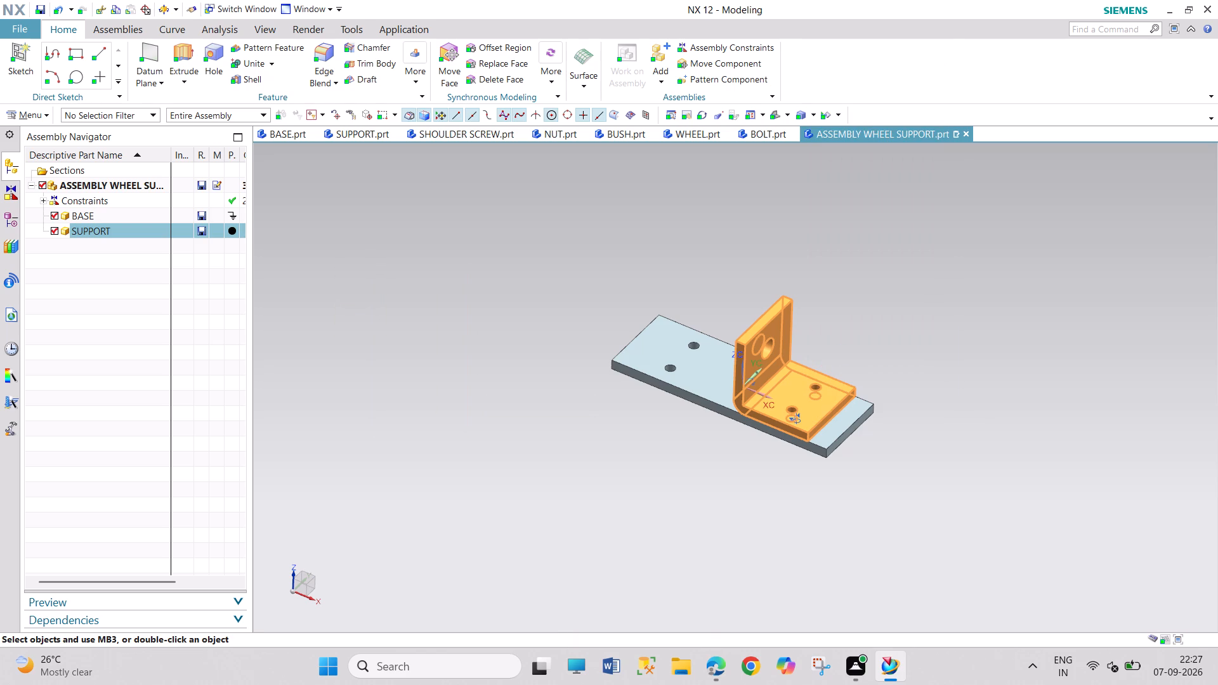
key("Escape")
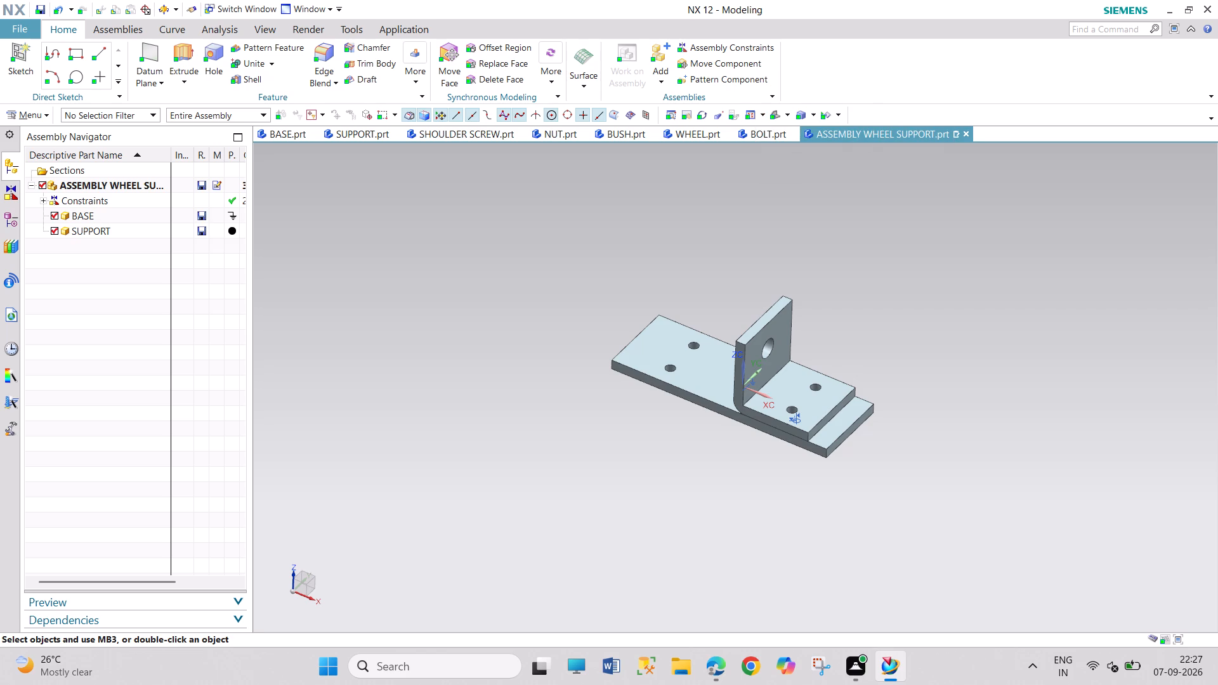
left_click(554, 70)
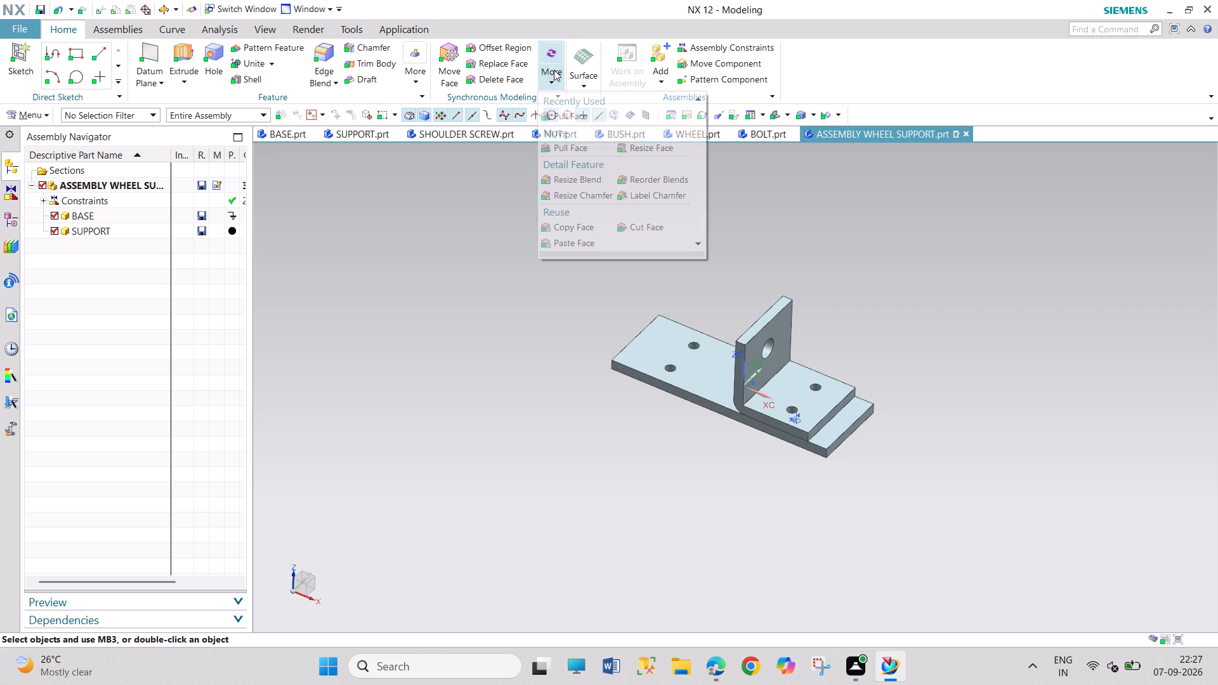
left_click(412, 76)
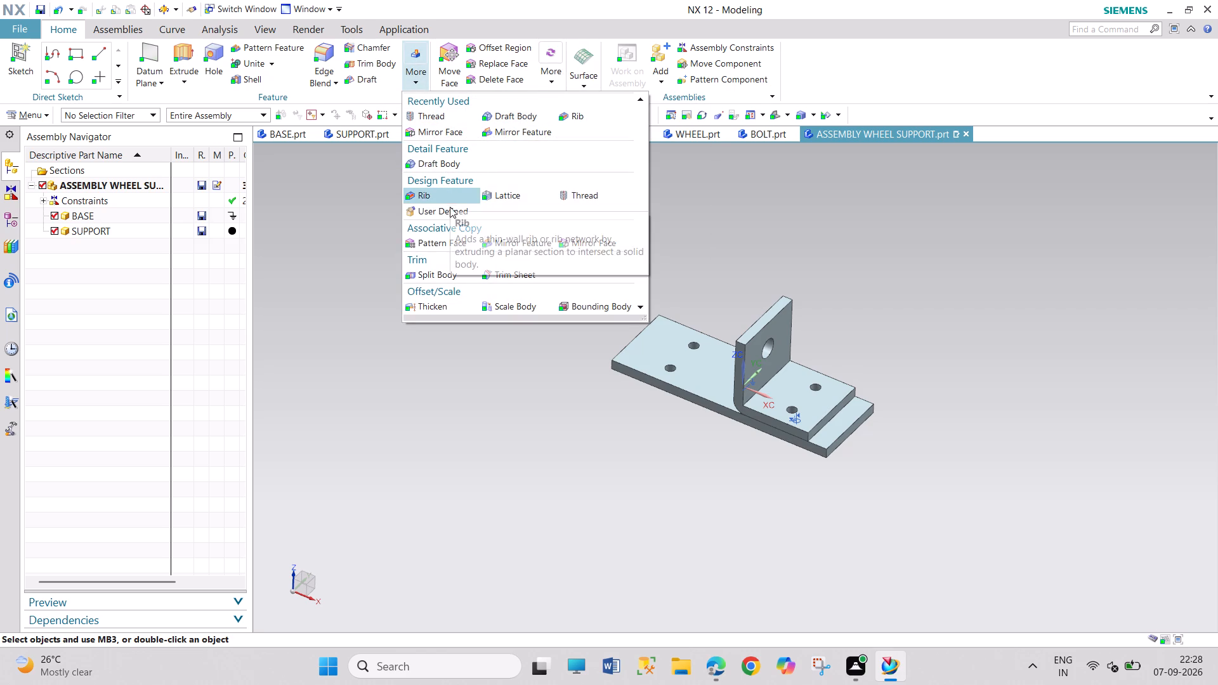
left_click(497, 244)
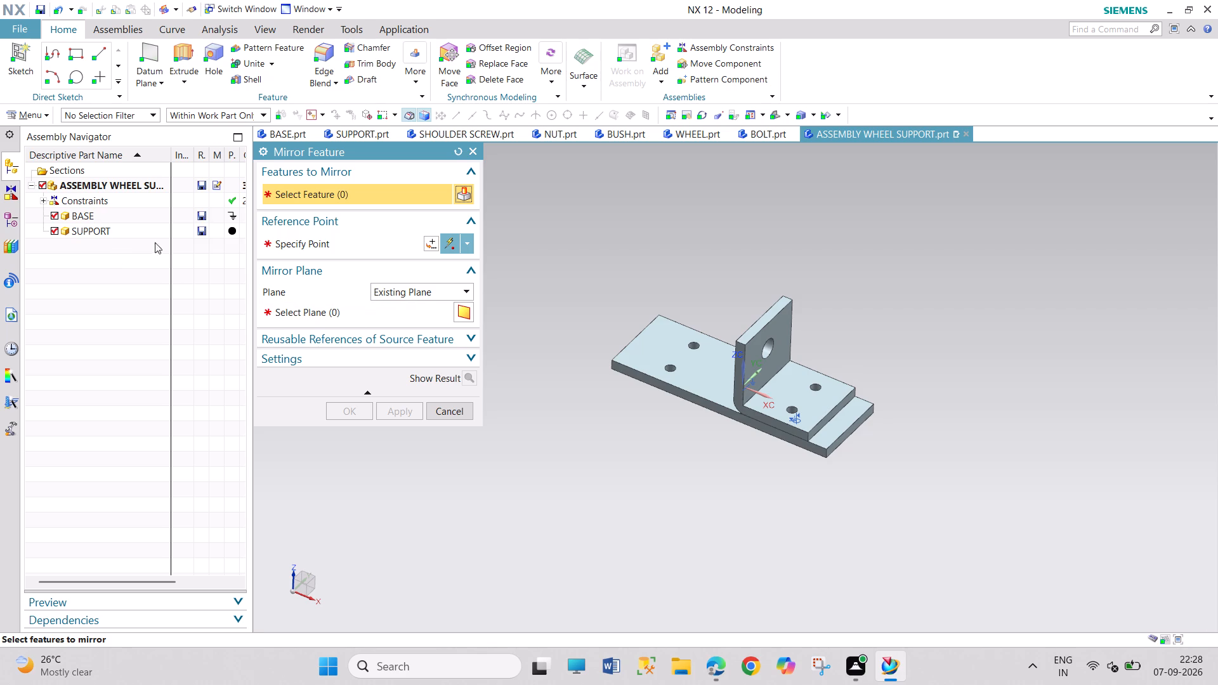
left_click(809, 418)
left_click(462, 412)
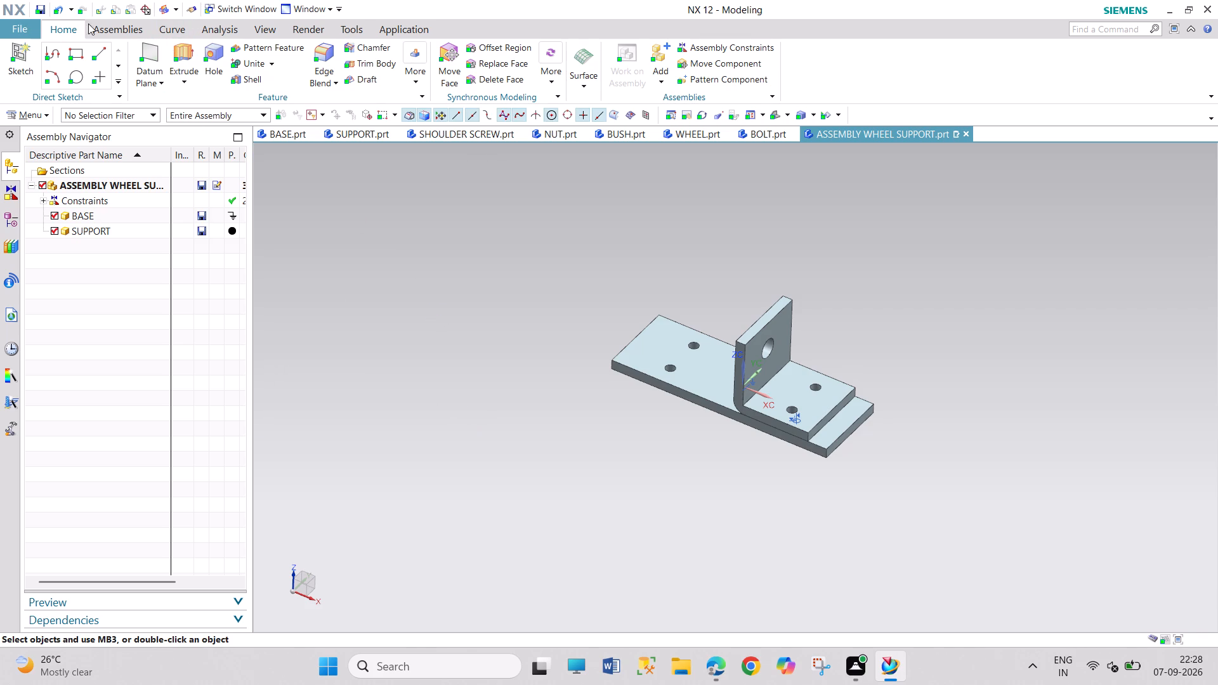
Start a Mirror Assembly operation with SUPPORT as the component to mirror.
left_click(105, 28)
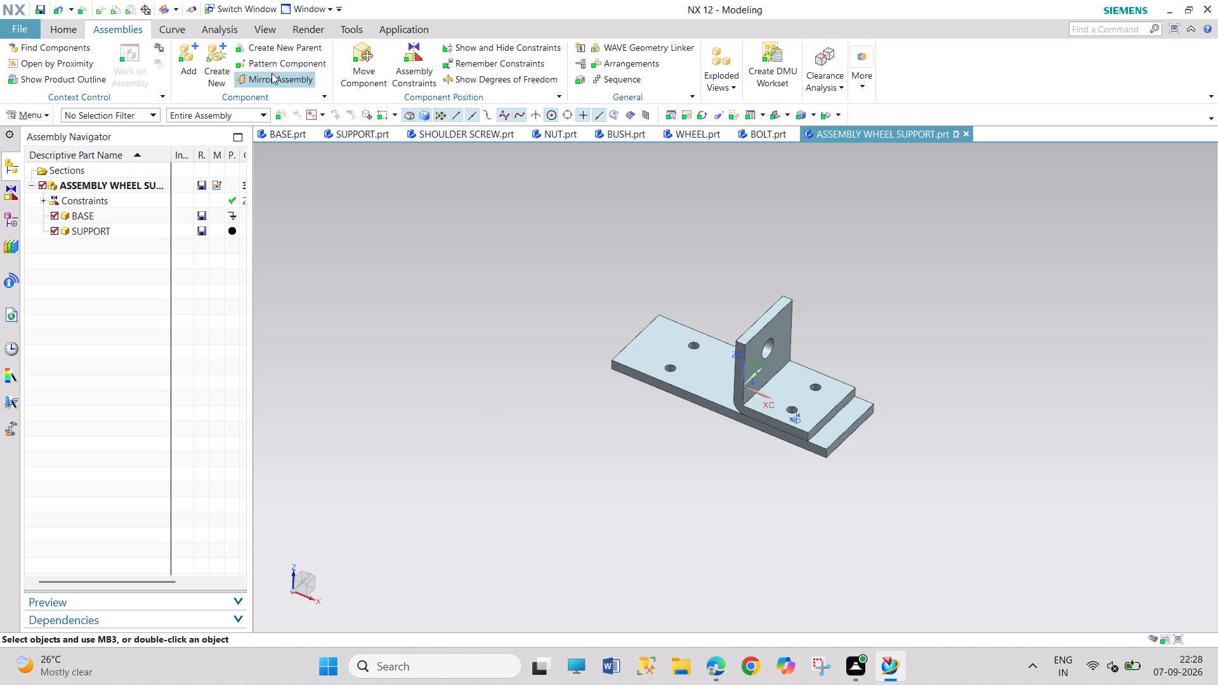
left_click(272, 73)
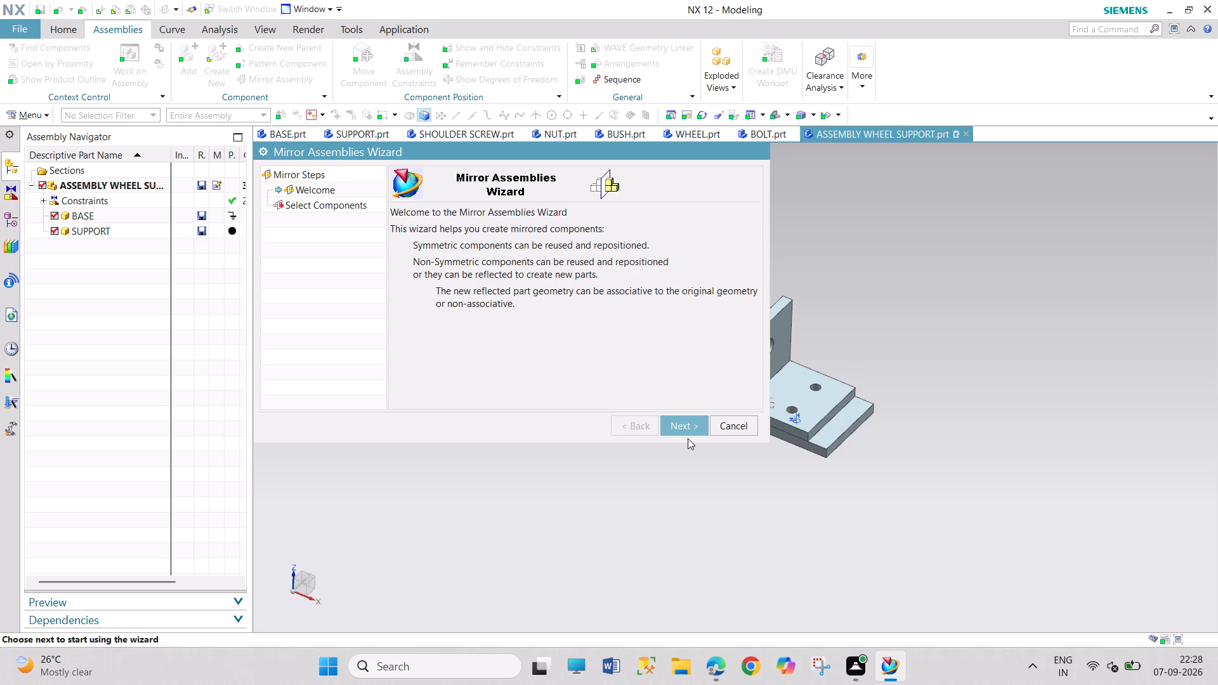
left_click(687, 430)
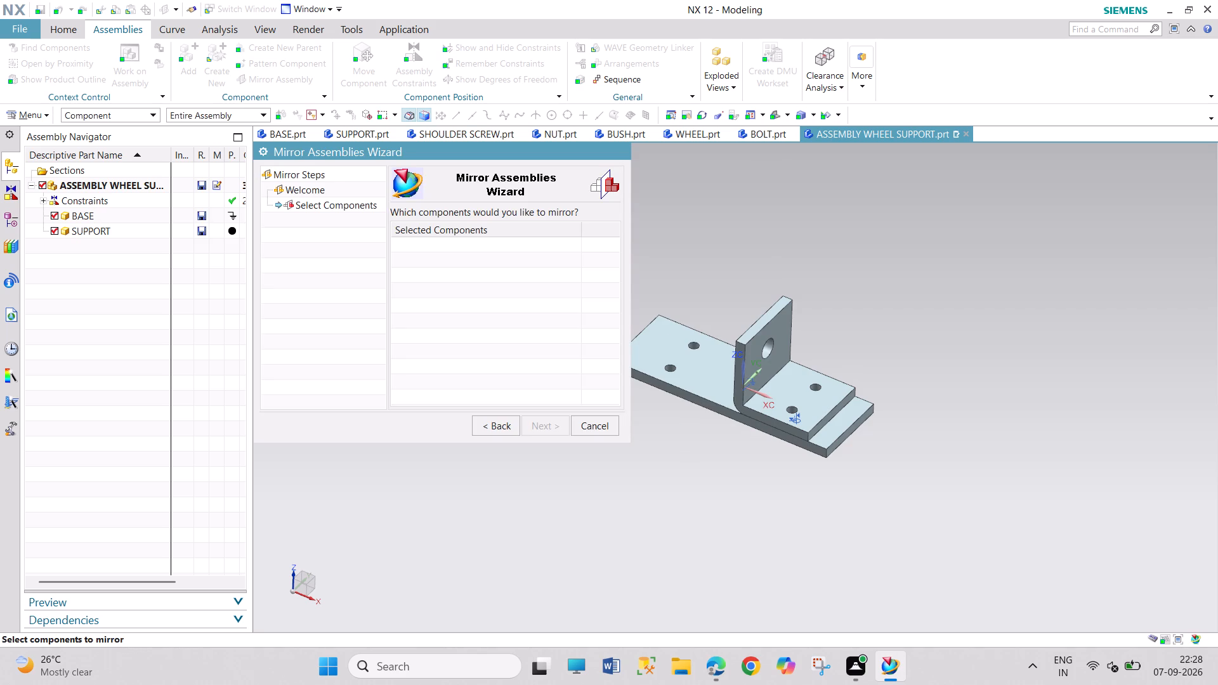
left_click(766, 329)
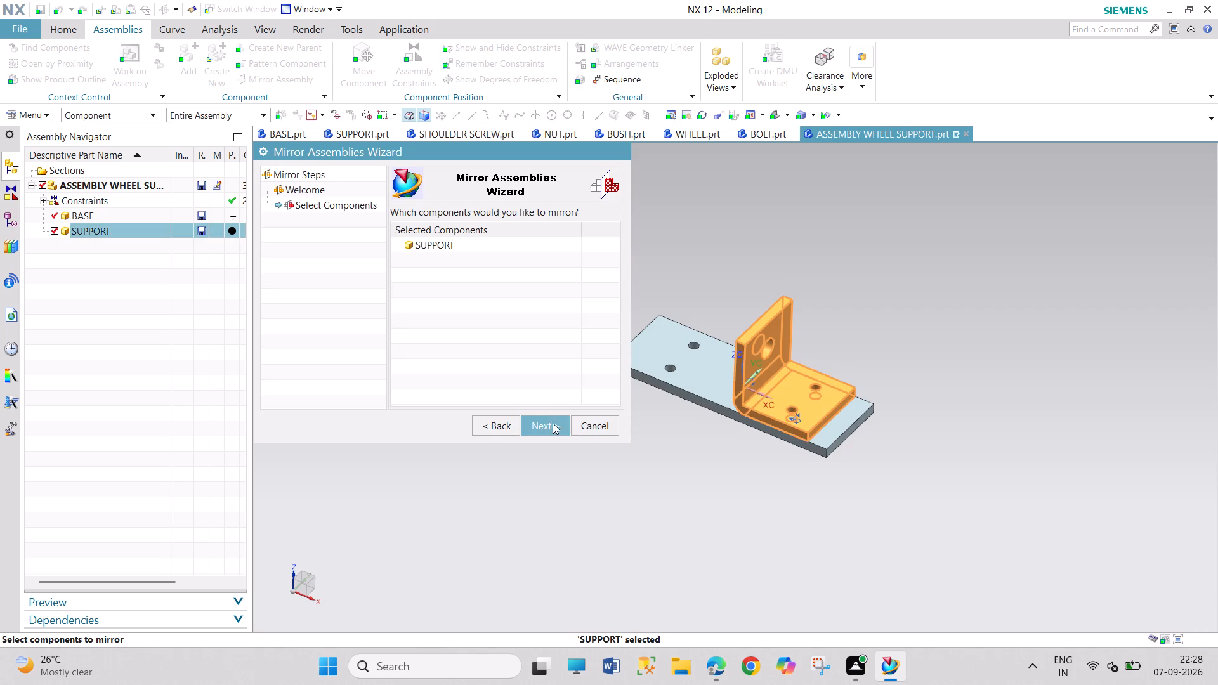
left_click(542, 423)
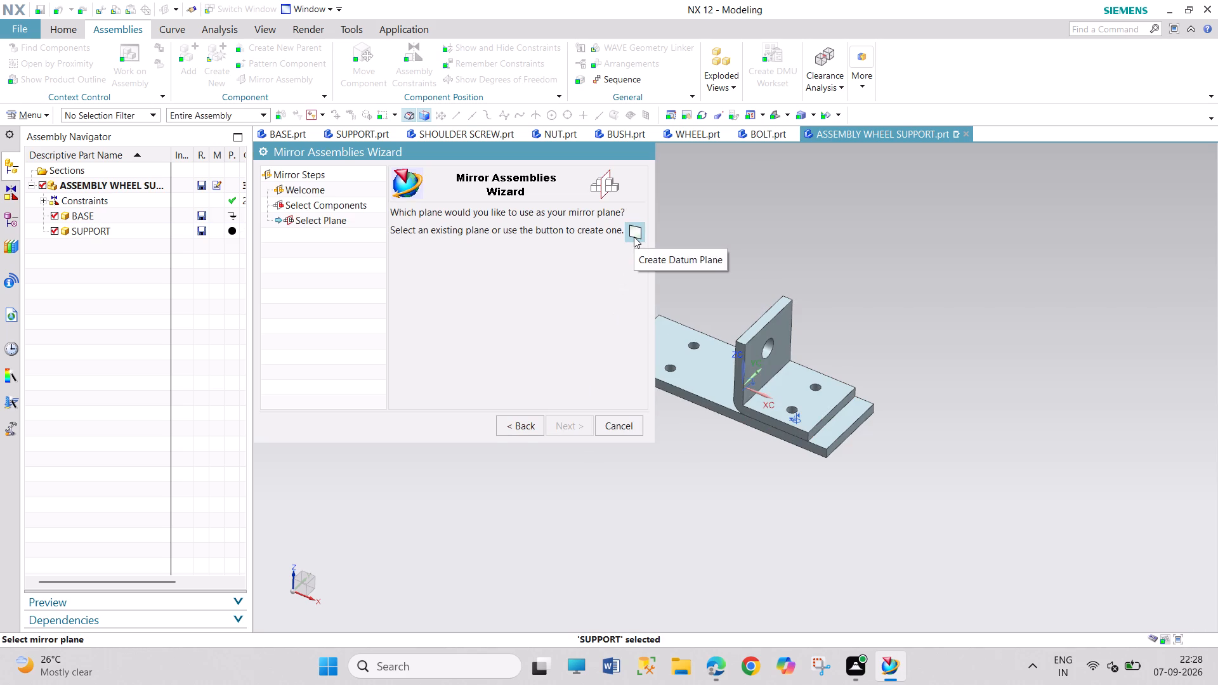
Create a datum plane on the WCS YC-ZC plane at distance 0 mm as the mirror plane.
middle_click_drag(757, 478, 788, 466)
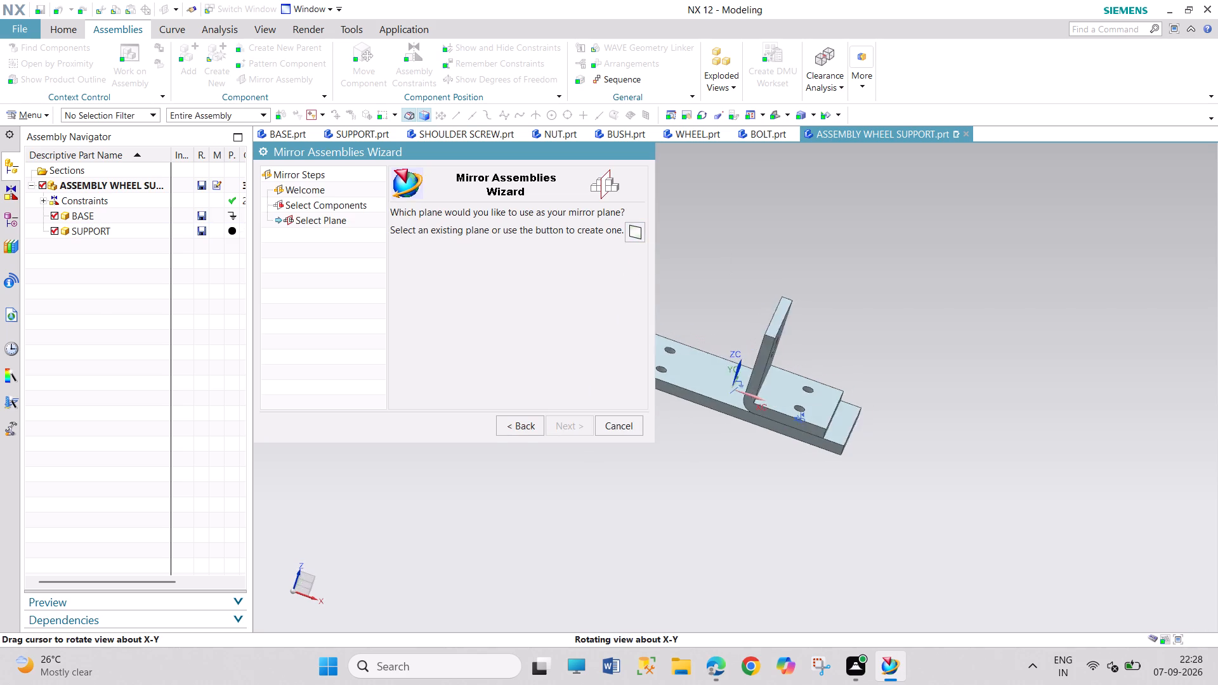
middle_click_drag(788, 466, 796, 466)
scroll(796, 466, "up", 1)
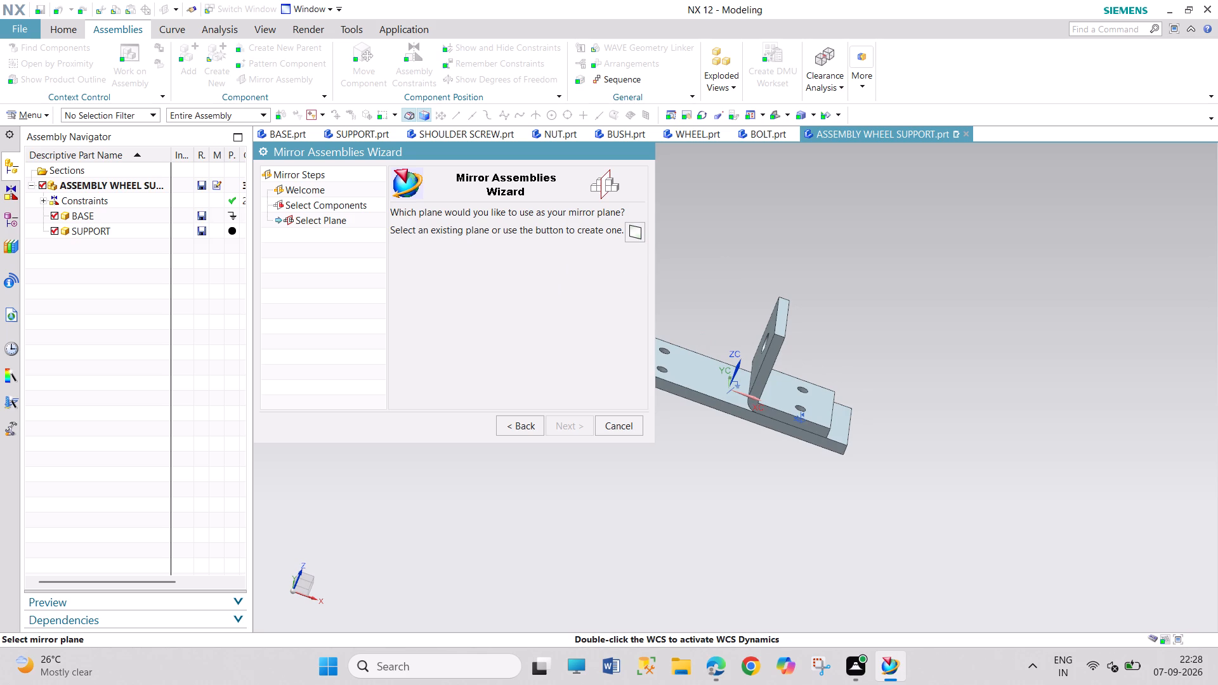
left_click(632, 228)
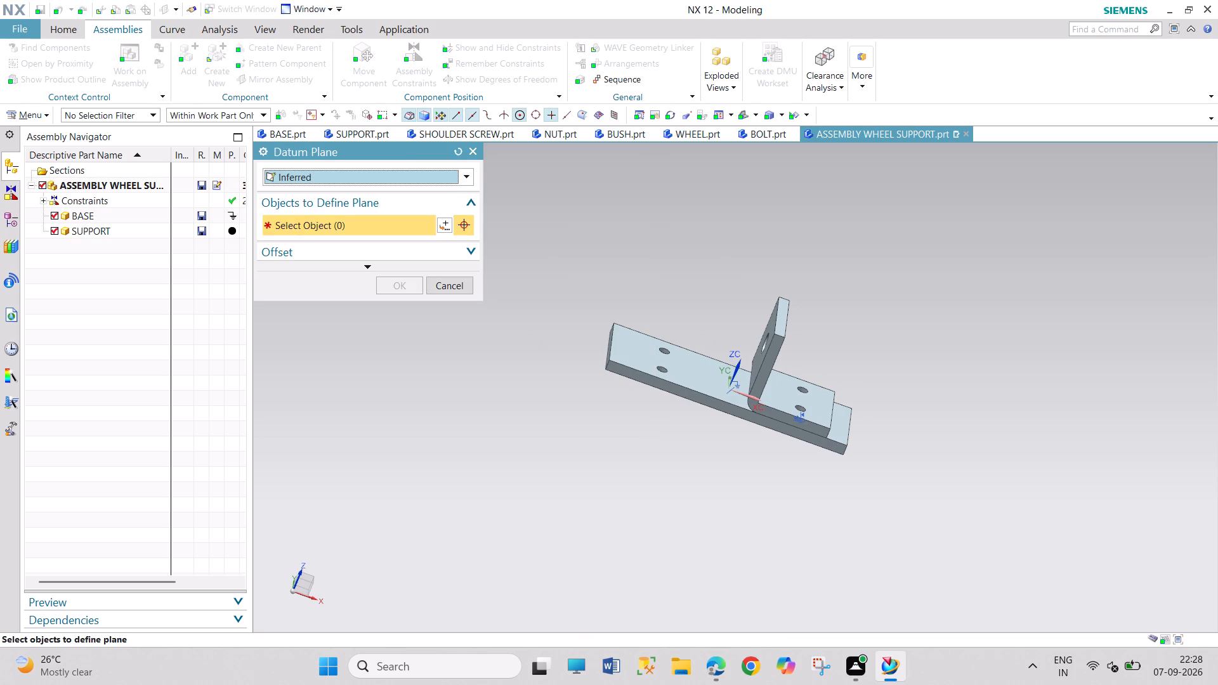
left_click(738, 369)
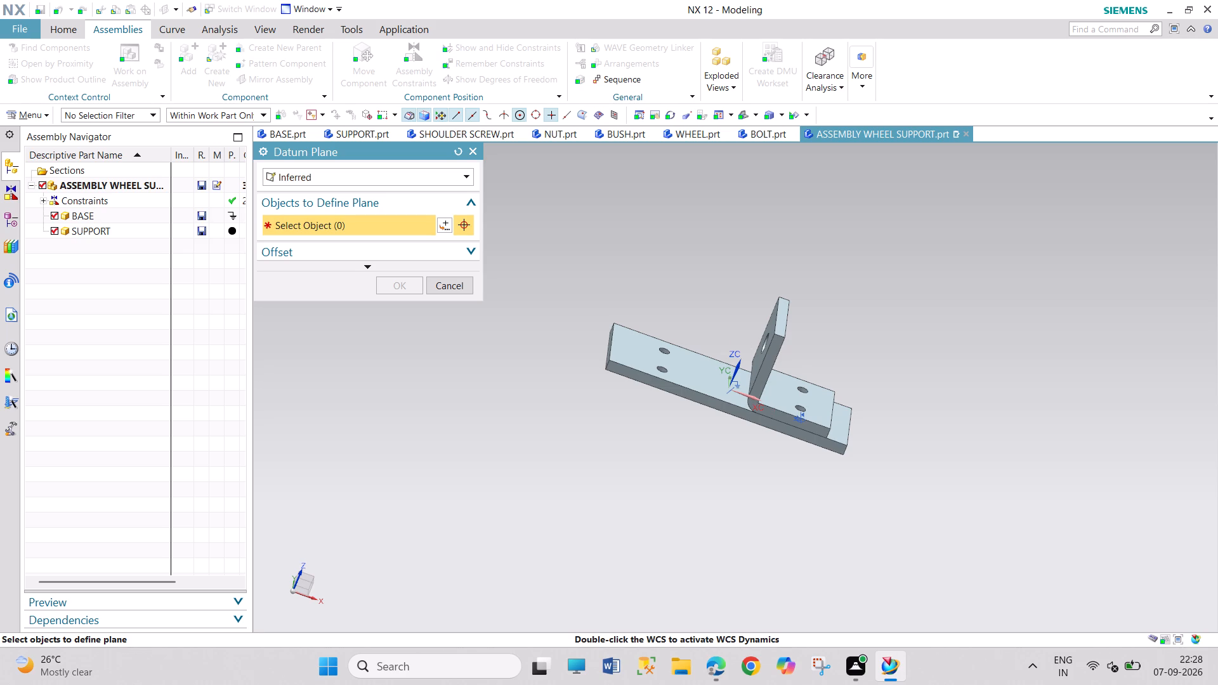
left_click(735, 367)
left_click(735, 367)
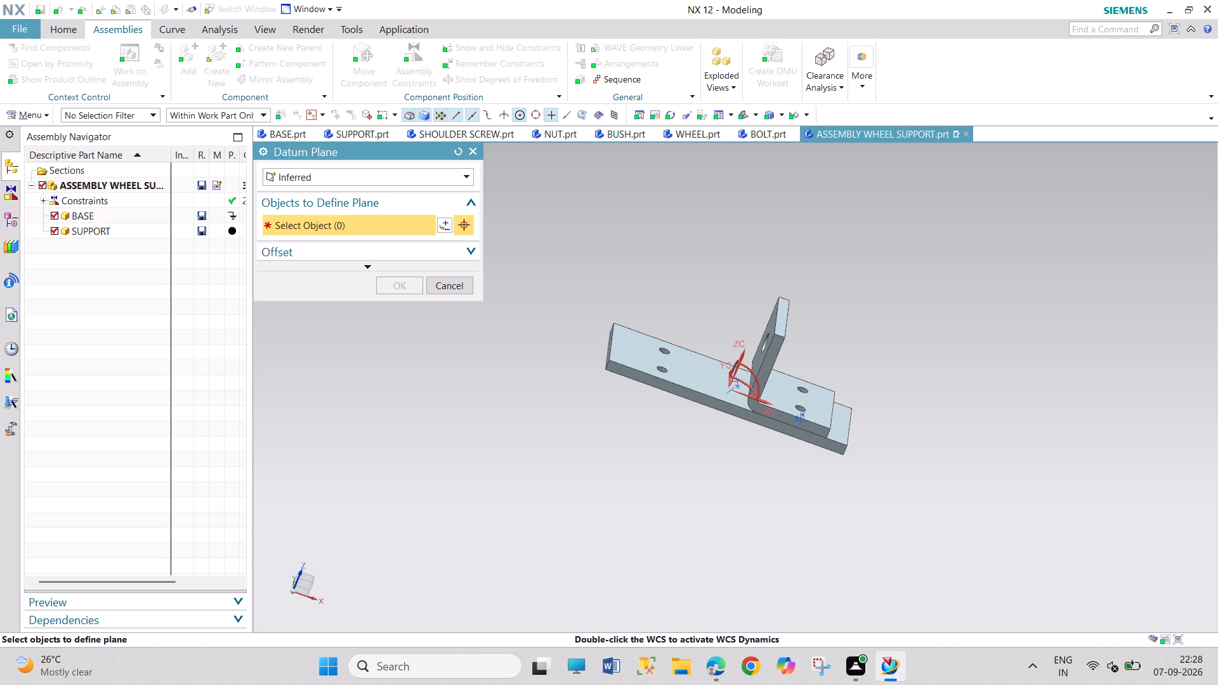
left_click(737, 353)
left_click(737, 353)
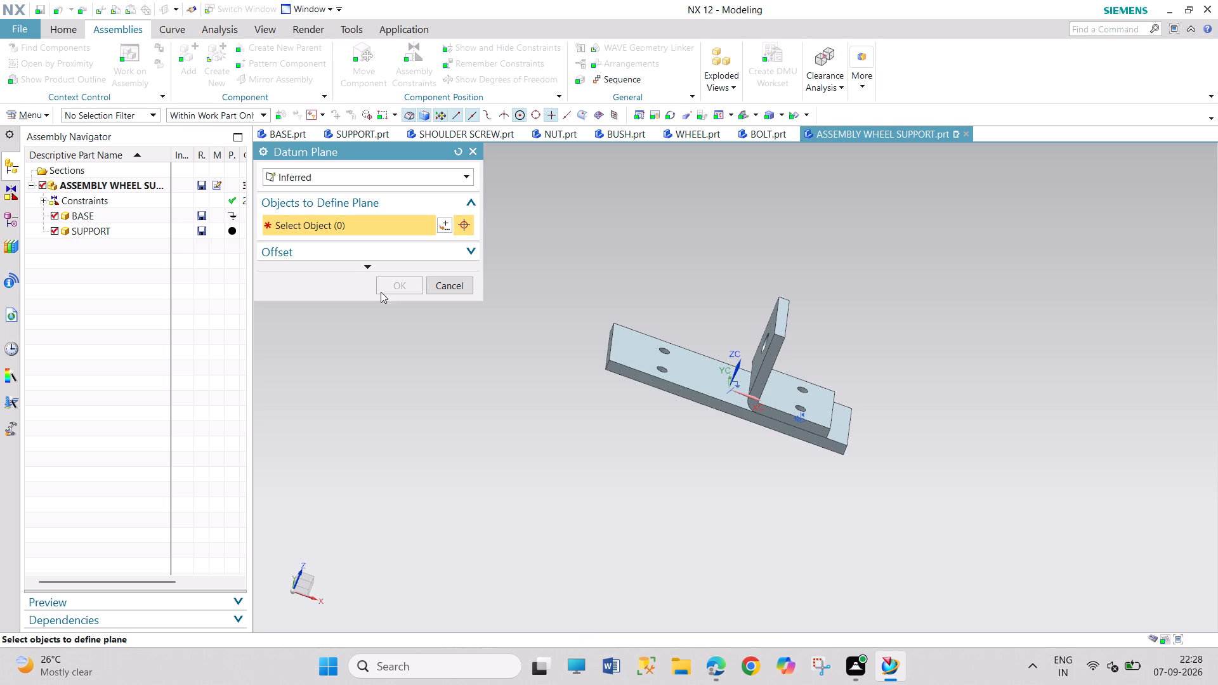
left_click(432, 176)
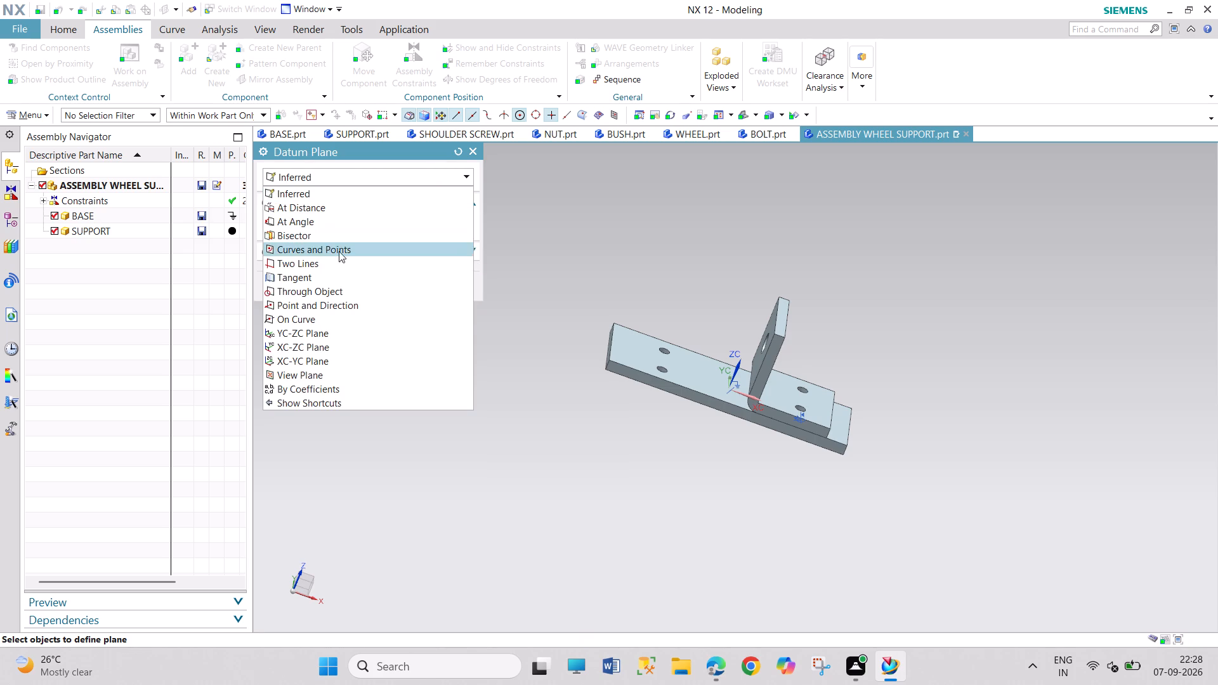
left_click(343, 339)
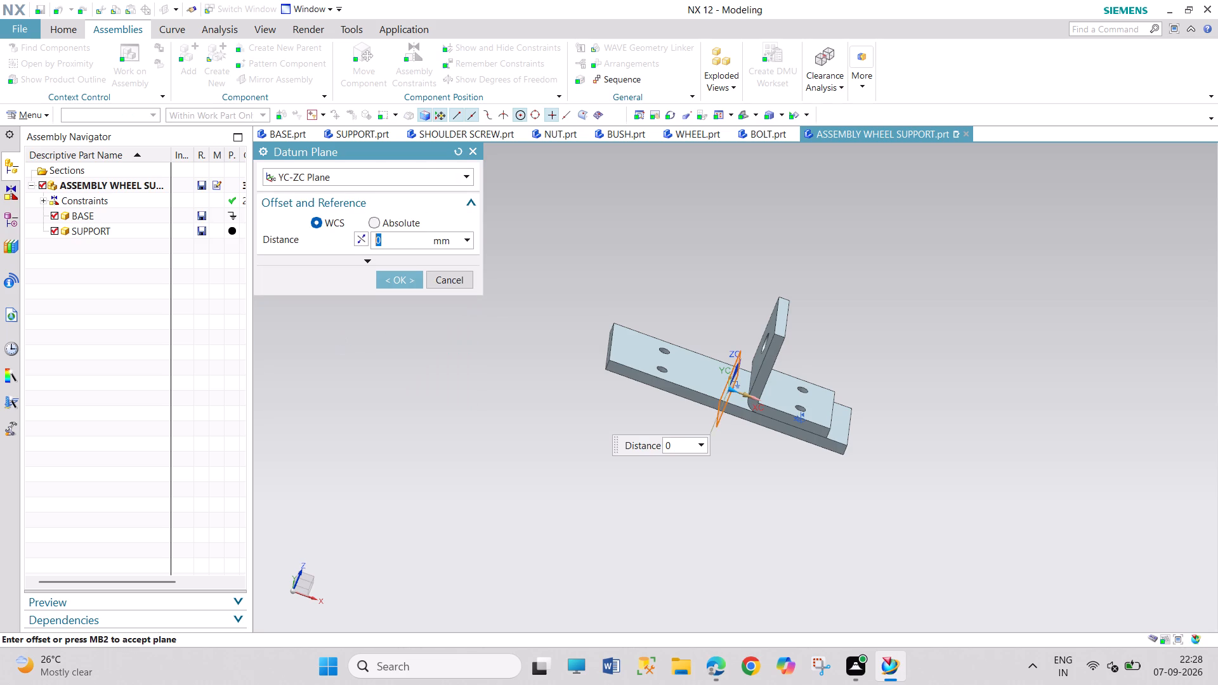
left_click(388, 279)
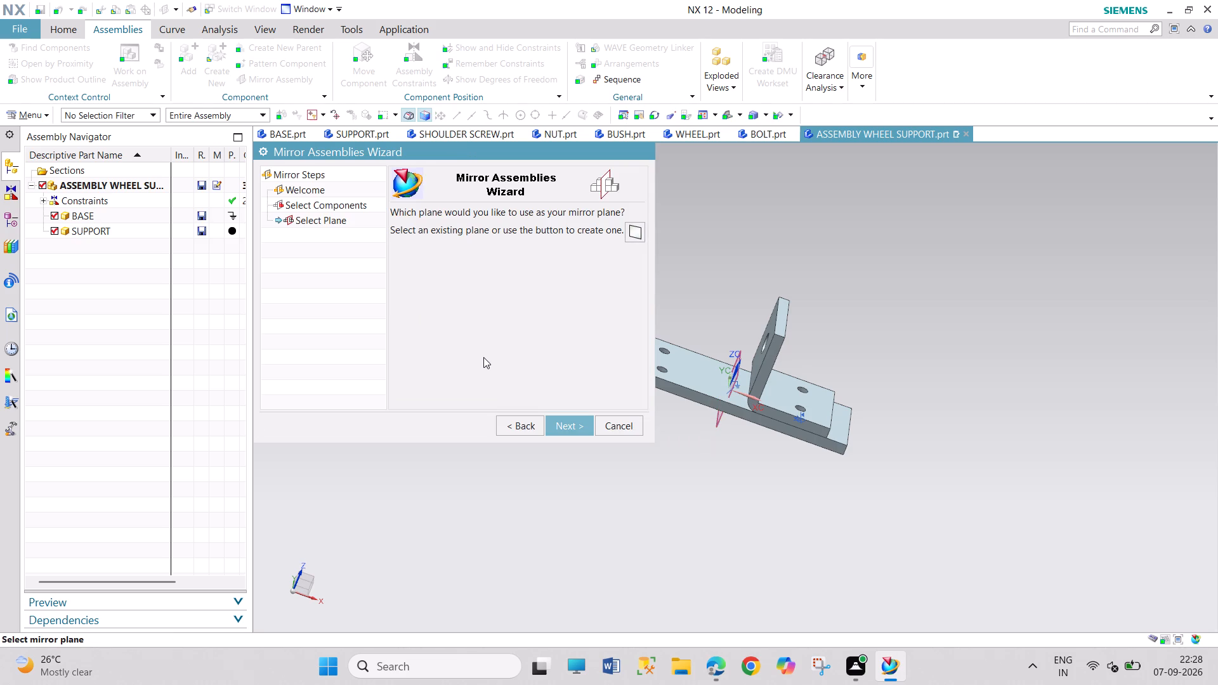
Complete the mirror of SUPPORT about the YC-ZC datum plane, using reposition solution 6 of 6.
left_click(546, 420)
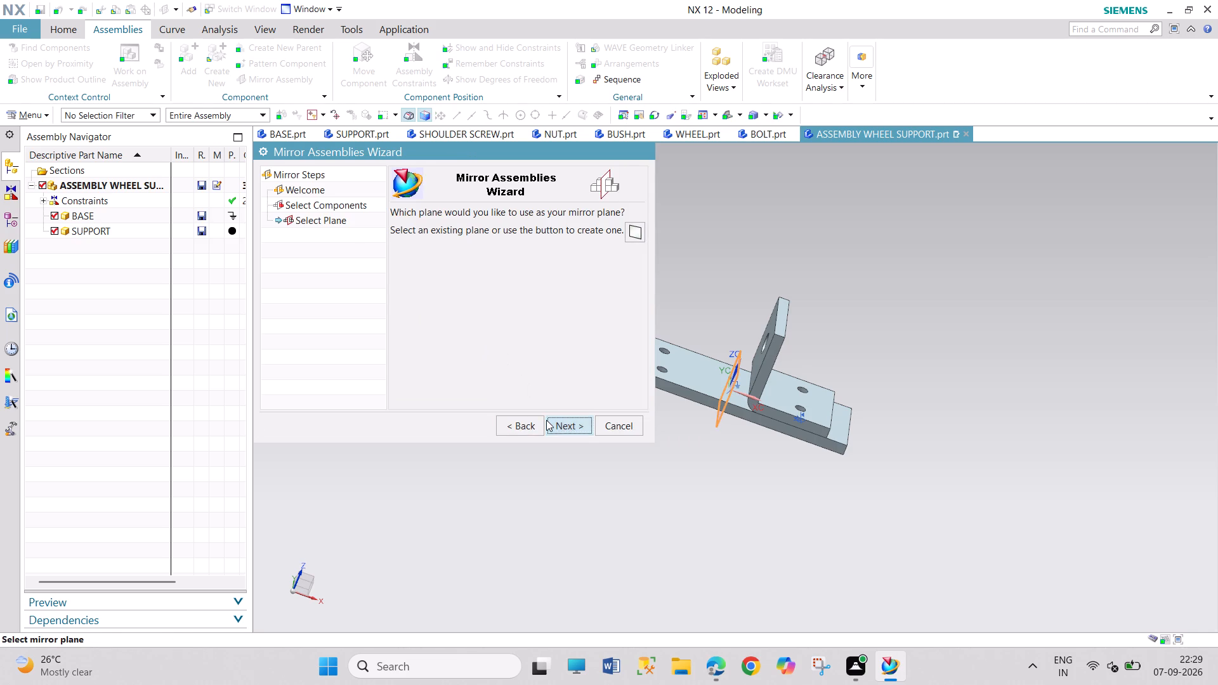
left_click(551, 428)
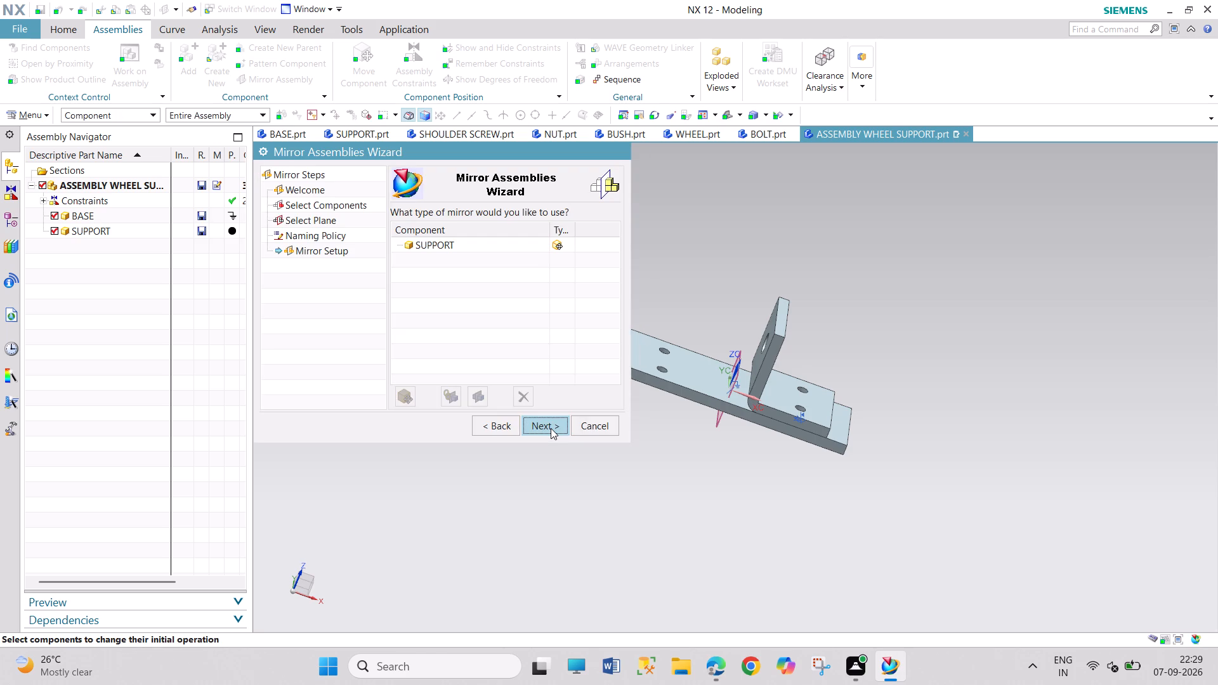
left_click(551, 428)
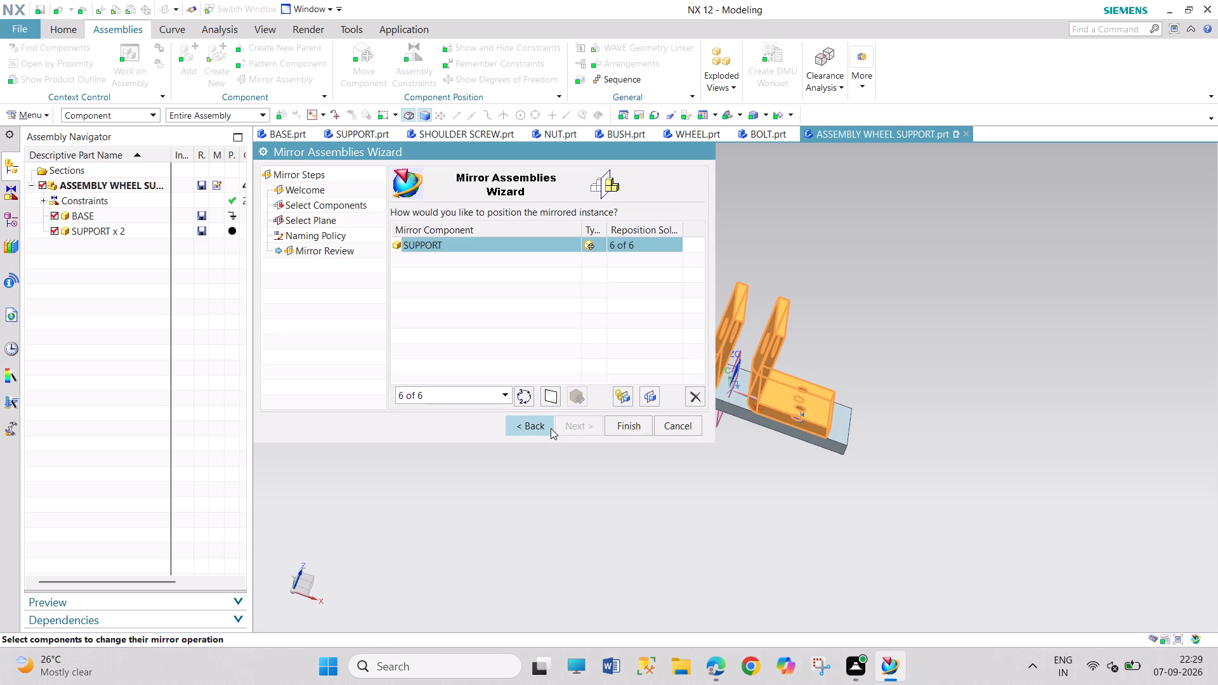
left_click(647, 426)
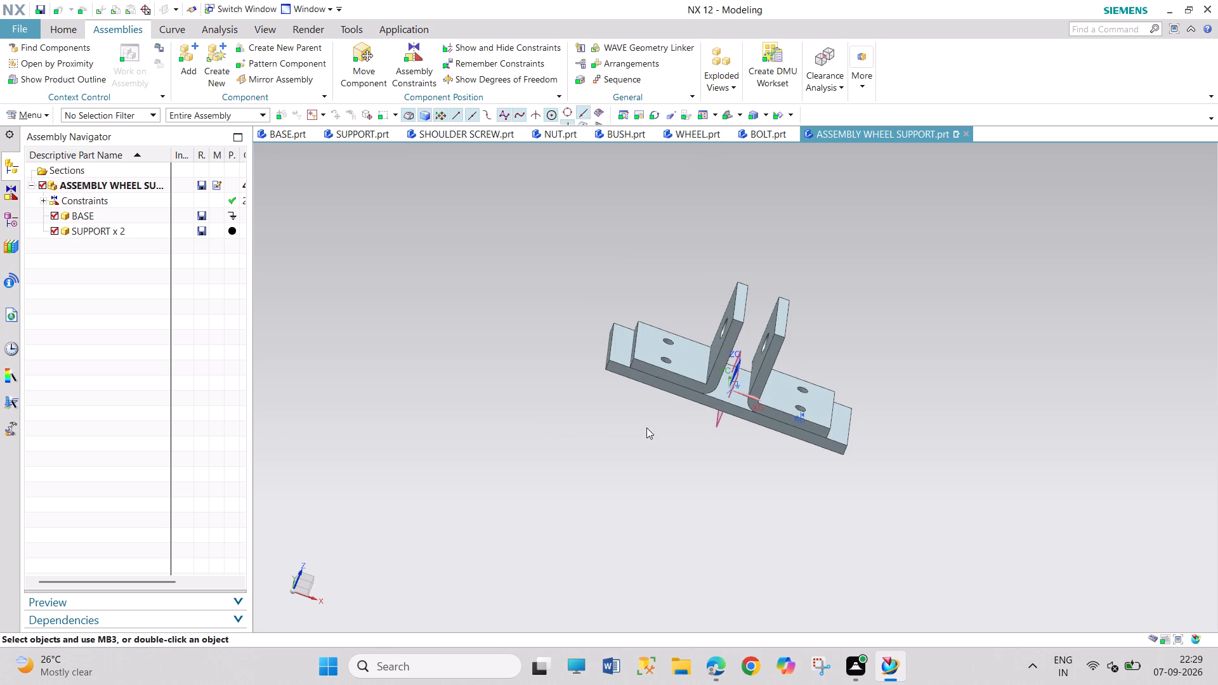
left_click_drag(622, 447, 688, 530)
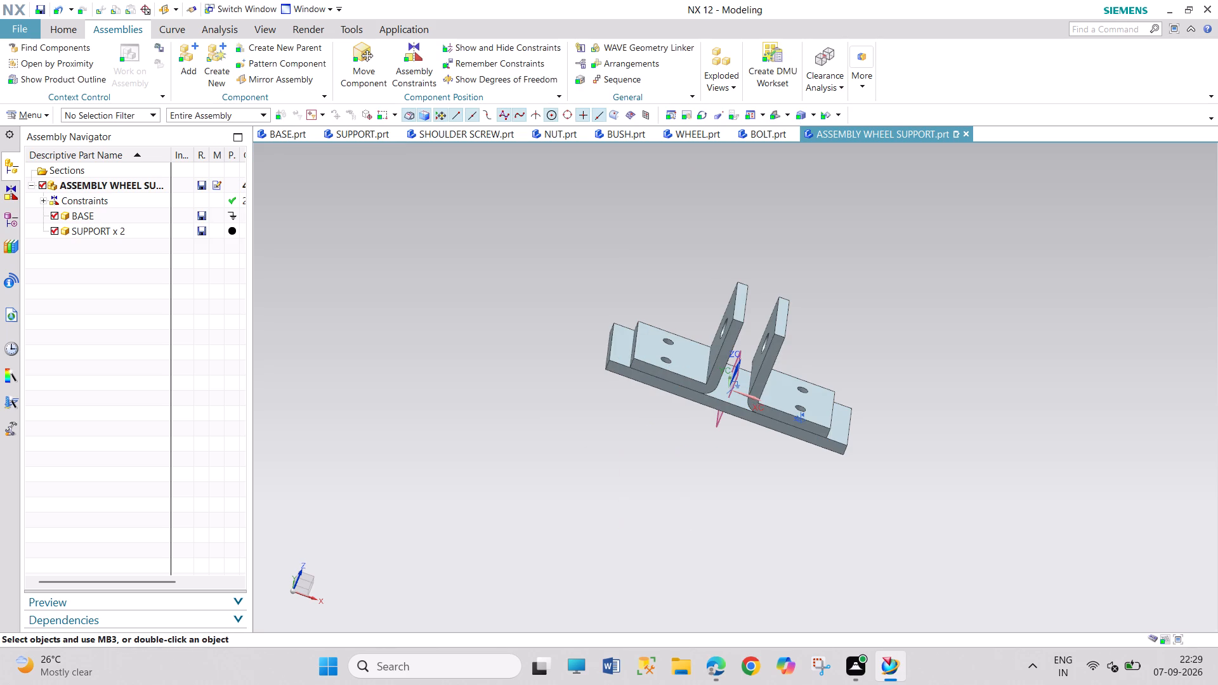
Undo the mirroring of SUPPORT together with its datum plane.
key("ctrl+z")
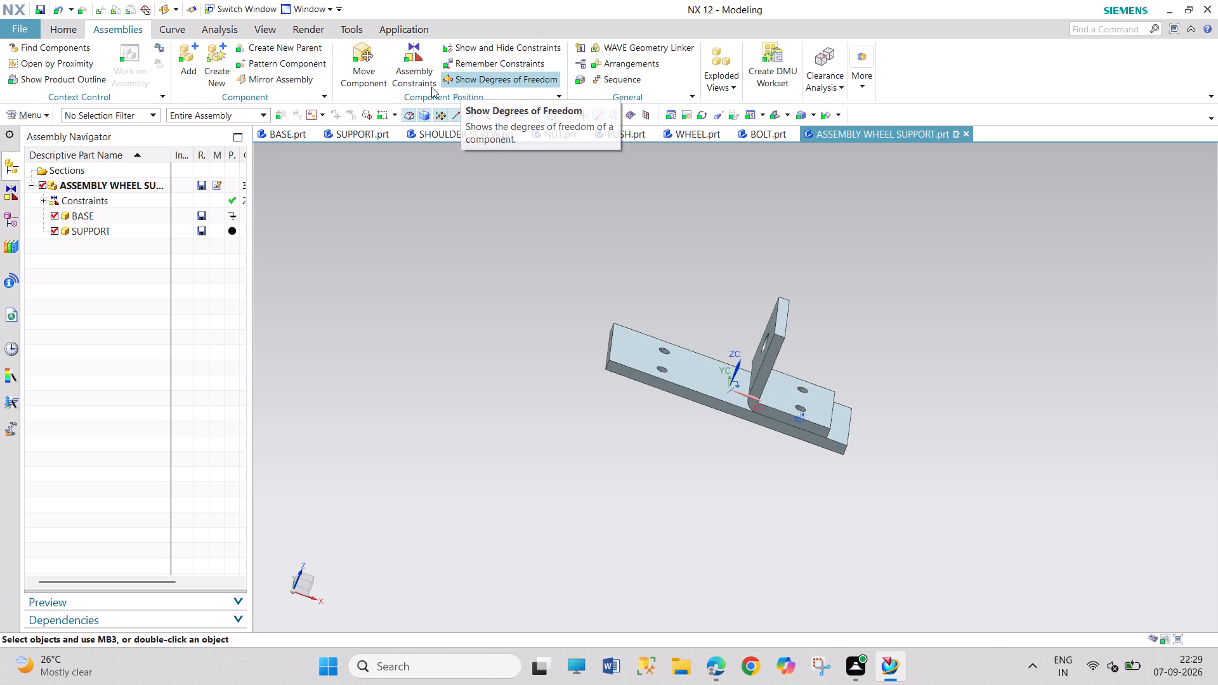
Restart Mirror Assembly for SUPPORT and create a datum plane on the WCS YC-ZC plane at distance 0 mm as the mirror plane.
left_click(271, 86)
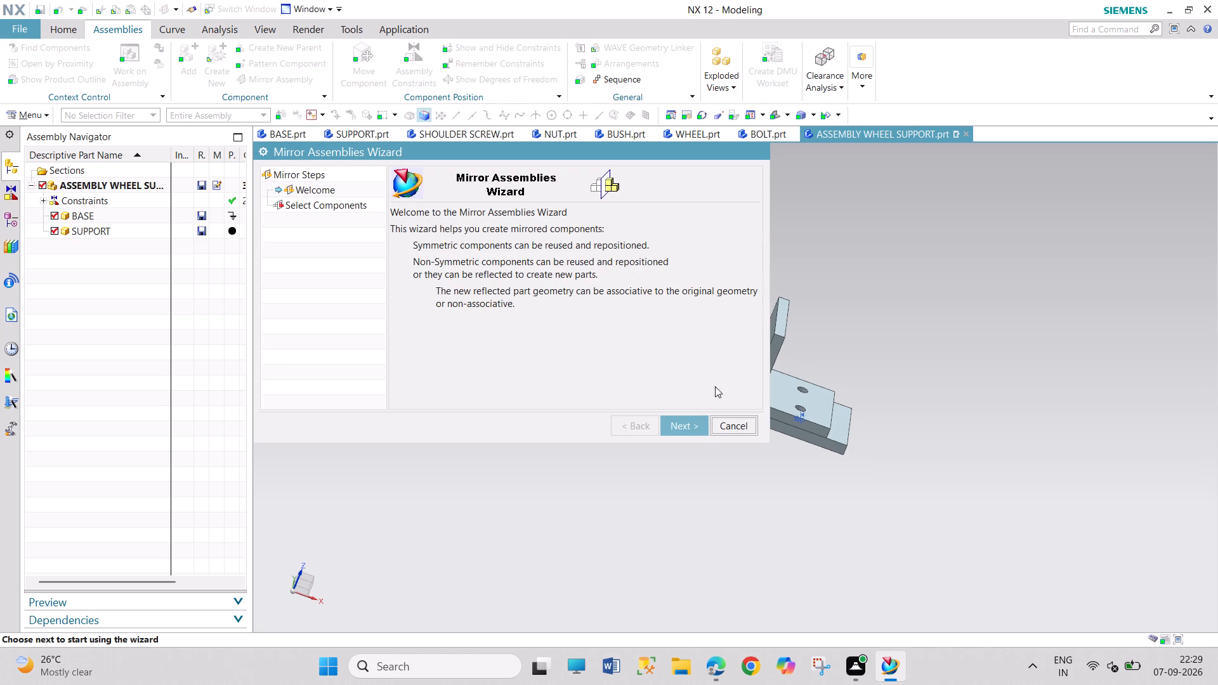
scroll(880, 460, "down", 4)
scroll(797, 379, "up", 3)
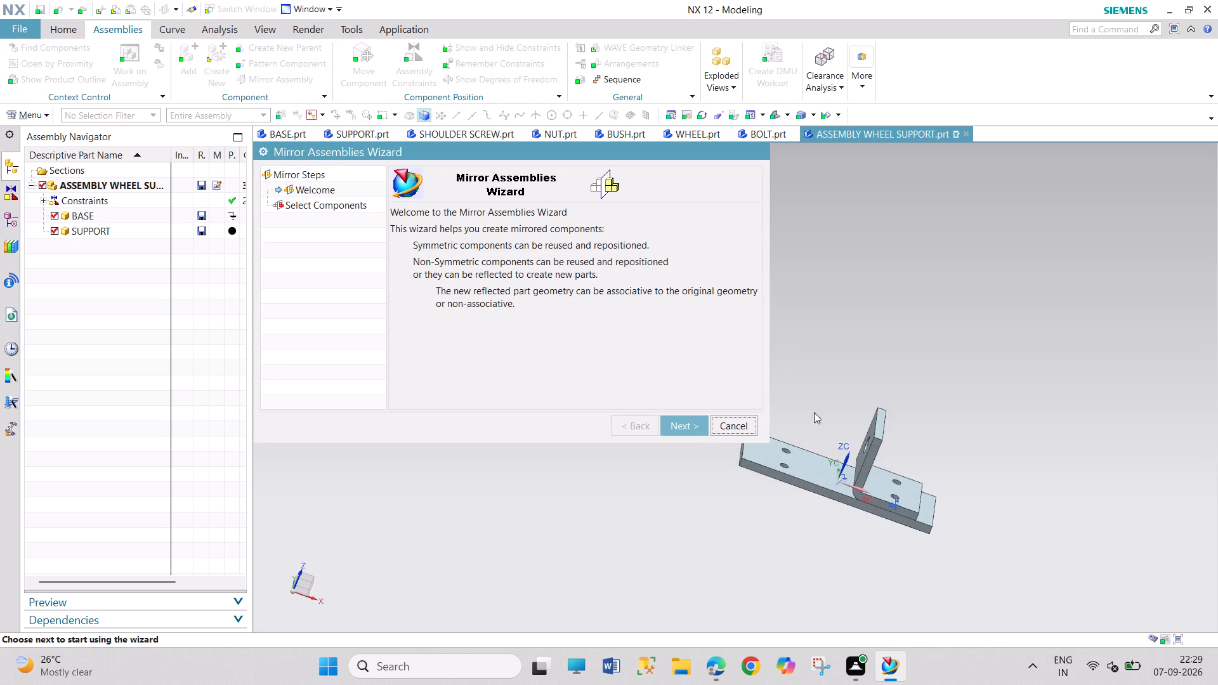
scroll(884, 580, "up", 2)
left_click(676, 424)
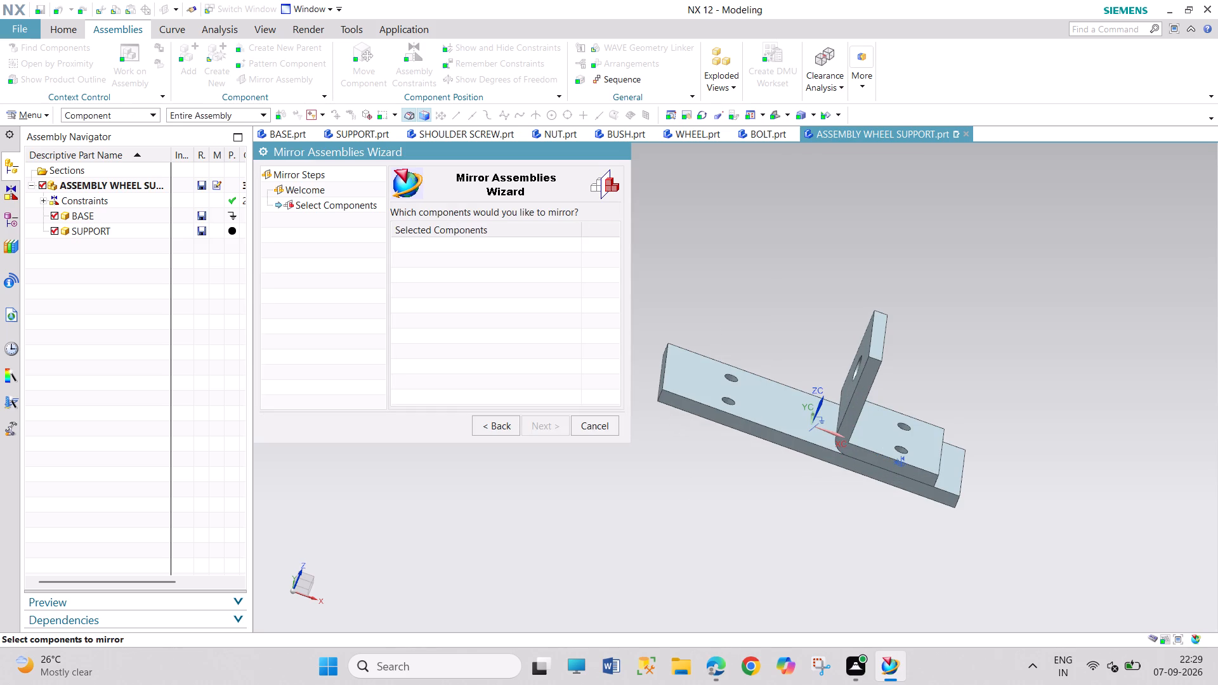
left_click(867, 378)
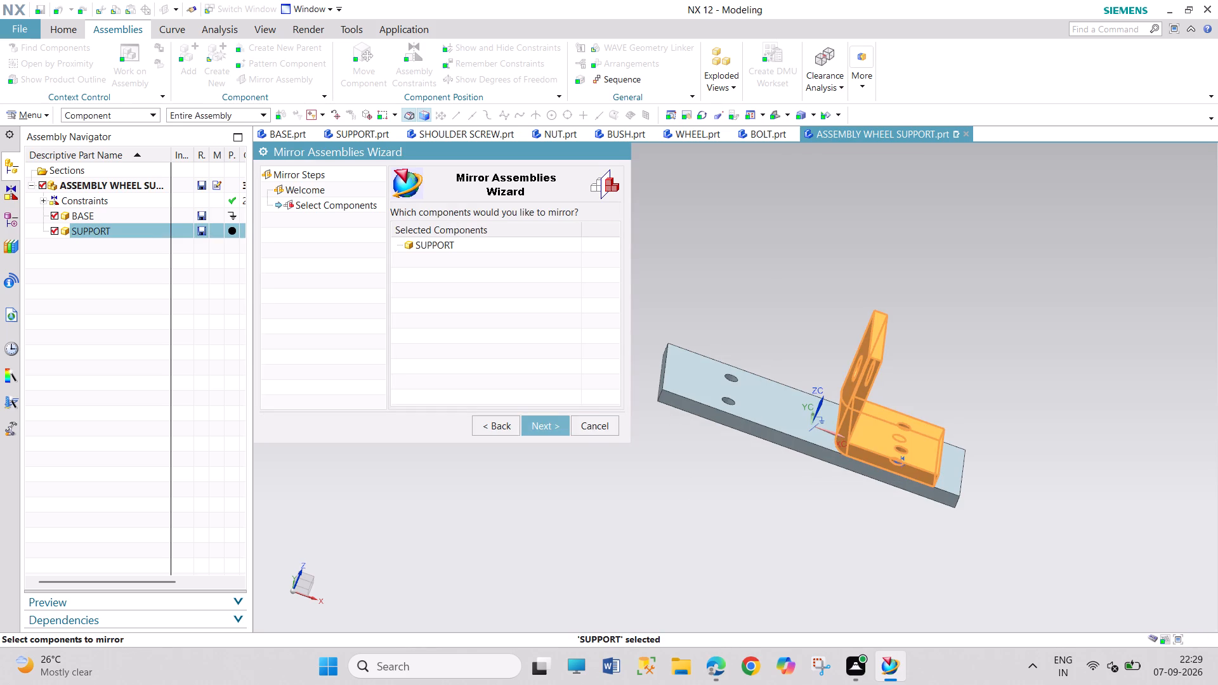
left_click(558, 431)
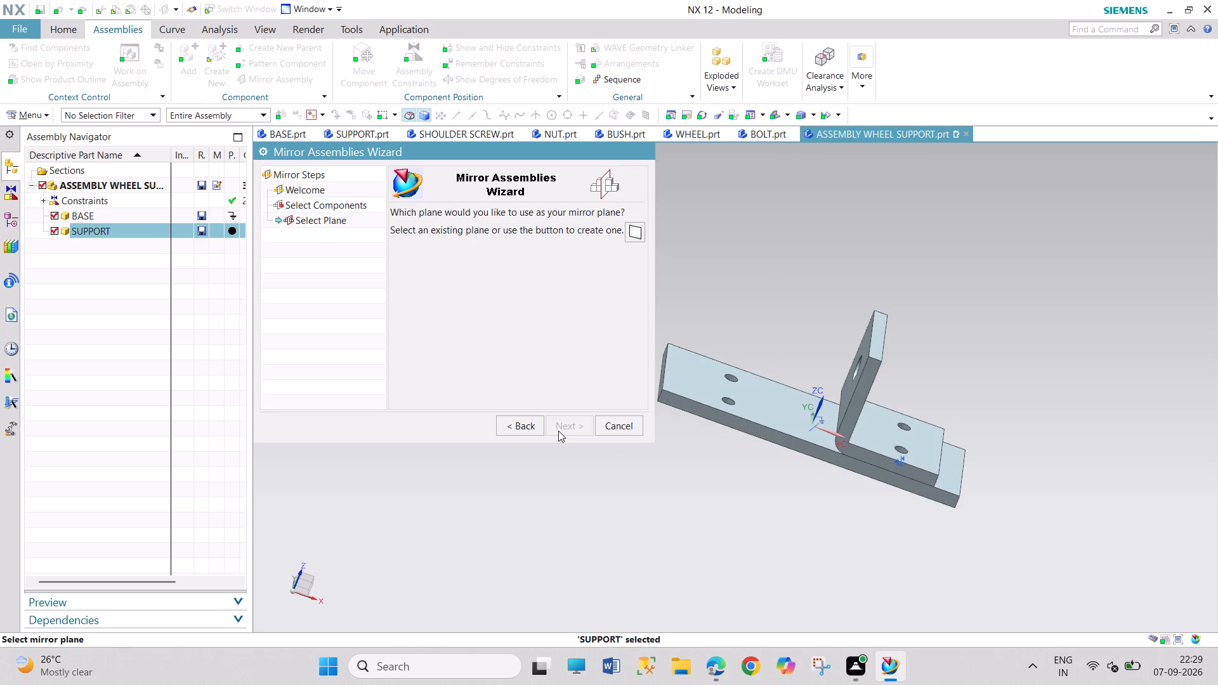
left_click(638, 228)
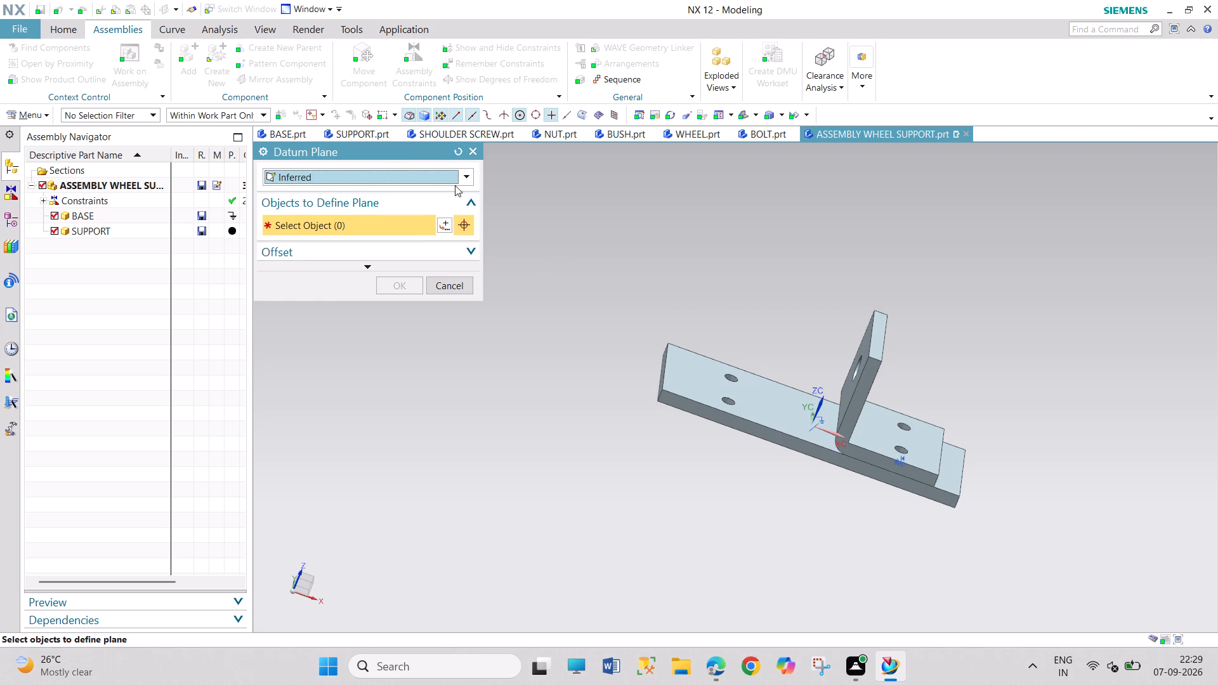
left_click(470, 171)
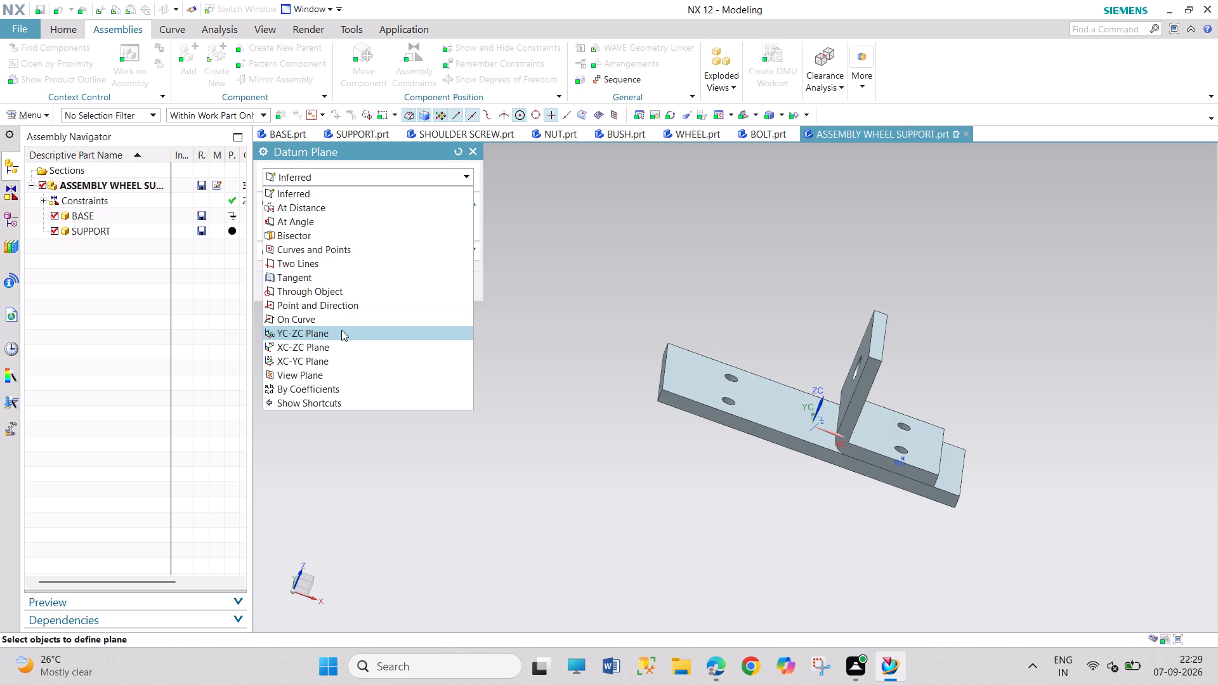
left_click(341, 330)
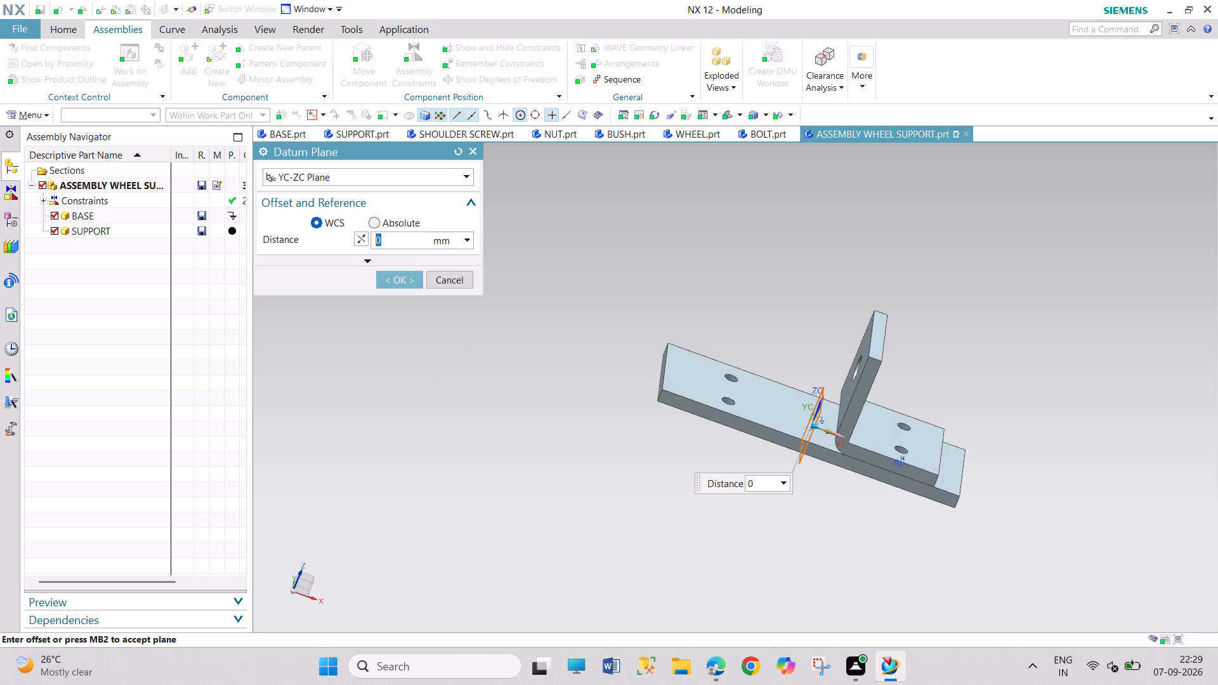
left_click(395, 275)
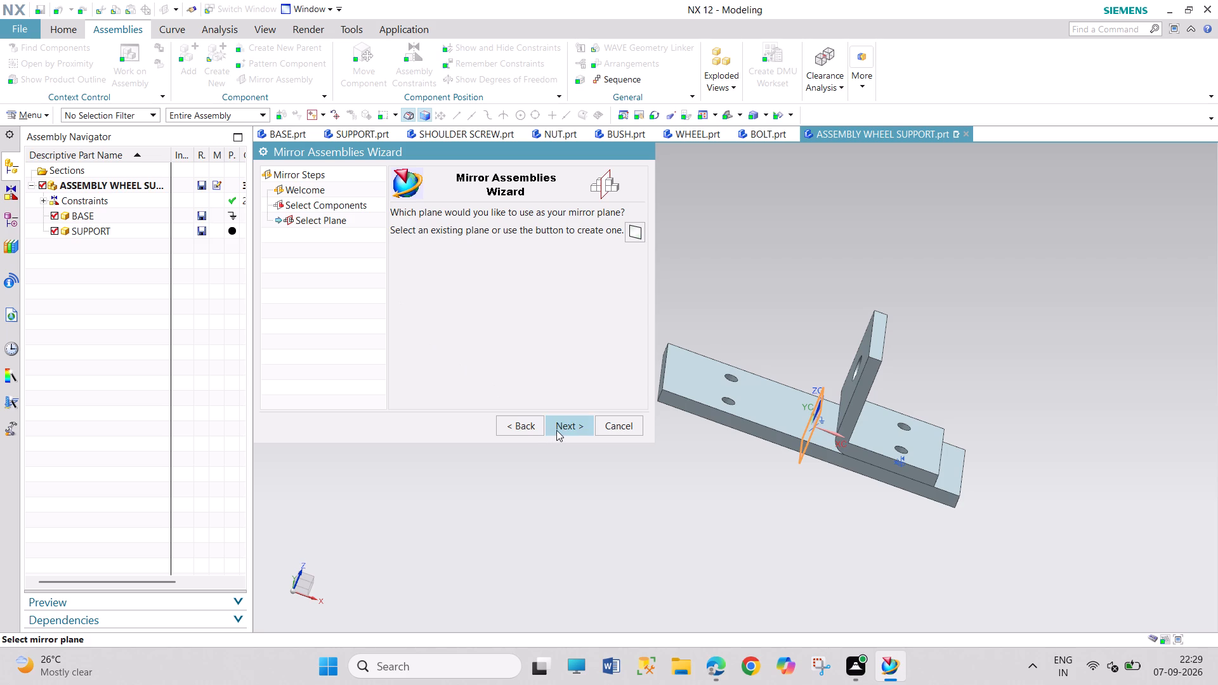
Complete the mirror of SUPPORT about the YC-ZC datum plane, using the mirror_ prefix naming rule and reposition solution 6 of 6.
left_click(564, 429)
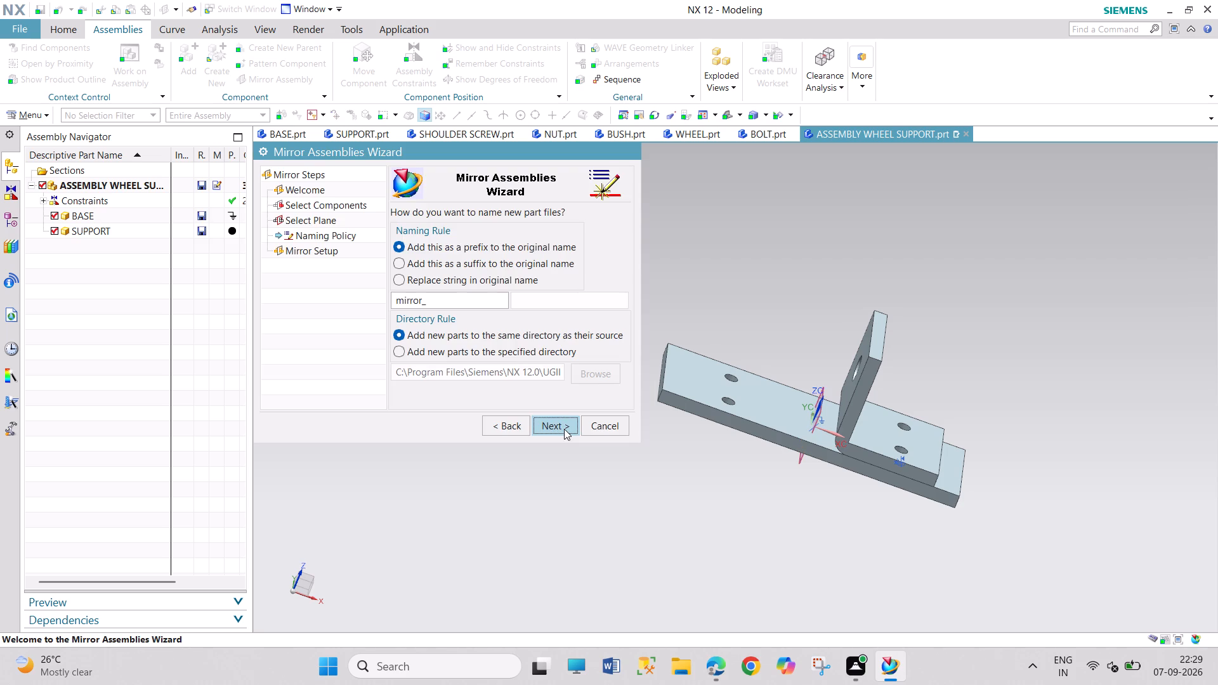
left_click(564, 429)
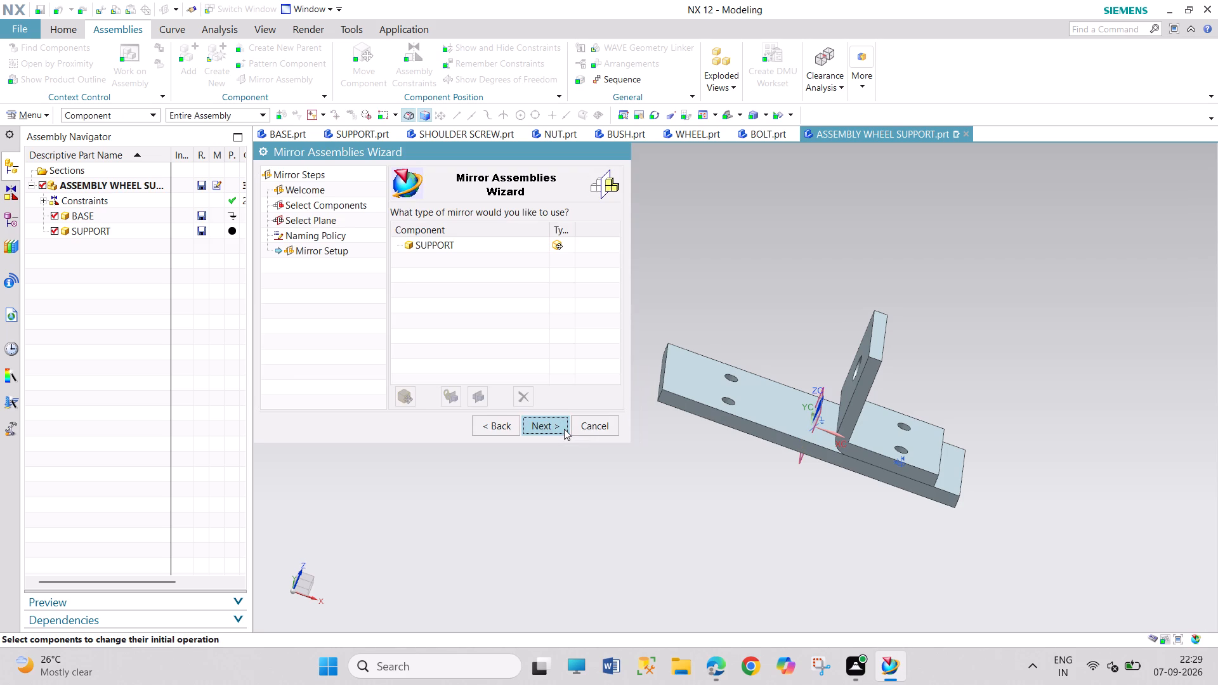
left_click(564, 429)
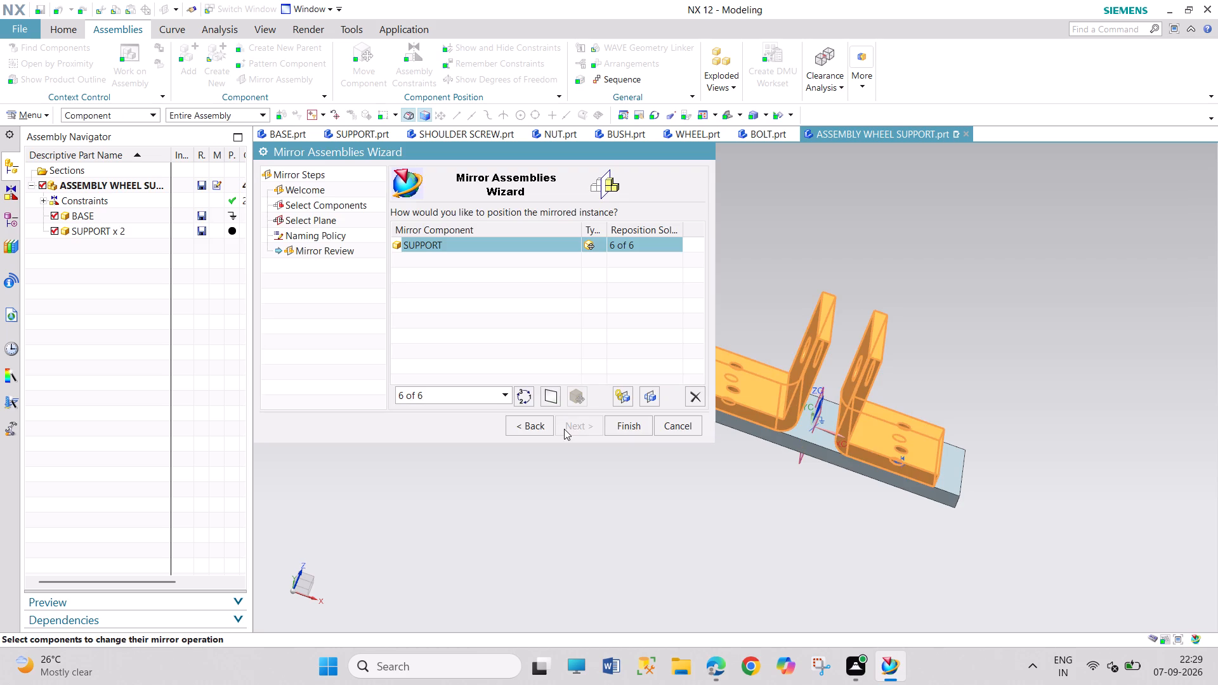
left_click(618, 424)
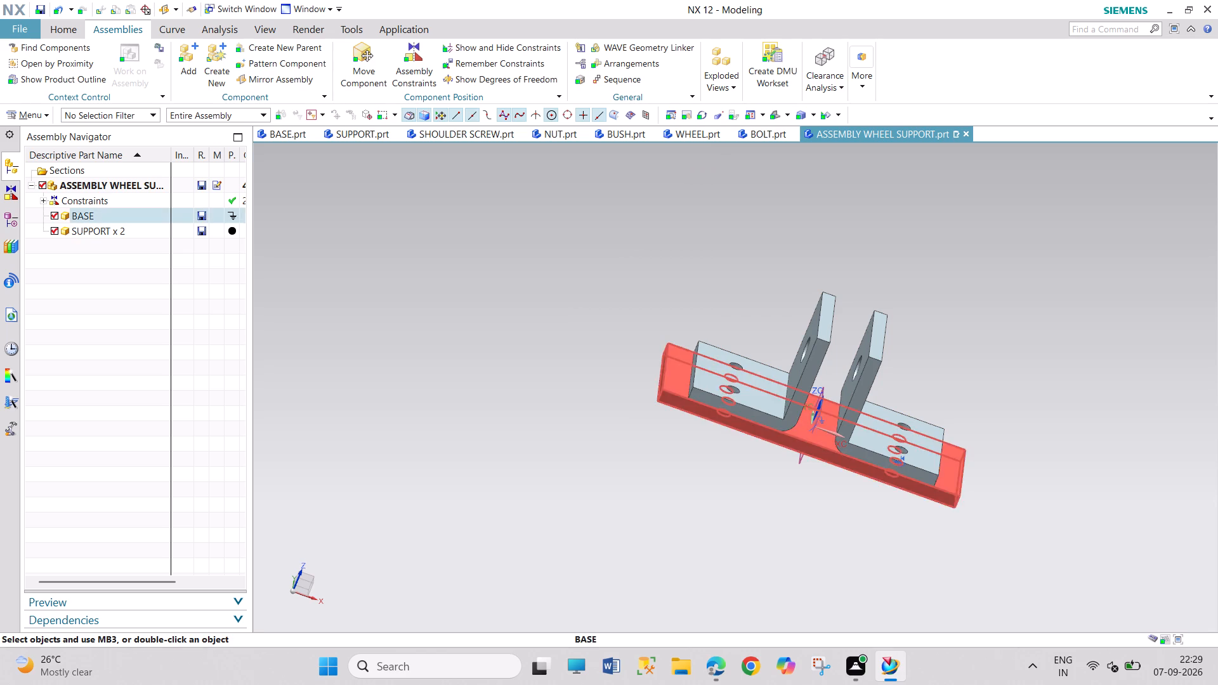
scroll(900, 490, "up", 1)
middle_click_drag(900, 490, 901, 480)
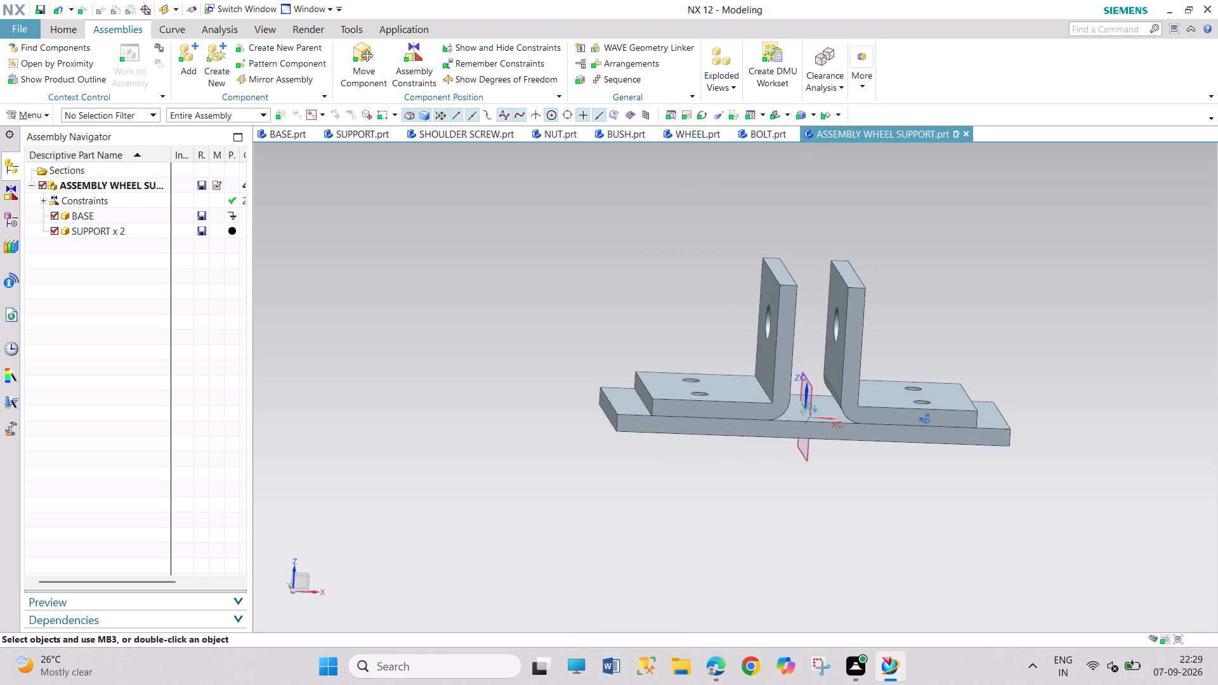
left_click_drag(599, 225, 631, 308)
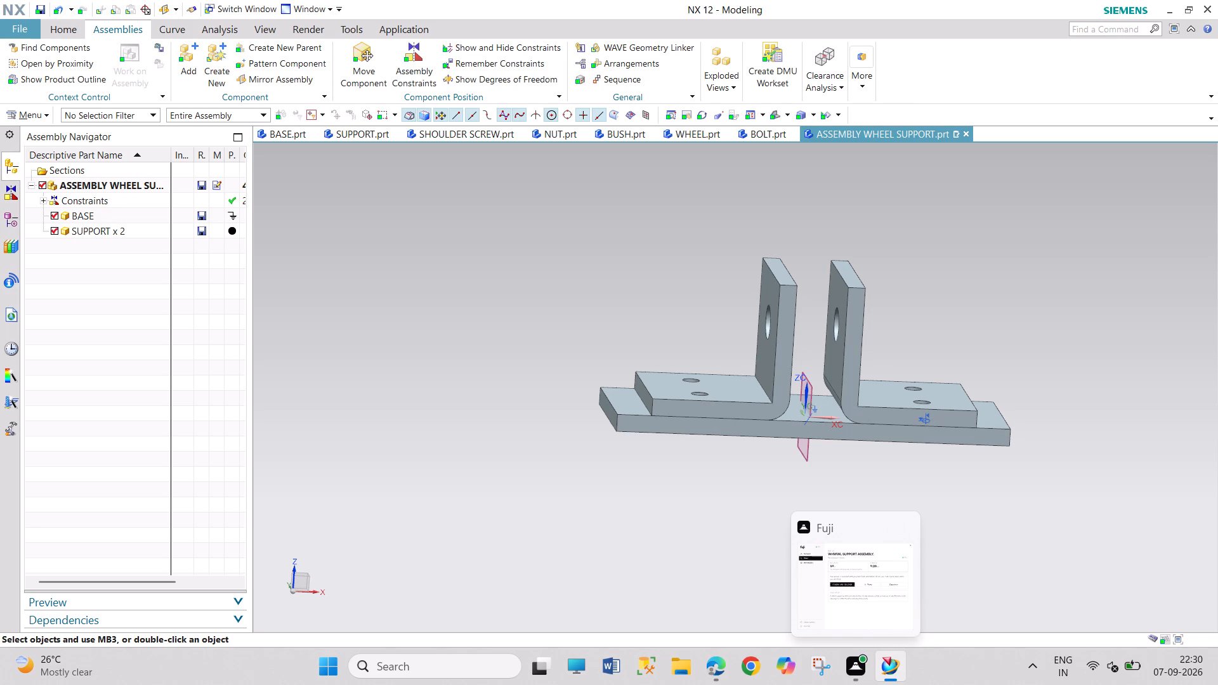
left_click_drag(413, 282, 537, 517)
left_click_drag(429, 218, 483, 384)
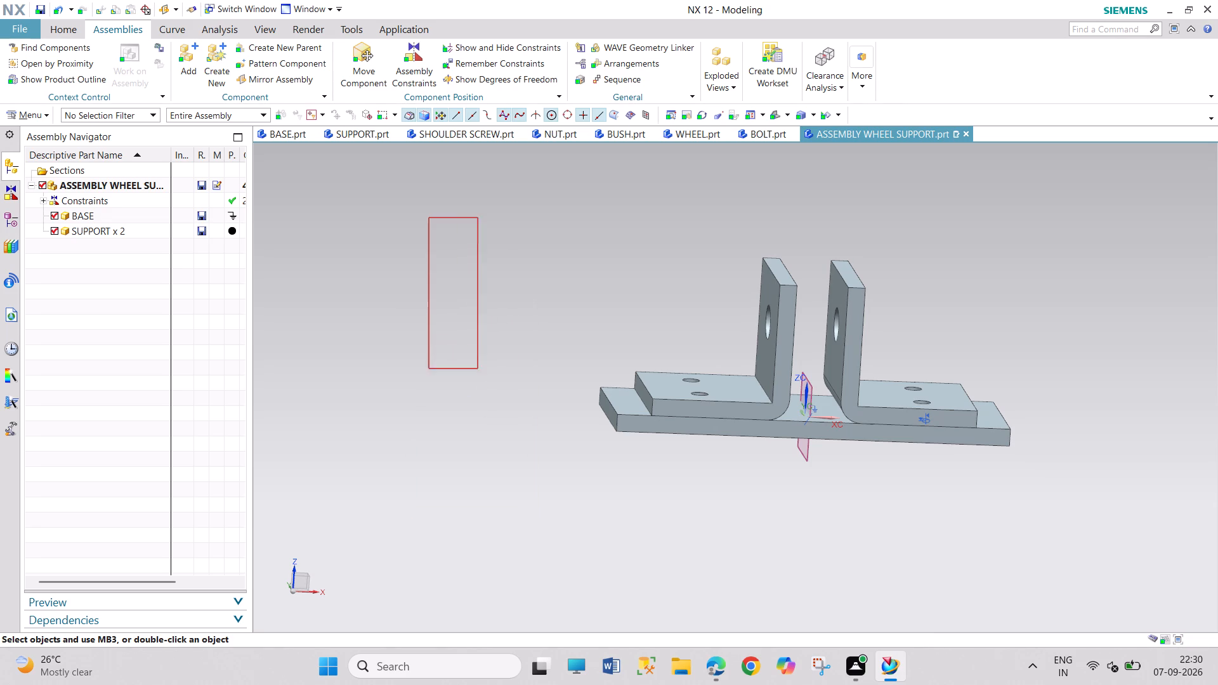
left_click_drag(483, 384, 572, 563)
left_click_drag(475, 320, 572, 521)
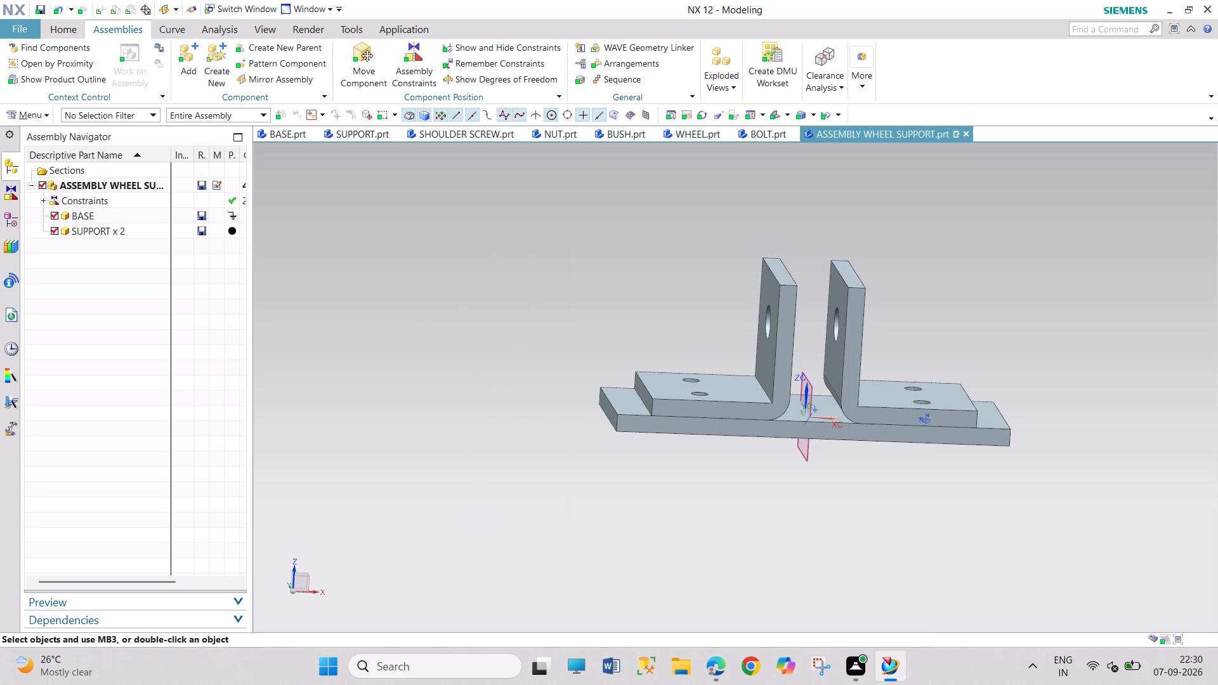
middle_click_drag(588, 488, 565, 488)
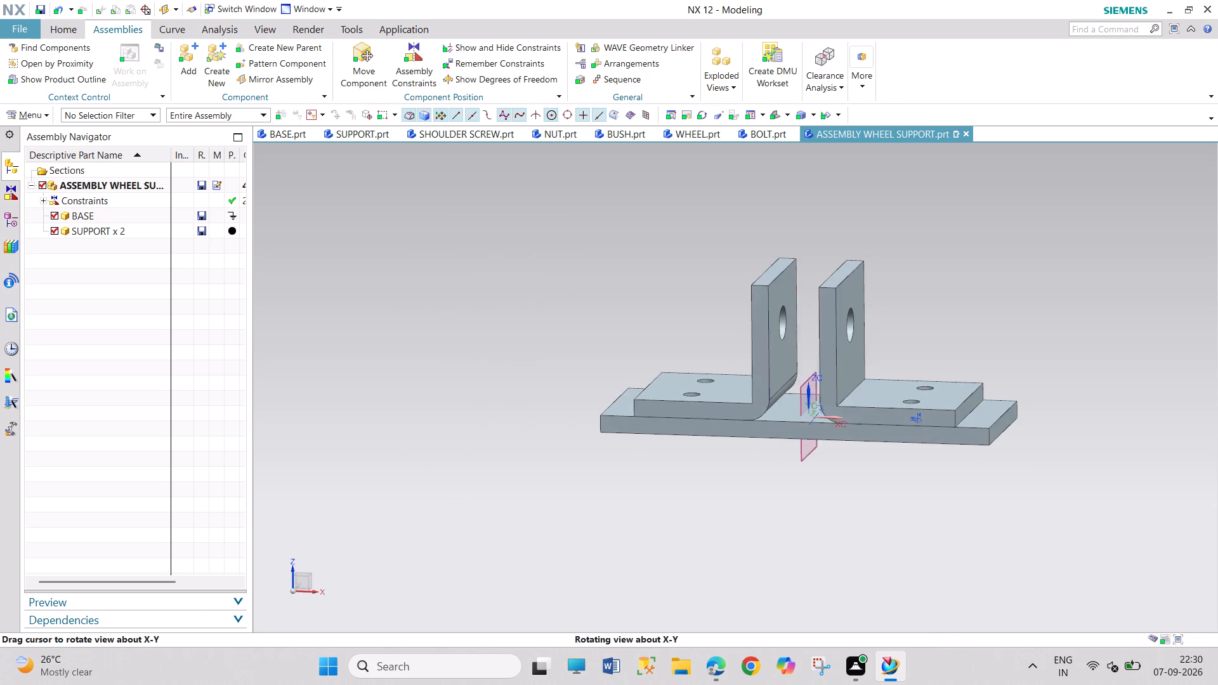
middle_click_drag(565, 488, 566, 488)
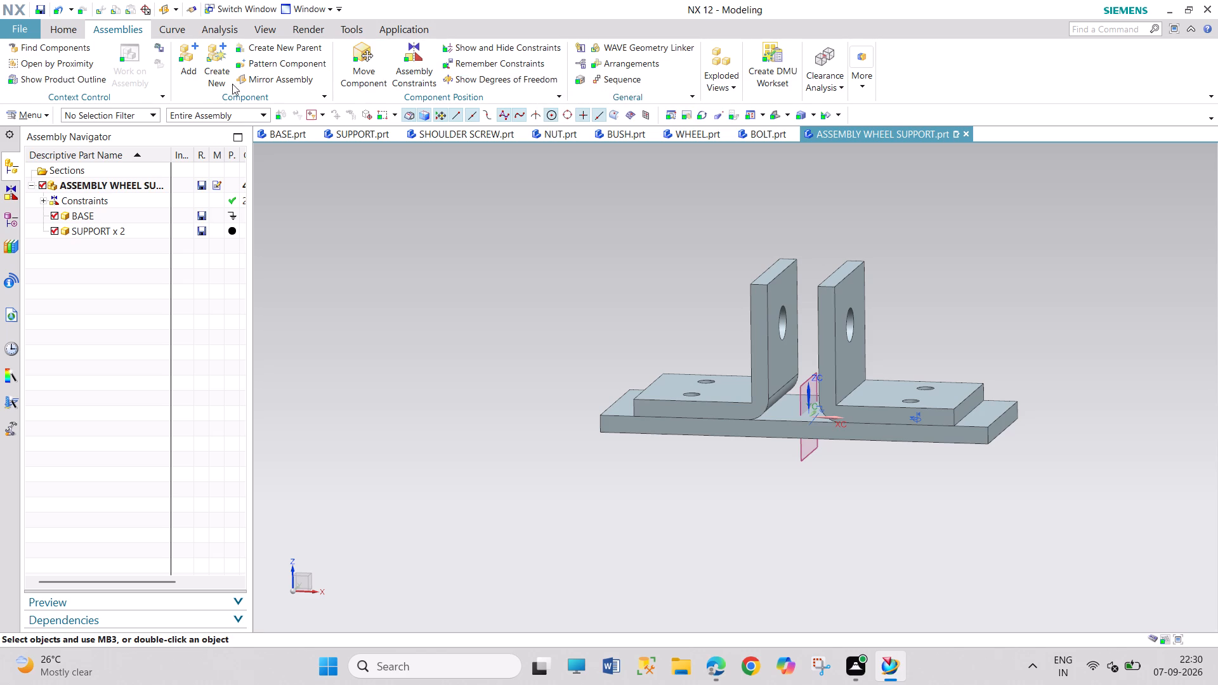
Add one BOLT component from the ASSEMBLY WHEEL SUPPORT folder, placed freely beside the supports at about X 9.1, Y 140.7, Z 6.5 mm.
left_click(188, 75)
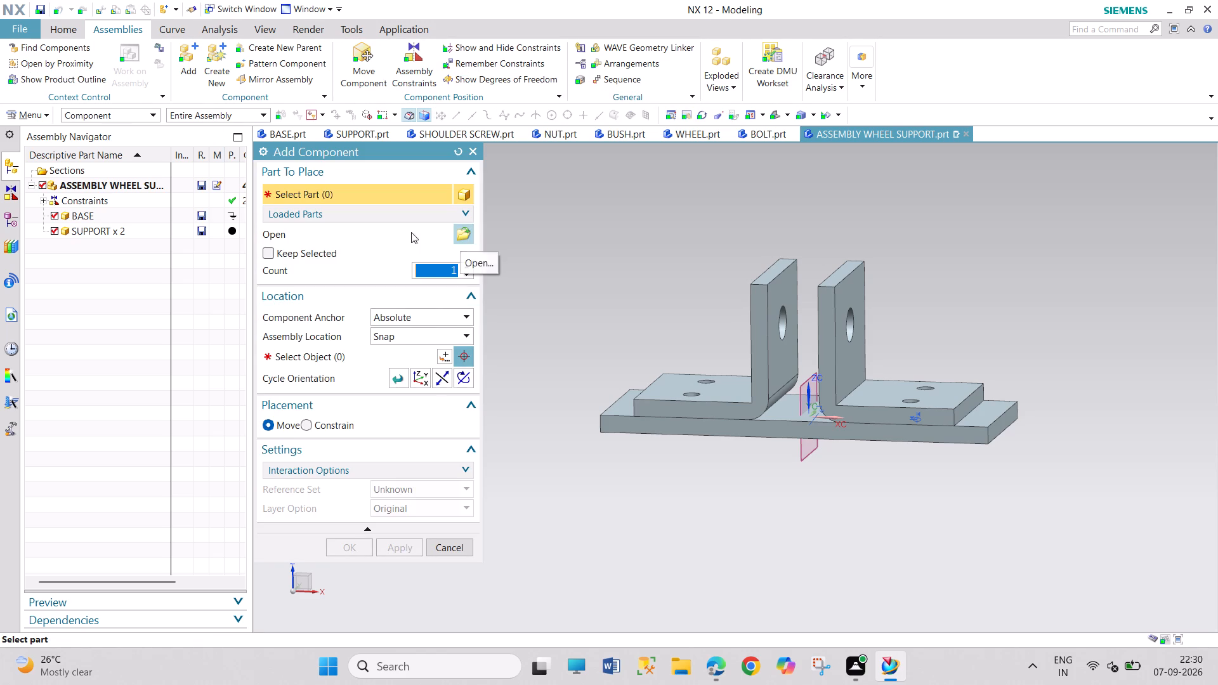
left_click(459, 197)
left_click(466, 231)
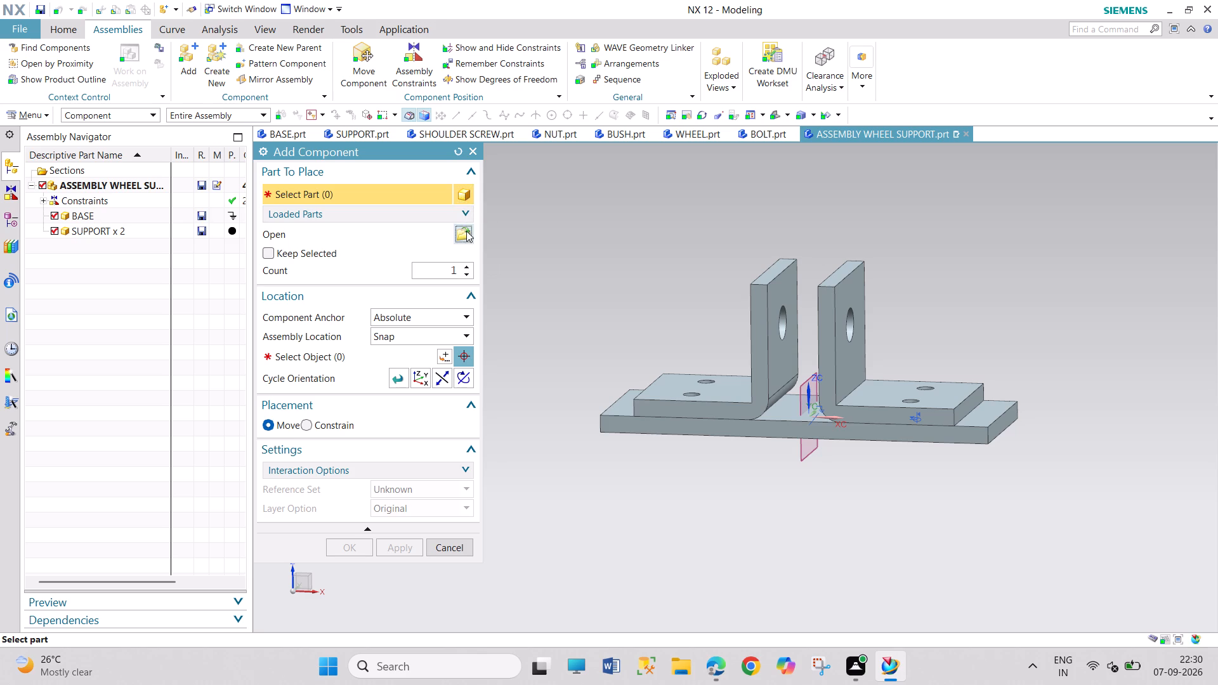
left_click(252, 228)
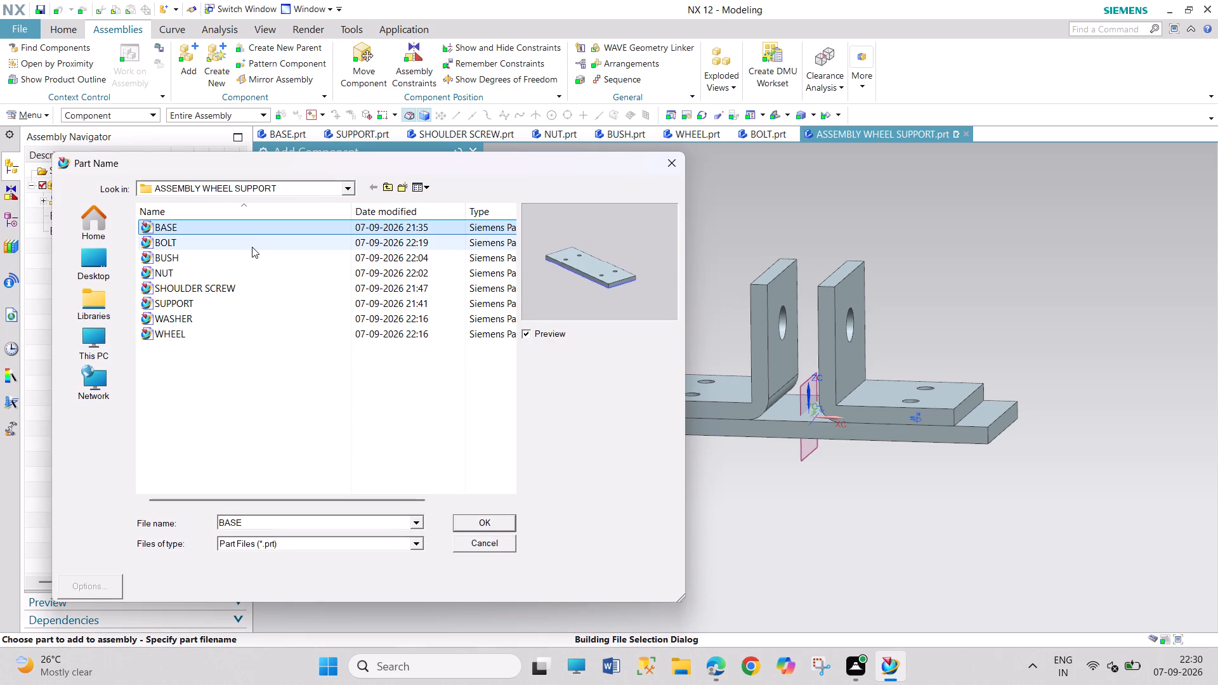
left_click(252, 247)
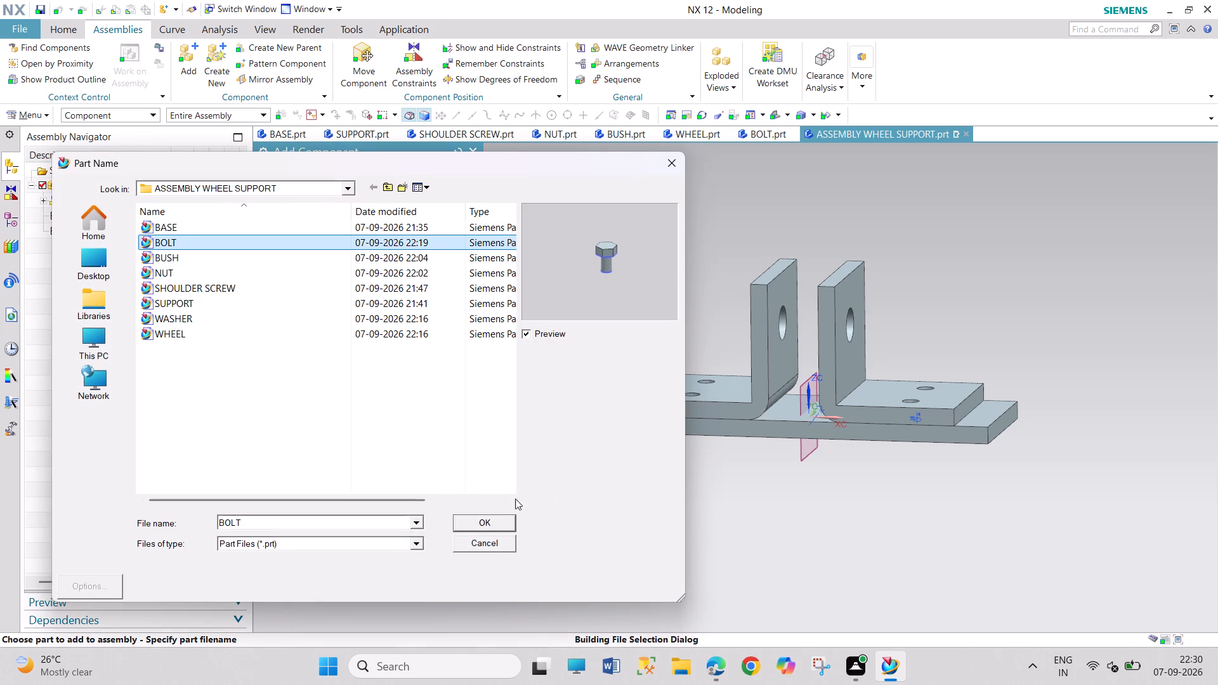
left_click(502, 521)
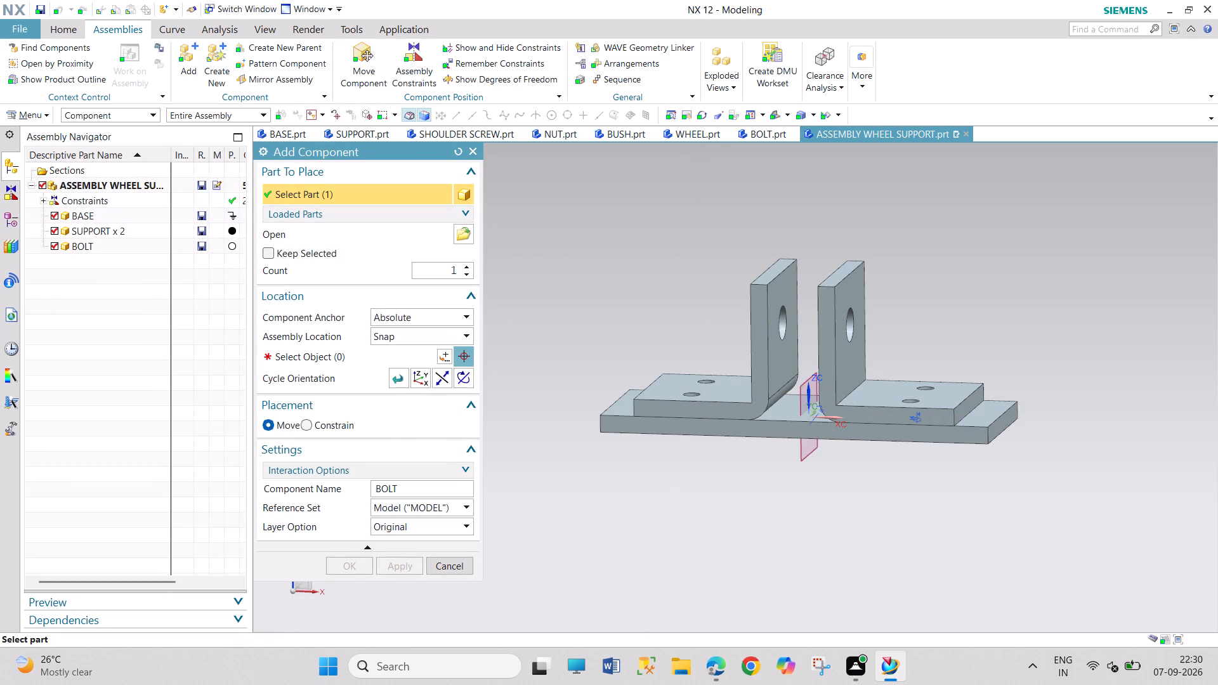
left_click(328, 358)
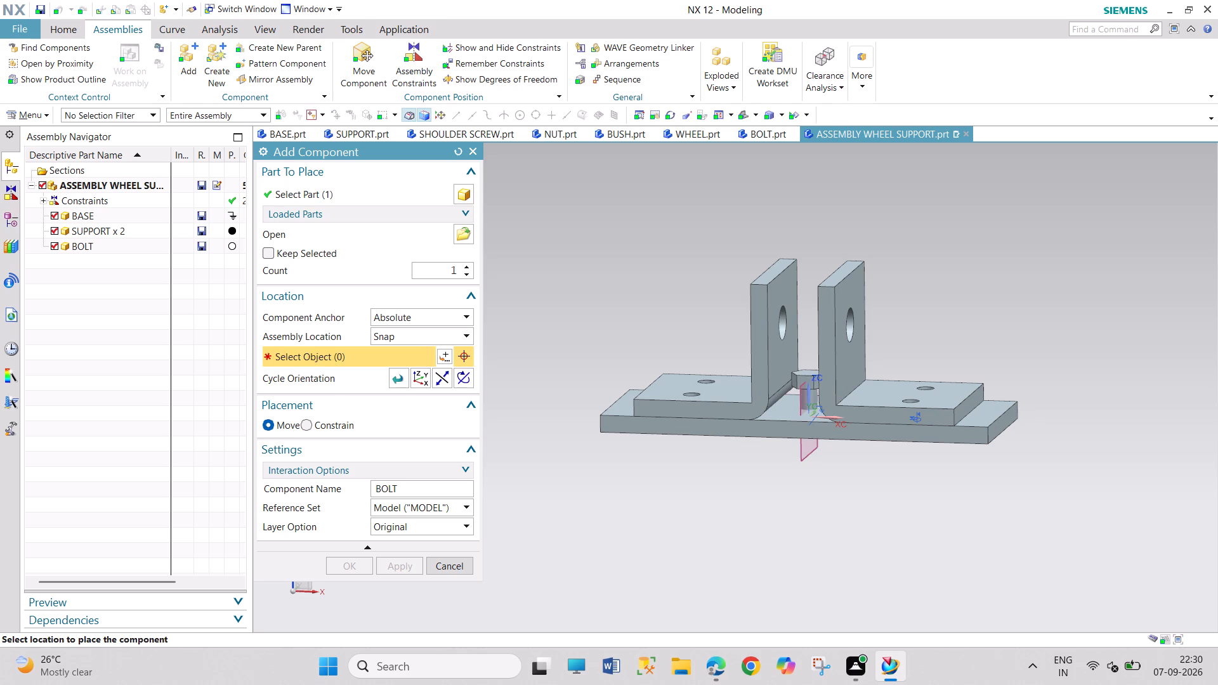
left_click(943, 328)
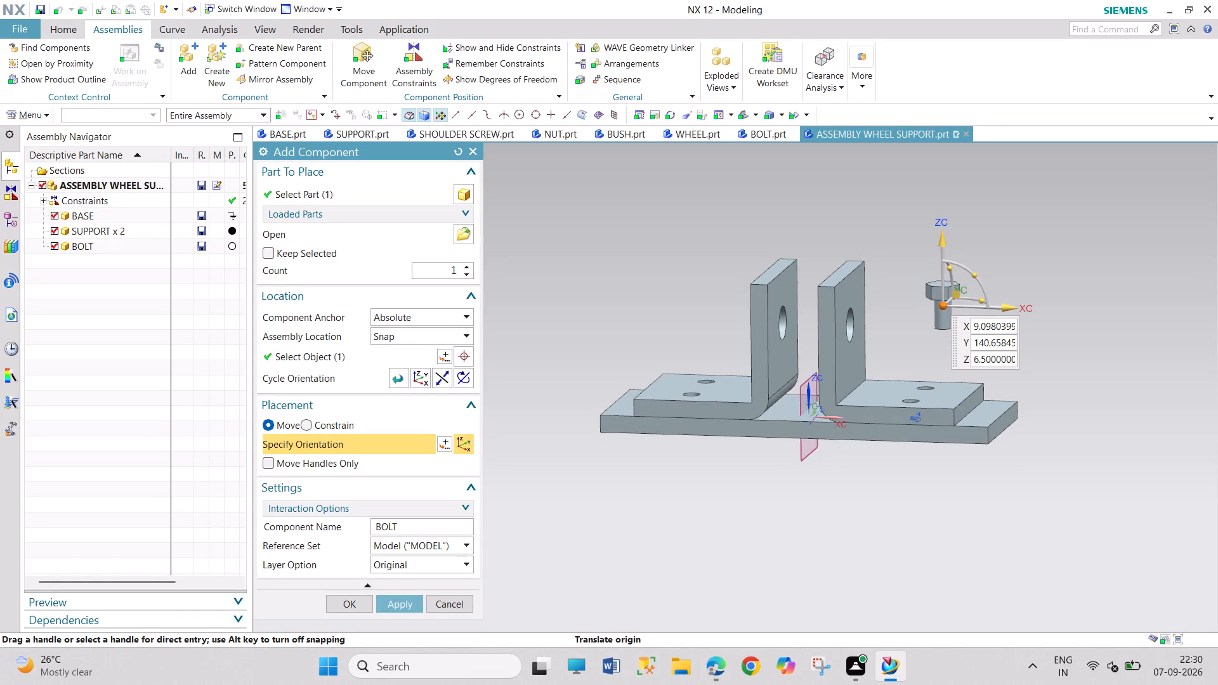
scroll(1035, 346, "up", 2)
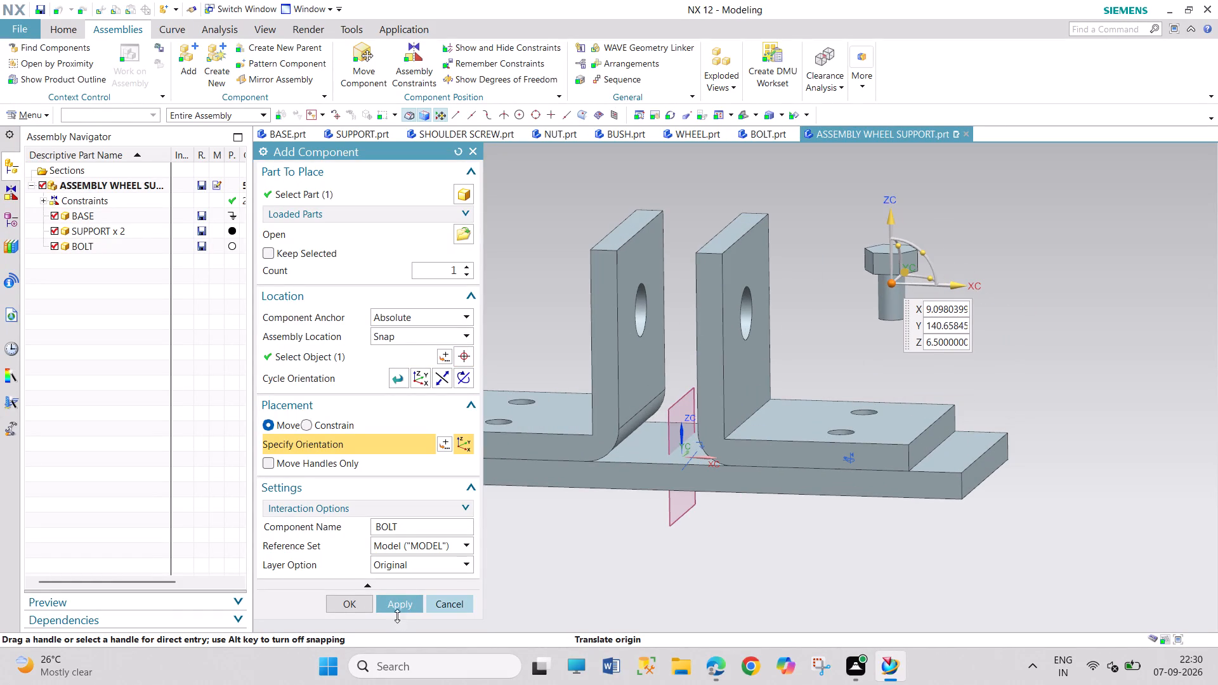
left_click(402, 608)
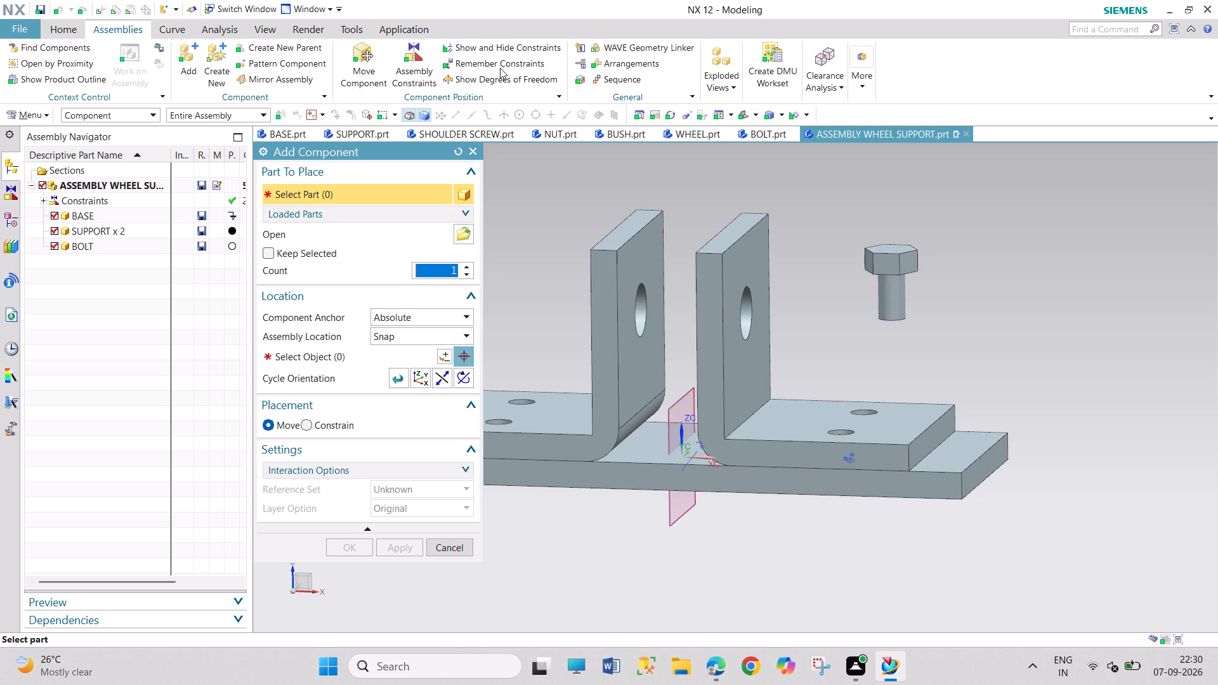
Align/Lock BOLT's circular edge under its head to the top edge of the front hole in the +XC side SUPPORT.
left_click(425, 75)
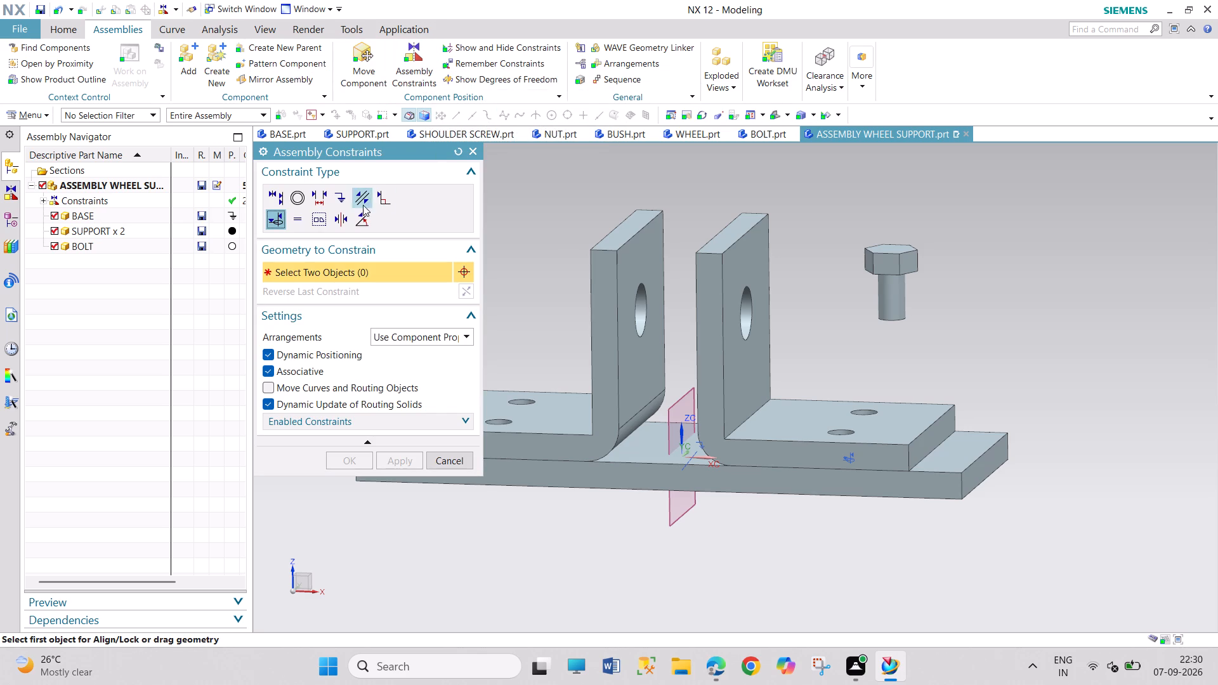
left_click(850, 433)
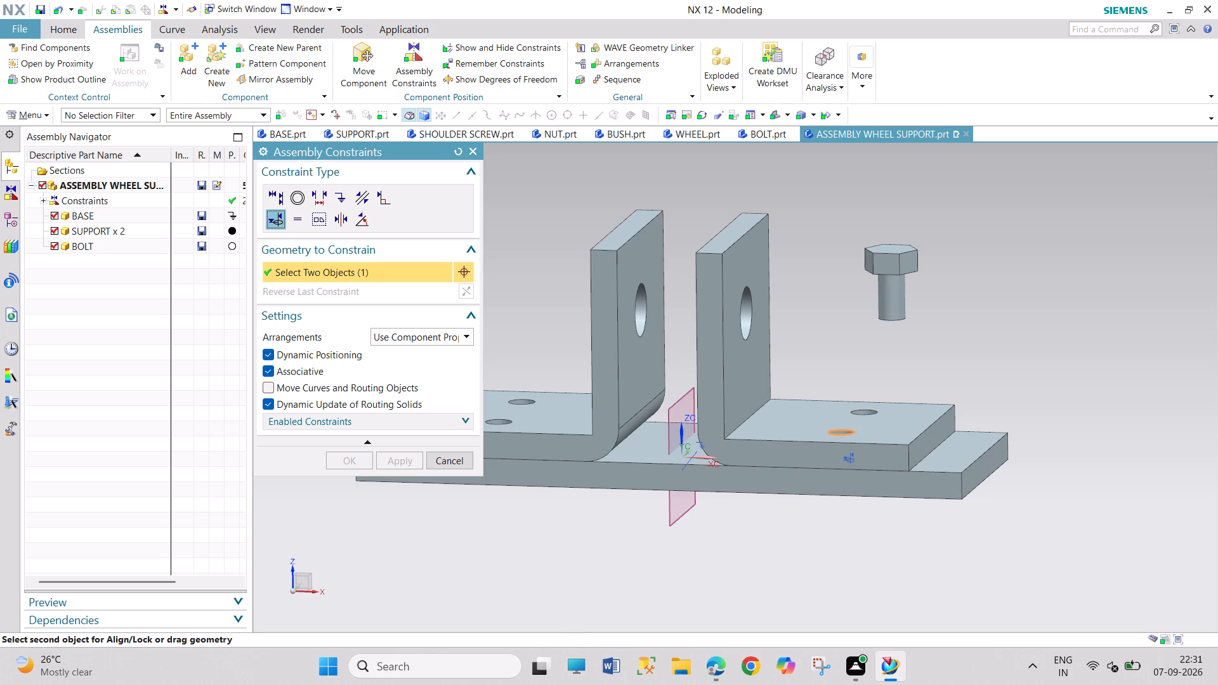
middle_click_drag(957, 332, 933, 312)
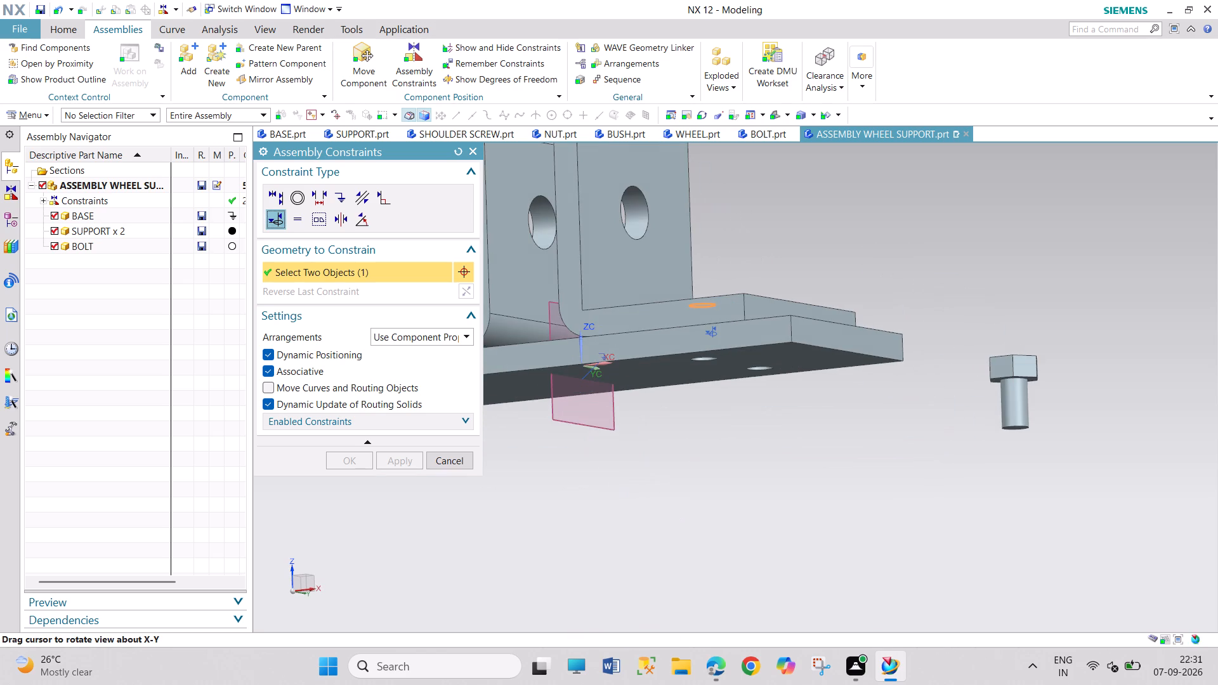
left_click(1029, 381)
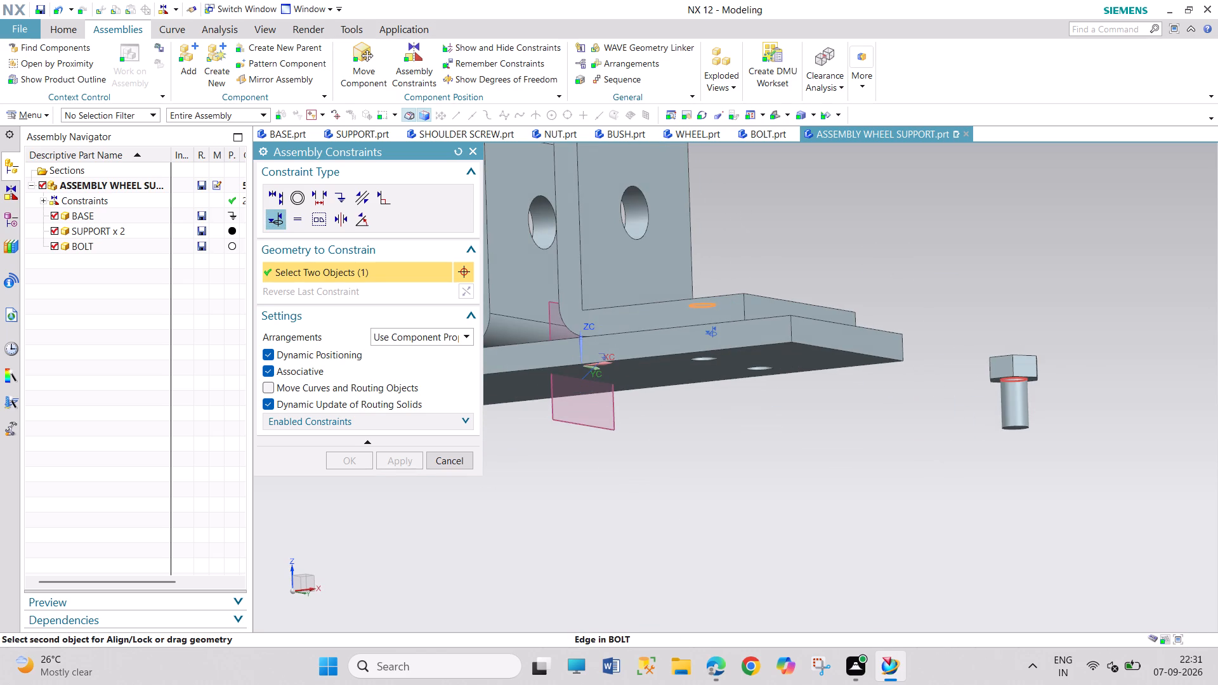
left_click(353, 467)
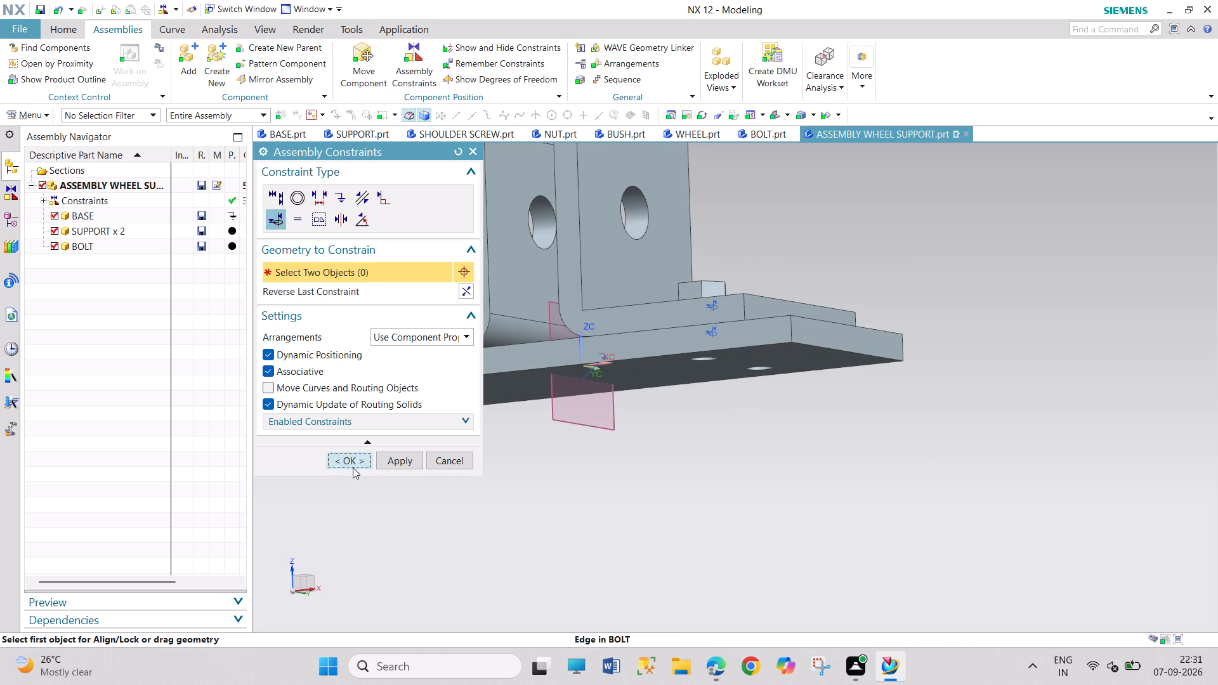
Show the degrees of freedom of BOLT to check how it is constrained.
middle_click_drag(565, 467, 593, 493)
right_click(738, 329)
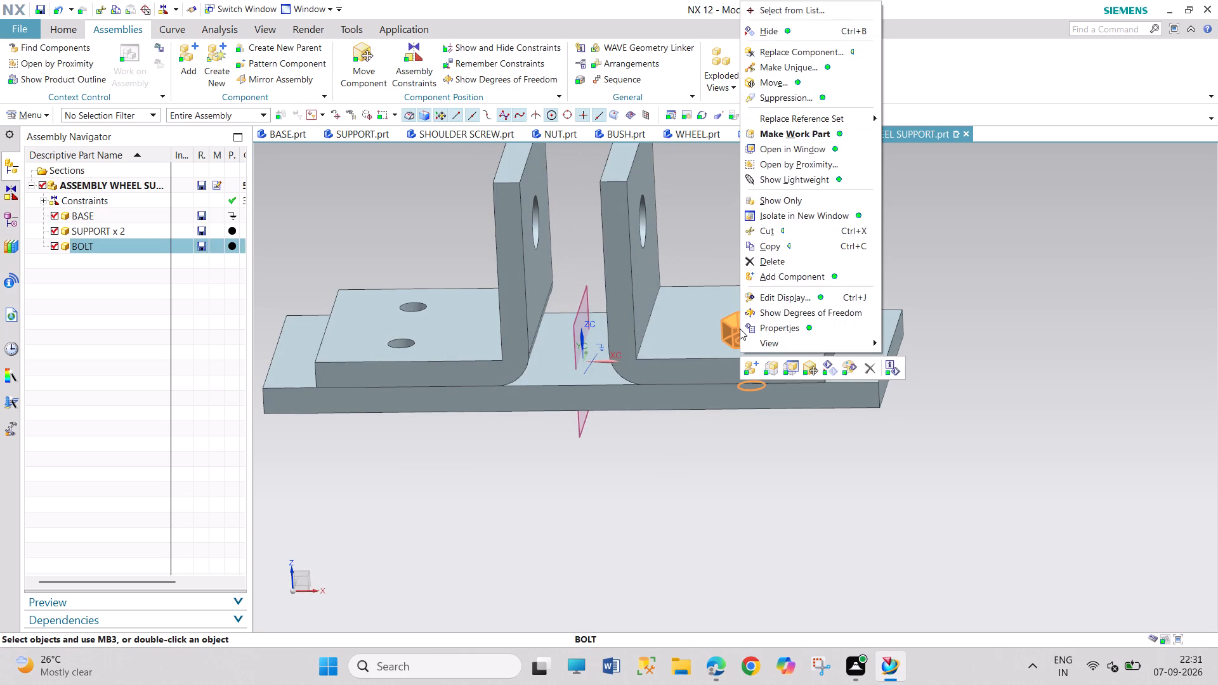
left_click(766, 310)
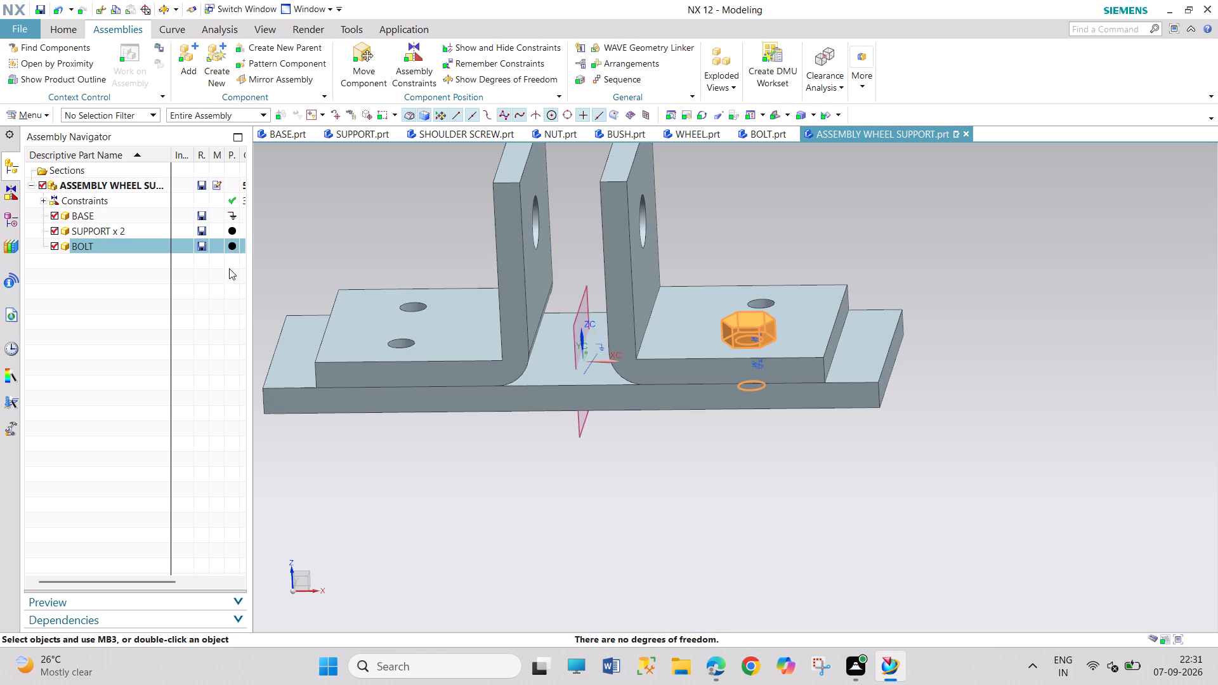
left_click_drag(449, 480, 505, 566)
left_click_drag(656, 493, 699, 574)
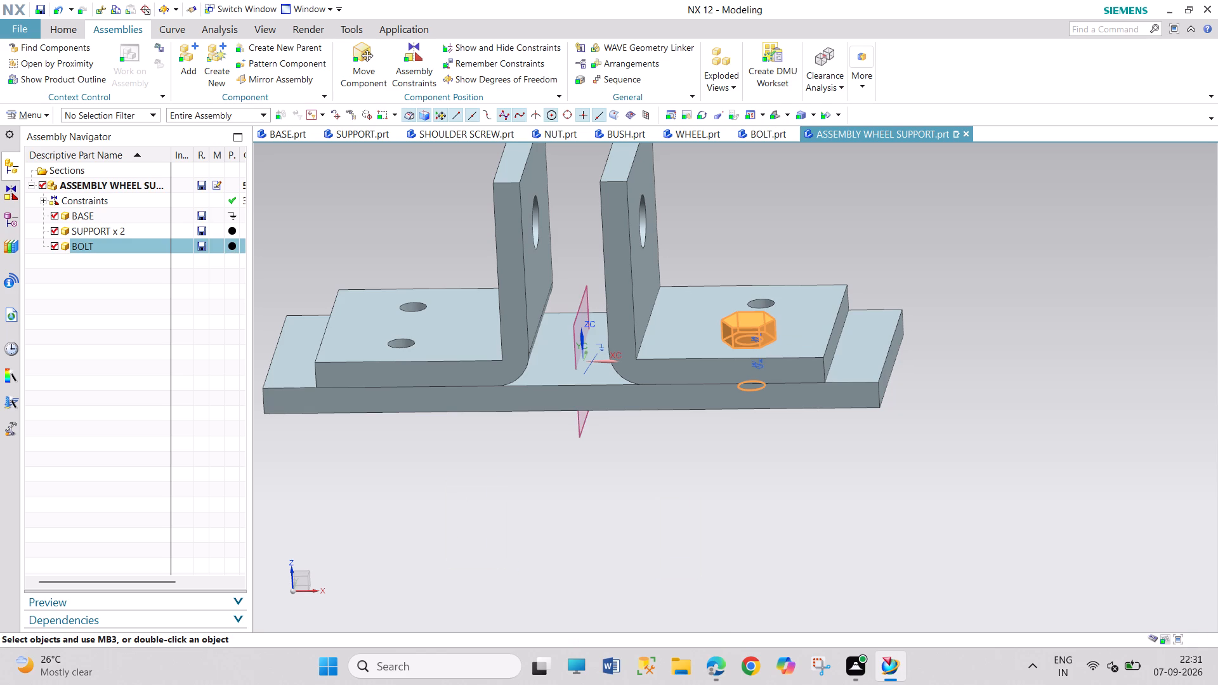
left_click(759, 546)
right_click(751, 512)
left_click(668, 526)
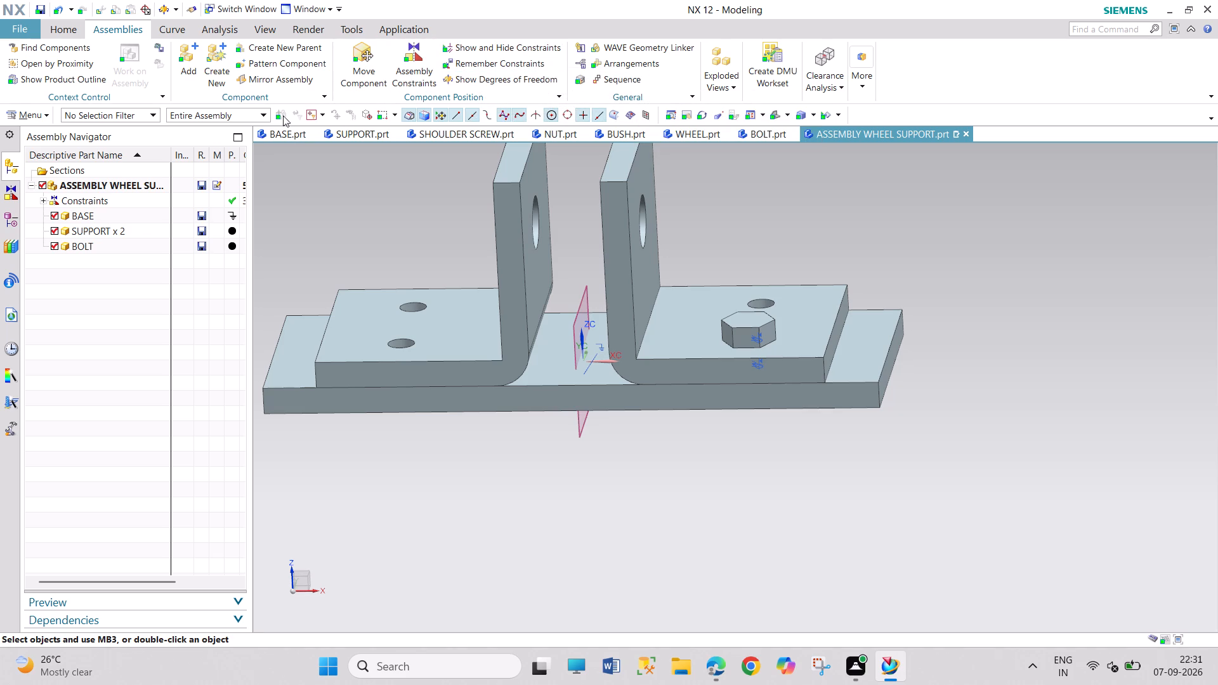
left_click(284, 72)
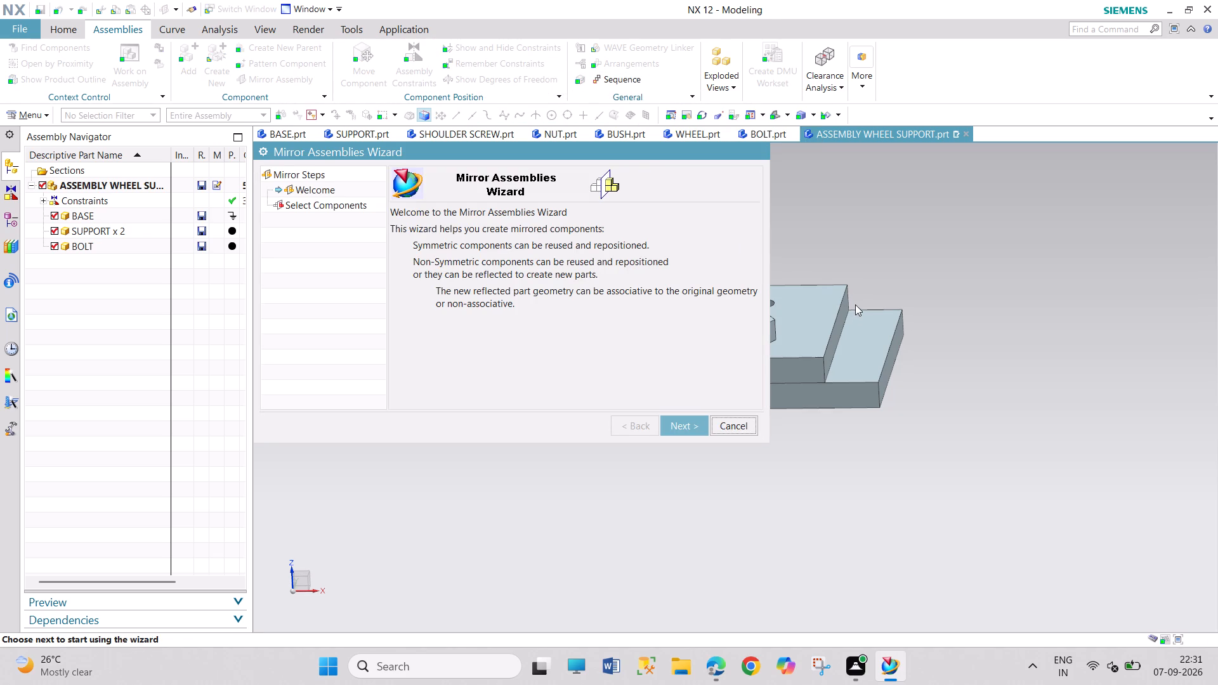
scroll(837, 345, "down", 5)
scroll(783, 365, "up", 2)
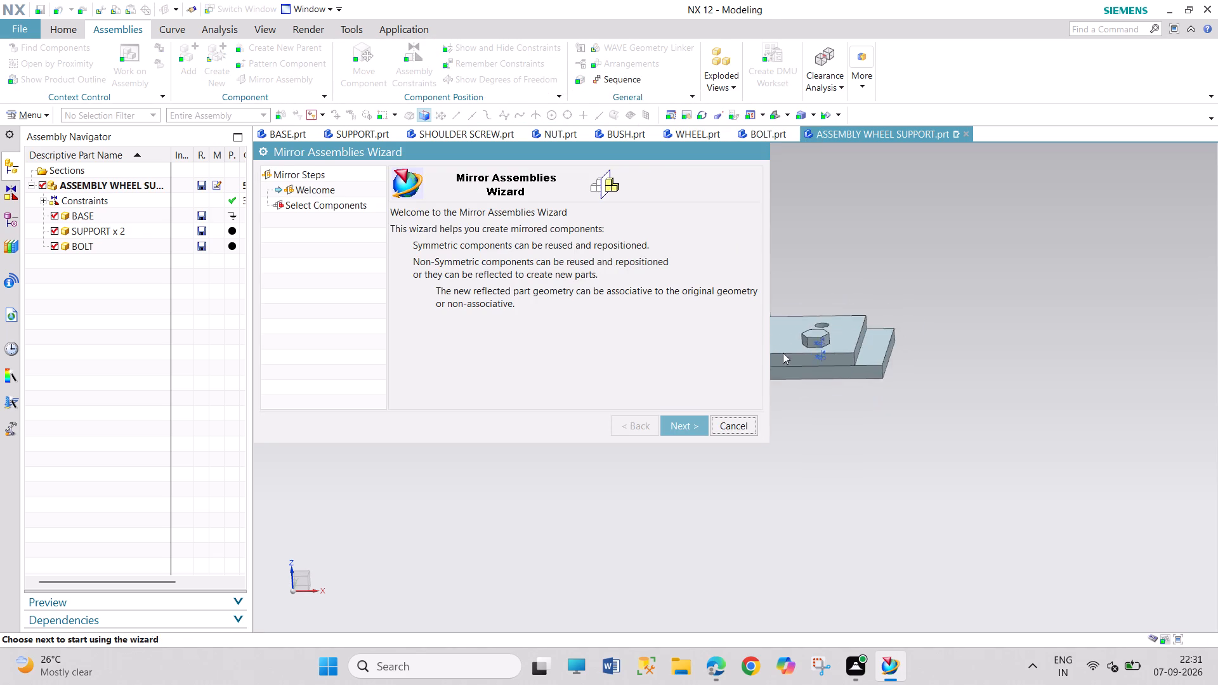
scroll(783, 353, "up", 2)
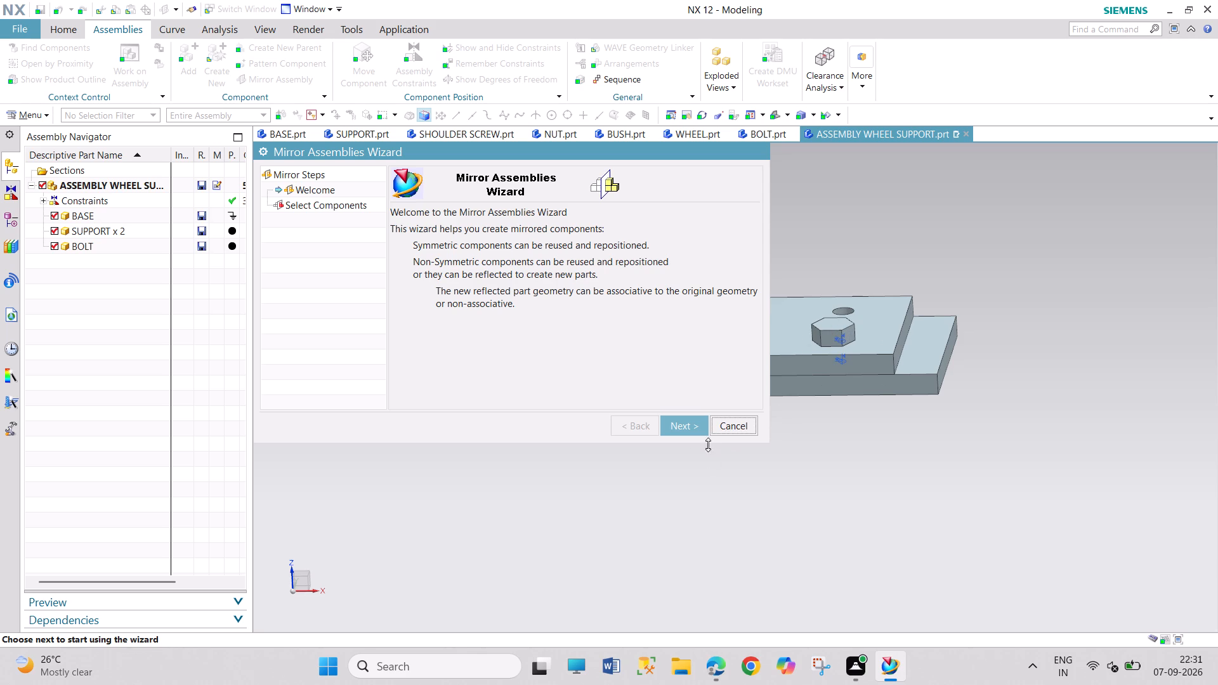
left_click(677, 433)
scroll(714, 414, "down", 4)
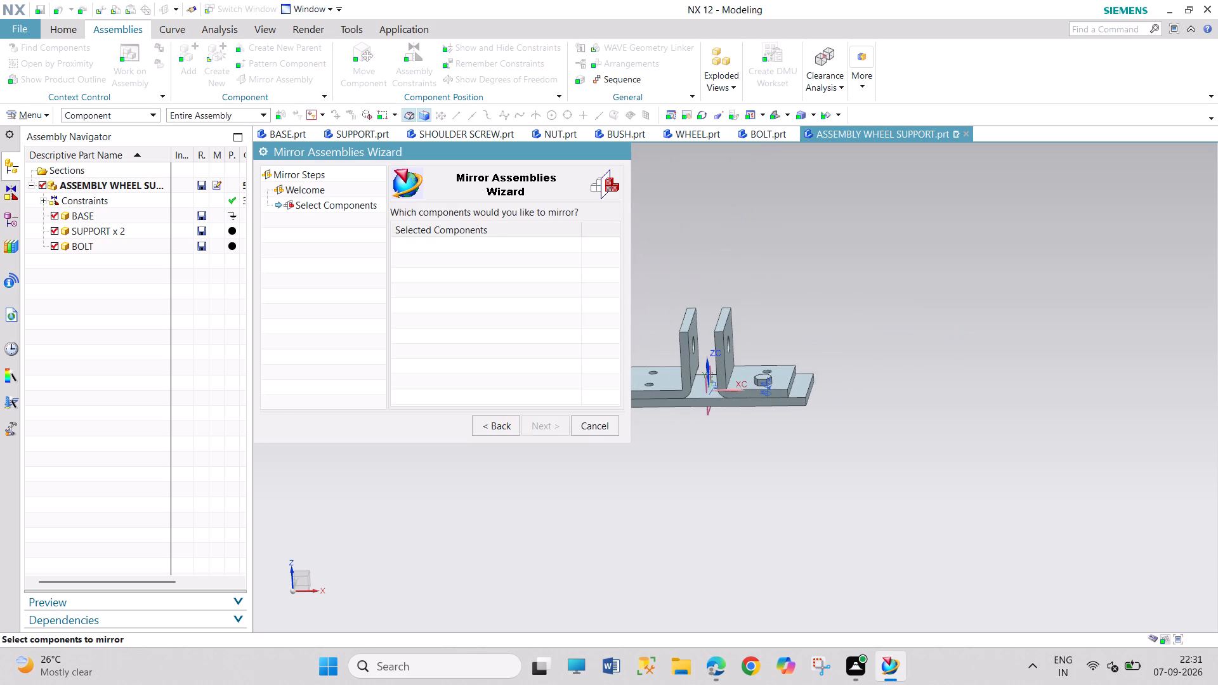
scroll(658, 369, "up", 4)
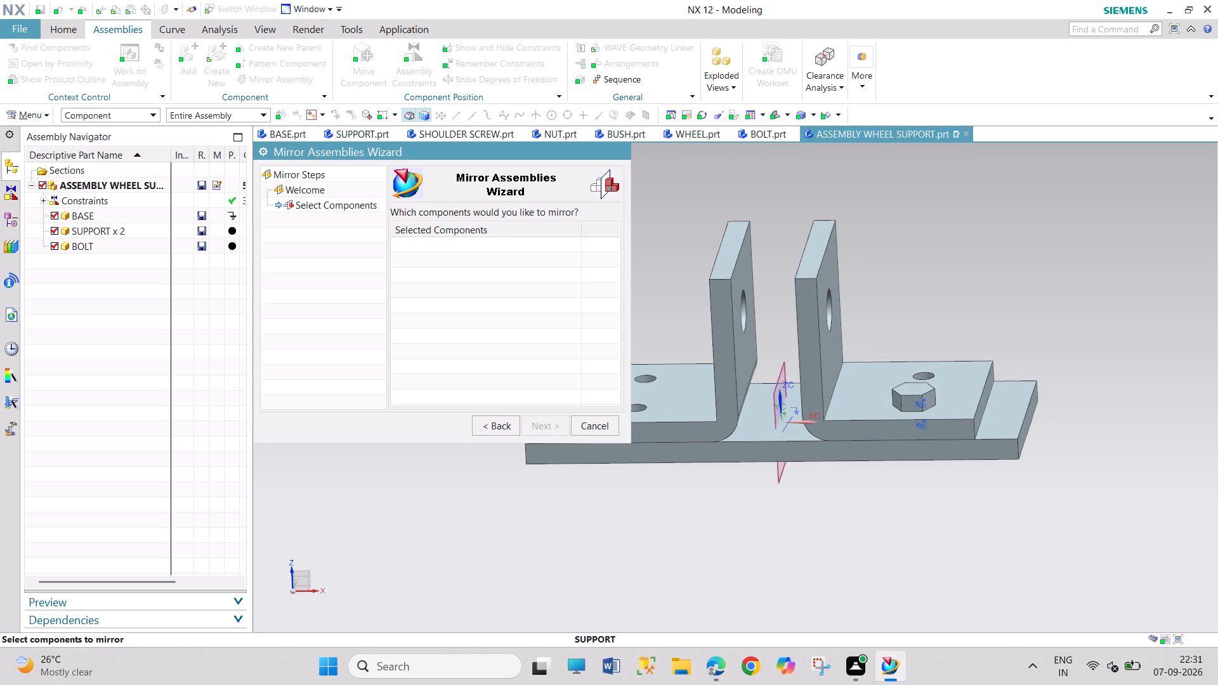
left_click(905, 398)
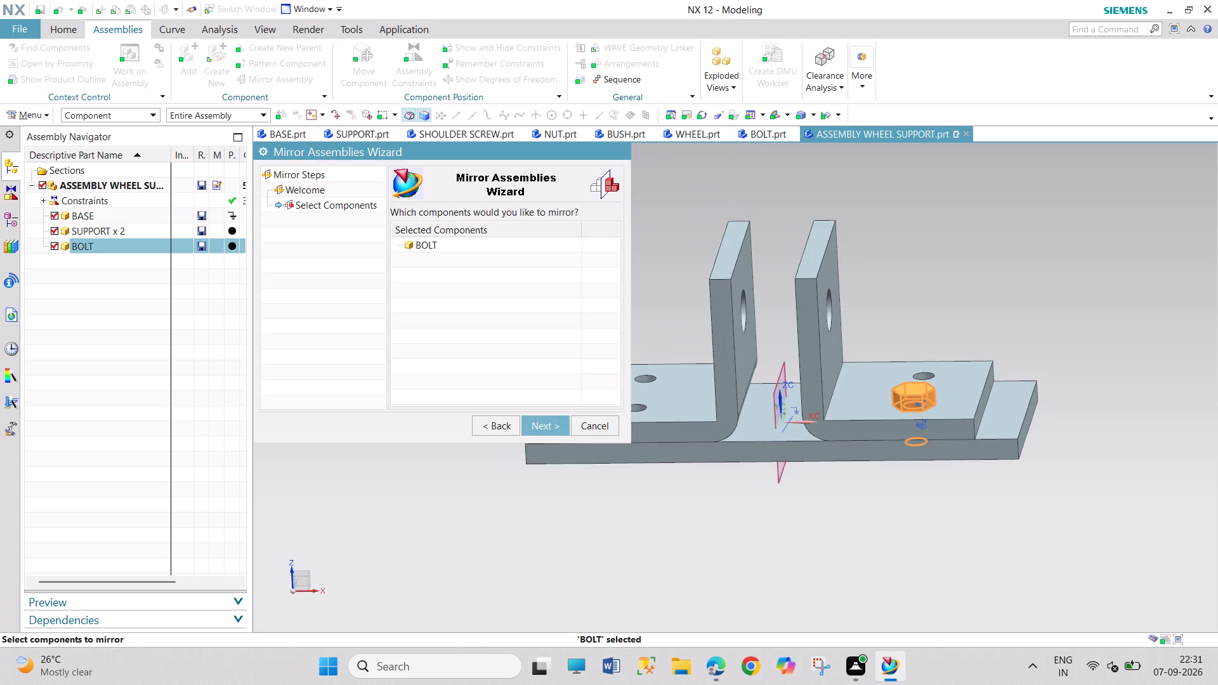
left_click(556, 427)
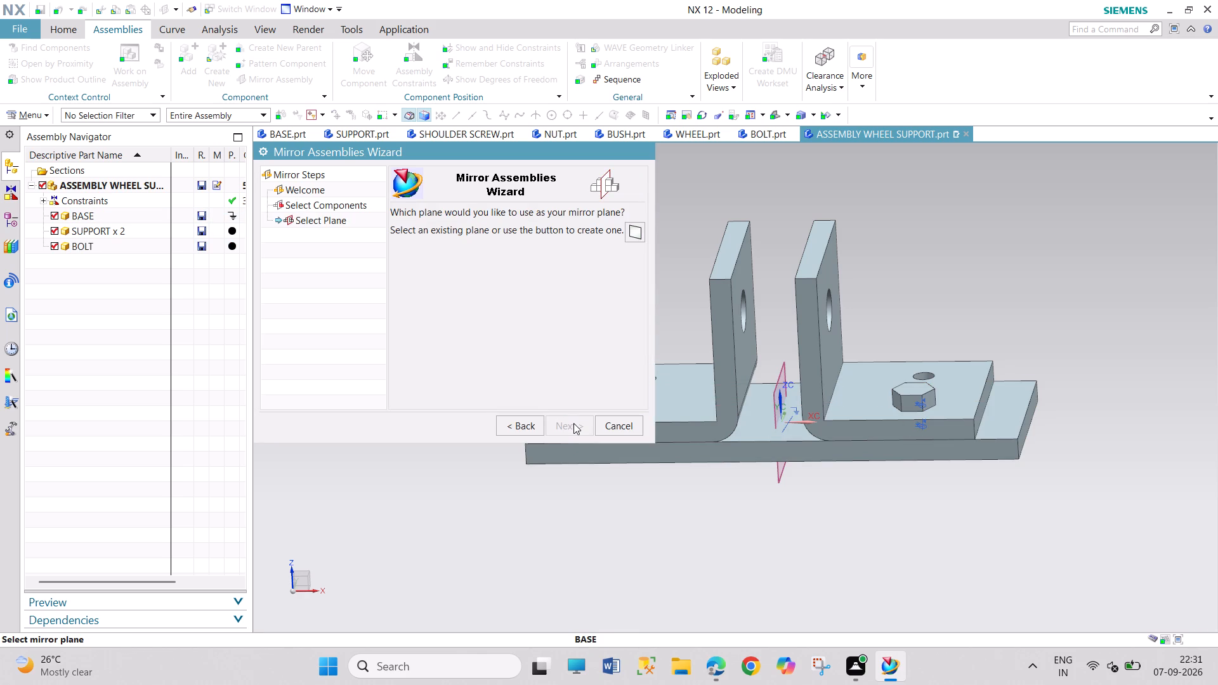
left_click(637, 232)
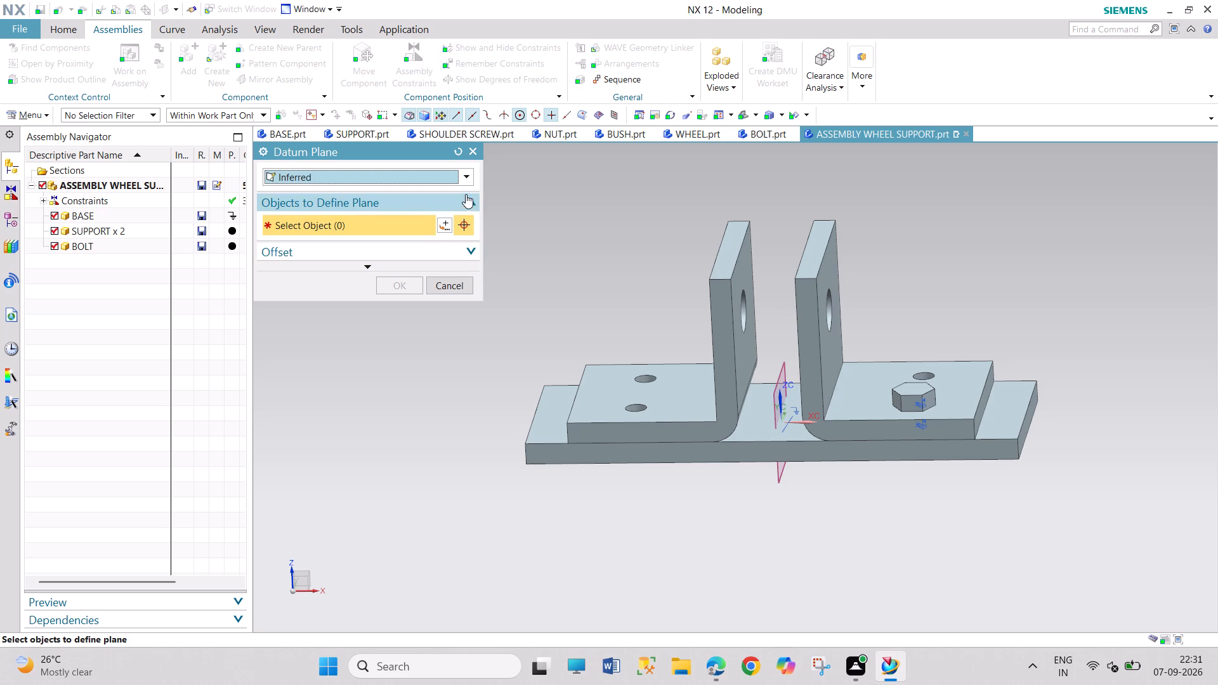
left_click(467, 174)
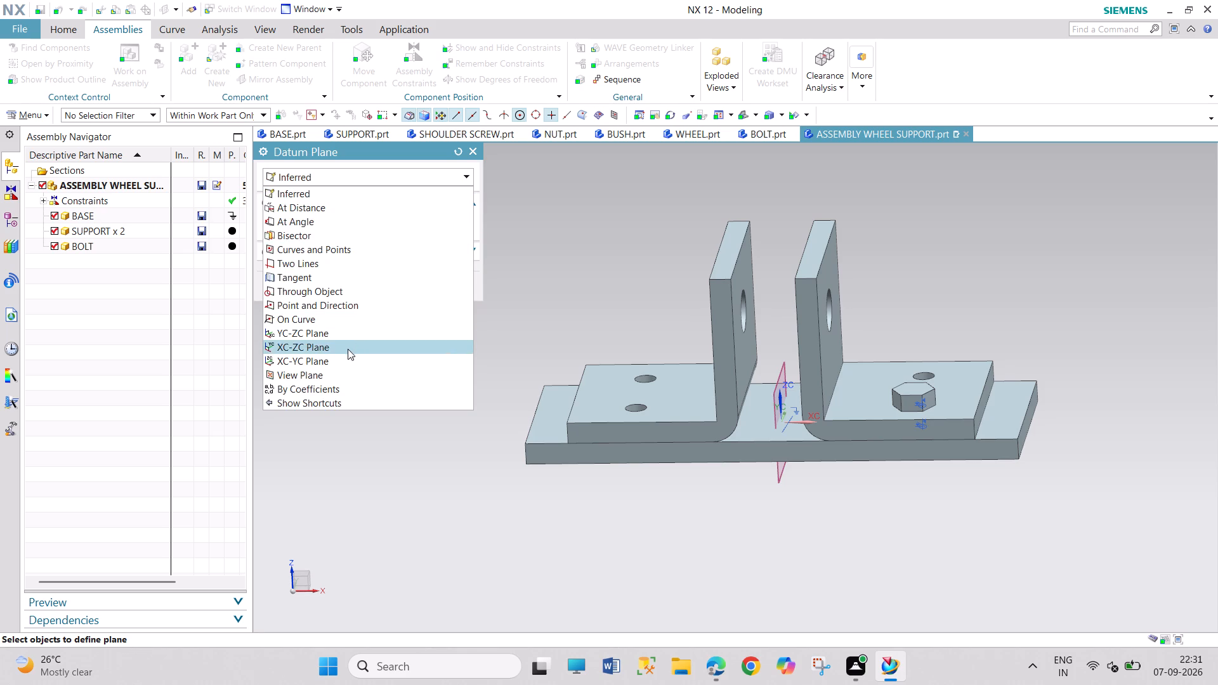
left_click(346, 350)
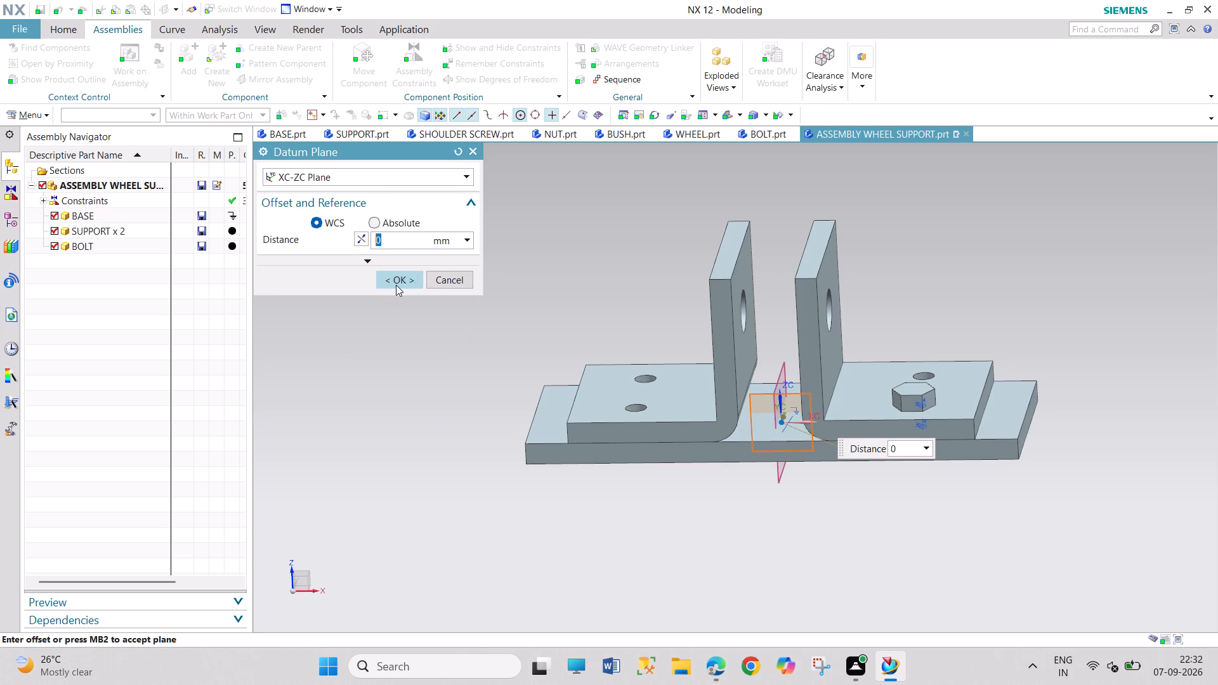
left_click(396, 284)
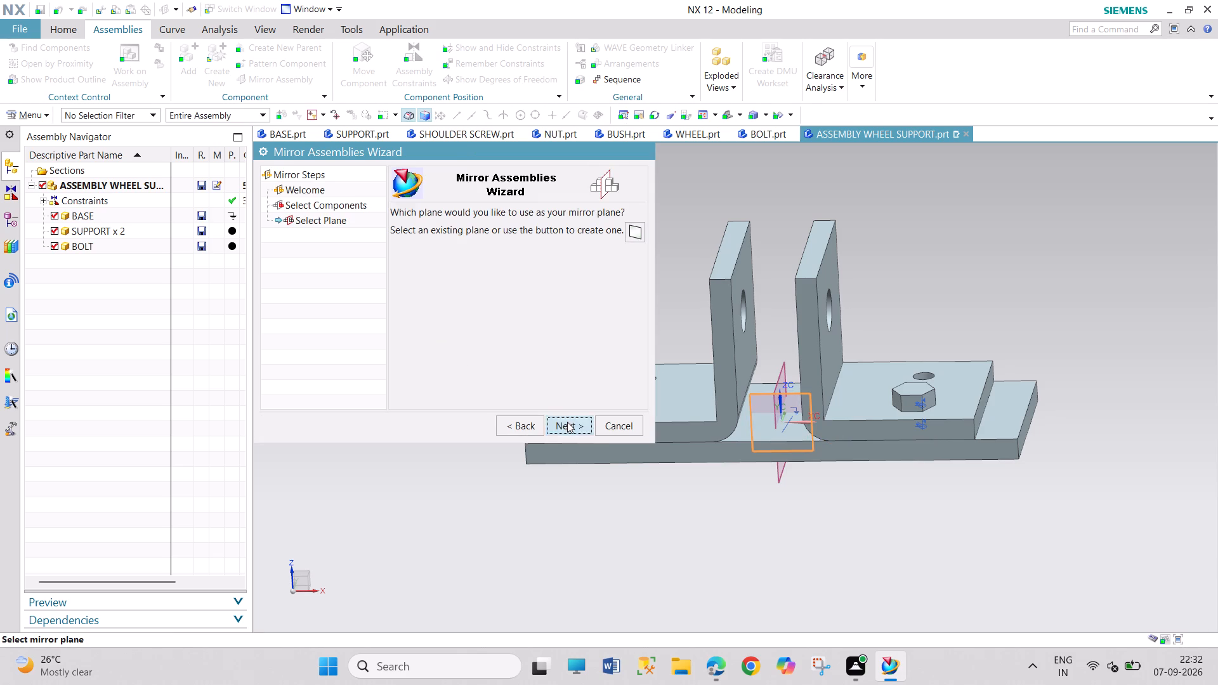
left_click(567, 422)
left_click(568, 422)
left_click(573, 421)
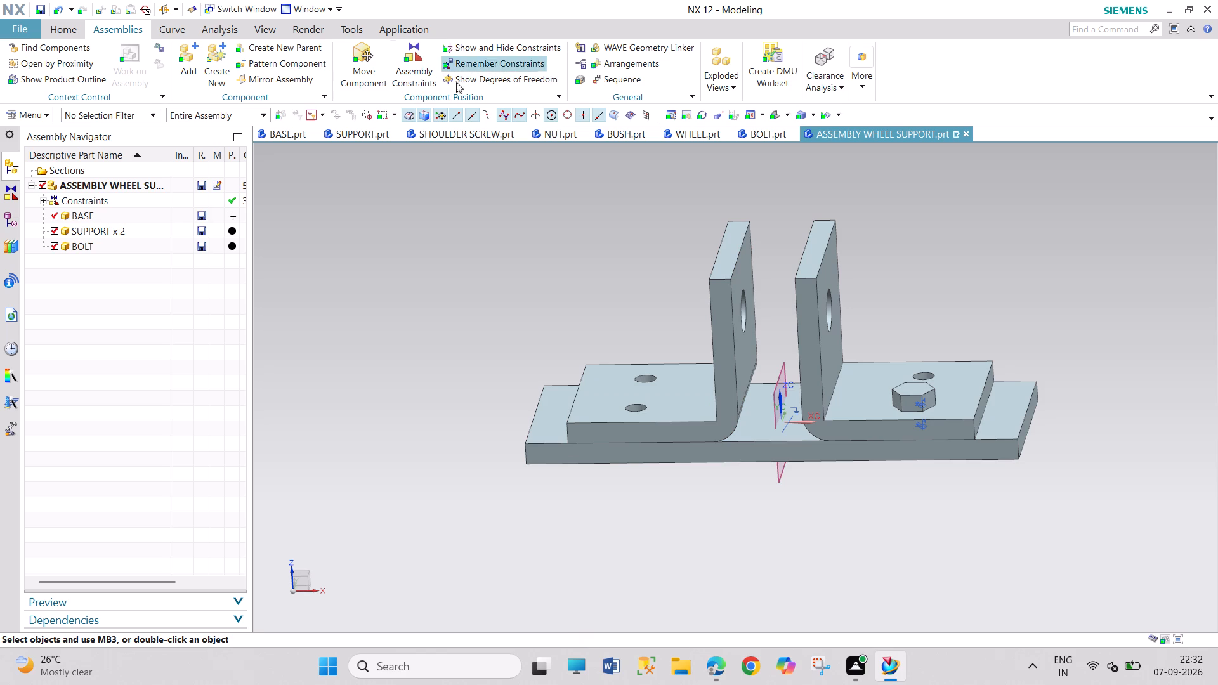
Mirror BOLT about a new XC-ZC datum plane, using the mirror_ prefix naming rule and reposition solution 6 of 6.
left_click(291, 82)
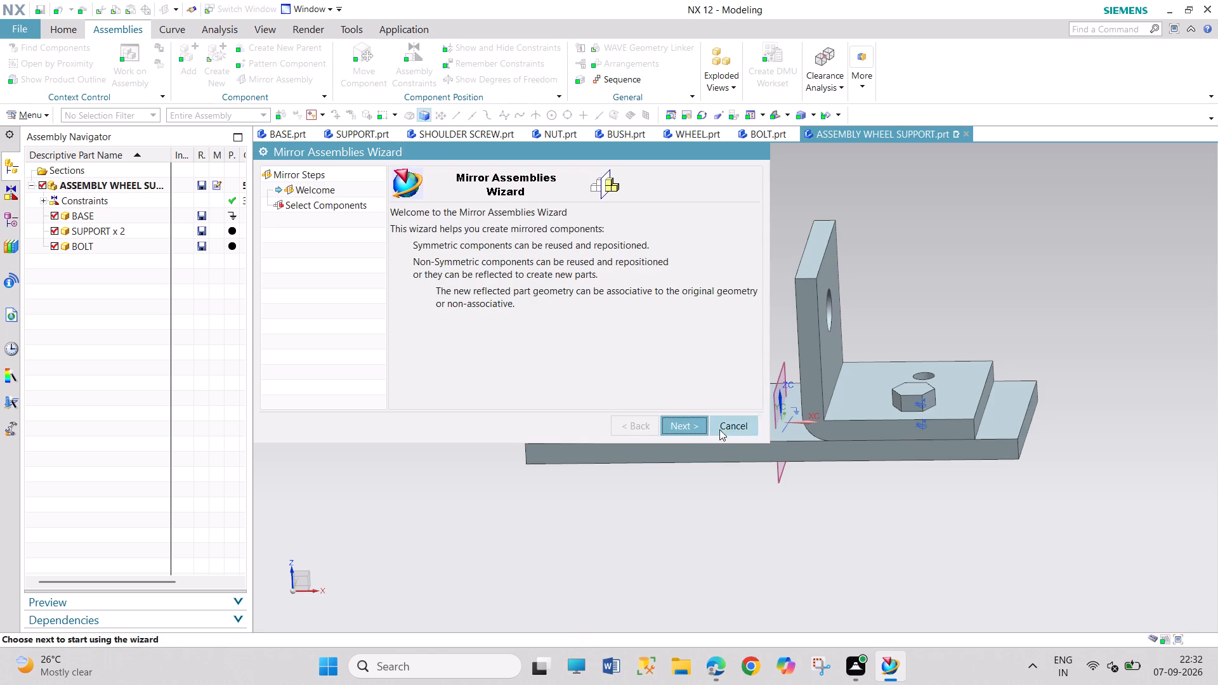
left_click(680, 433)
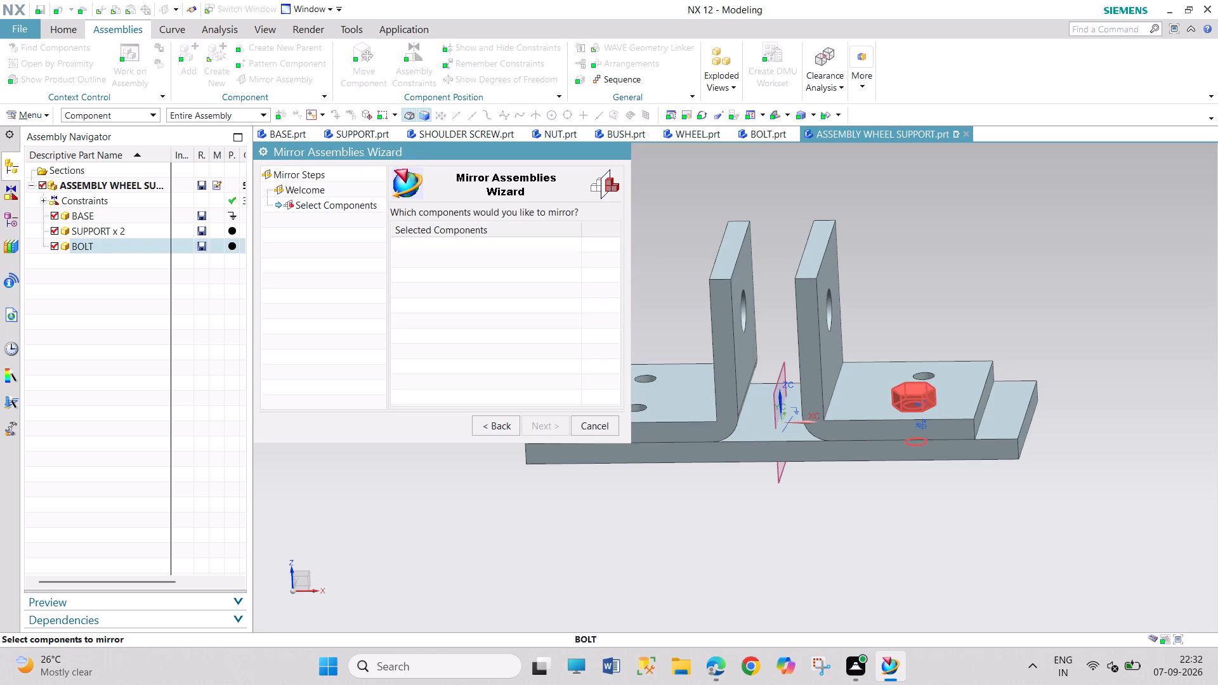
left_click(908, 394)
left_click(551, 431)
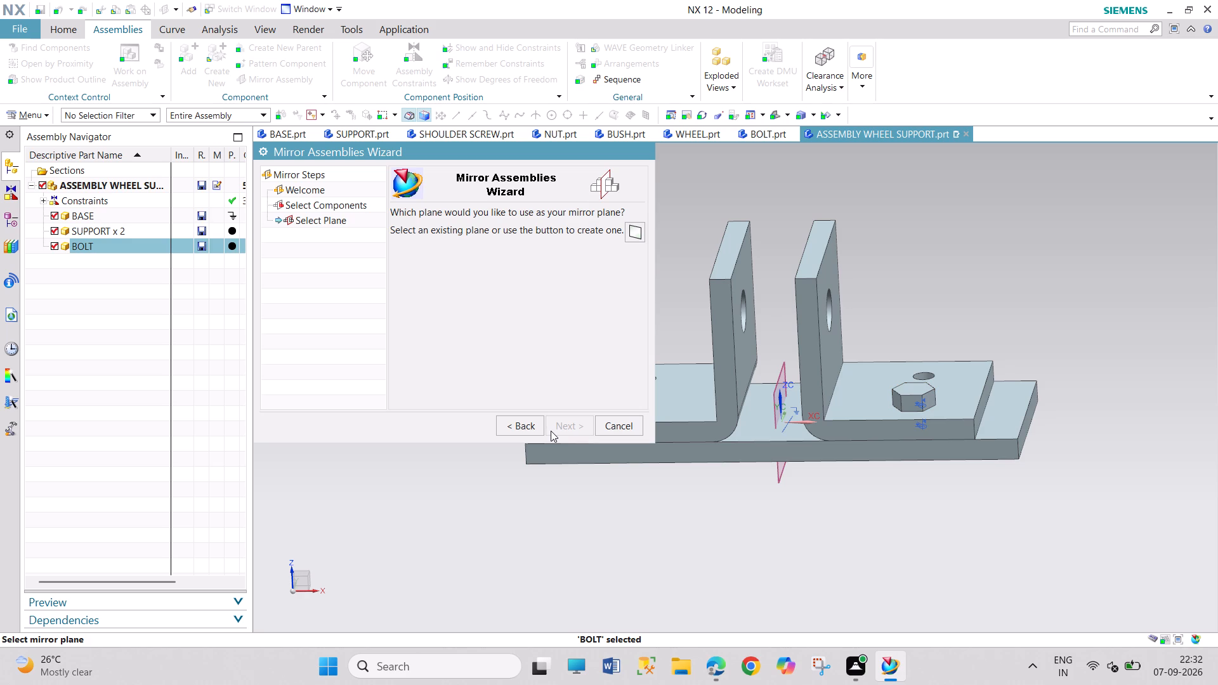
left_click(634, 238)
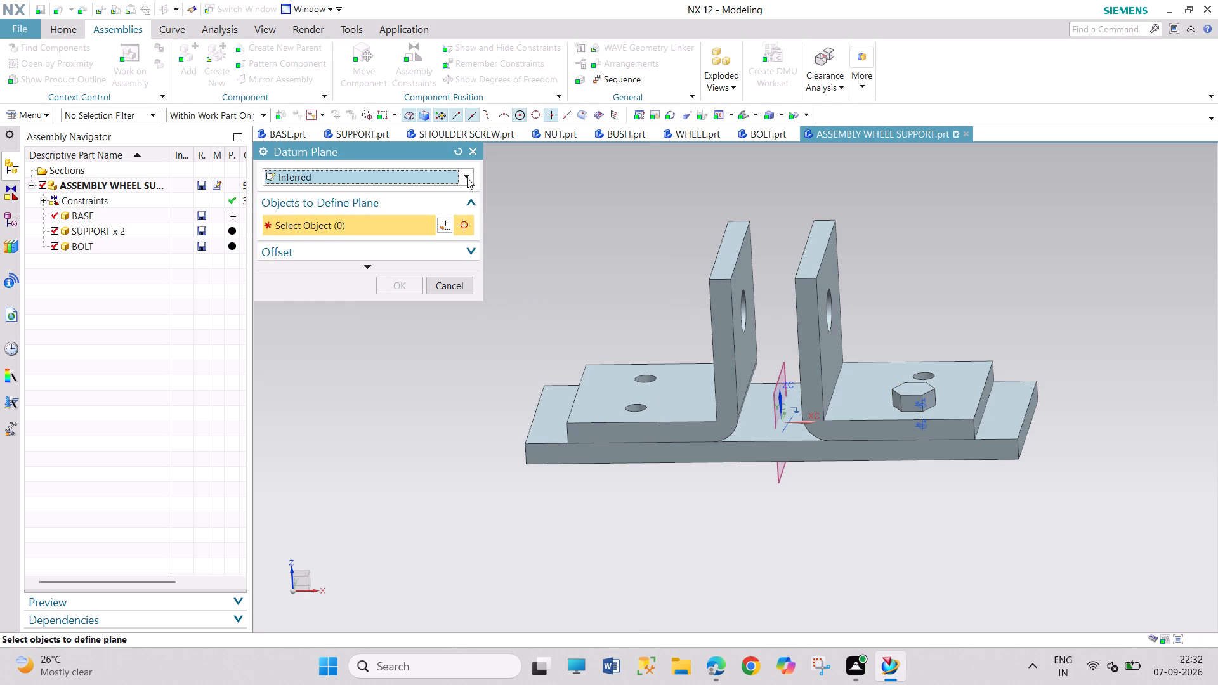
left_click(467, 178)
left_click(363, 344)
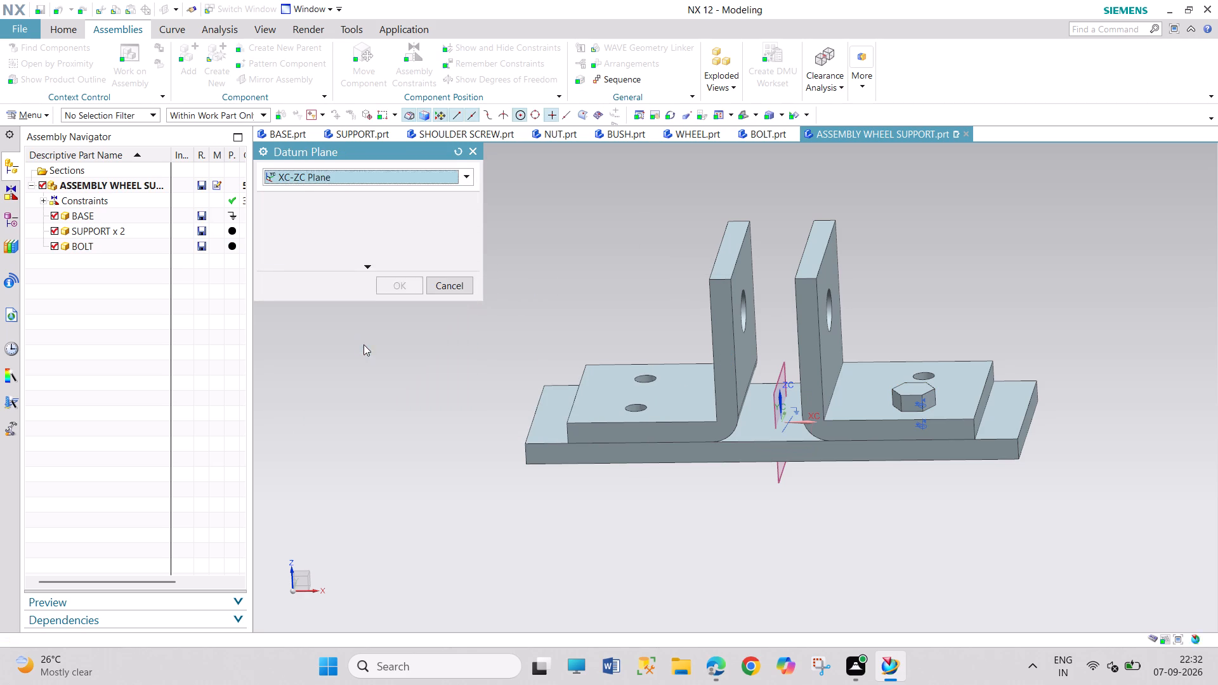
left_click(388, 282)
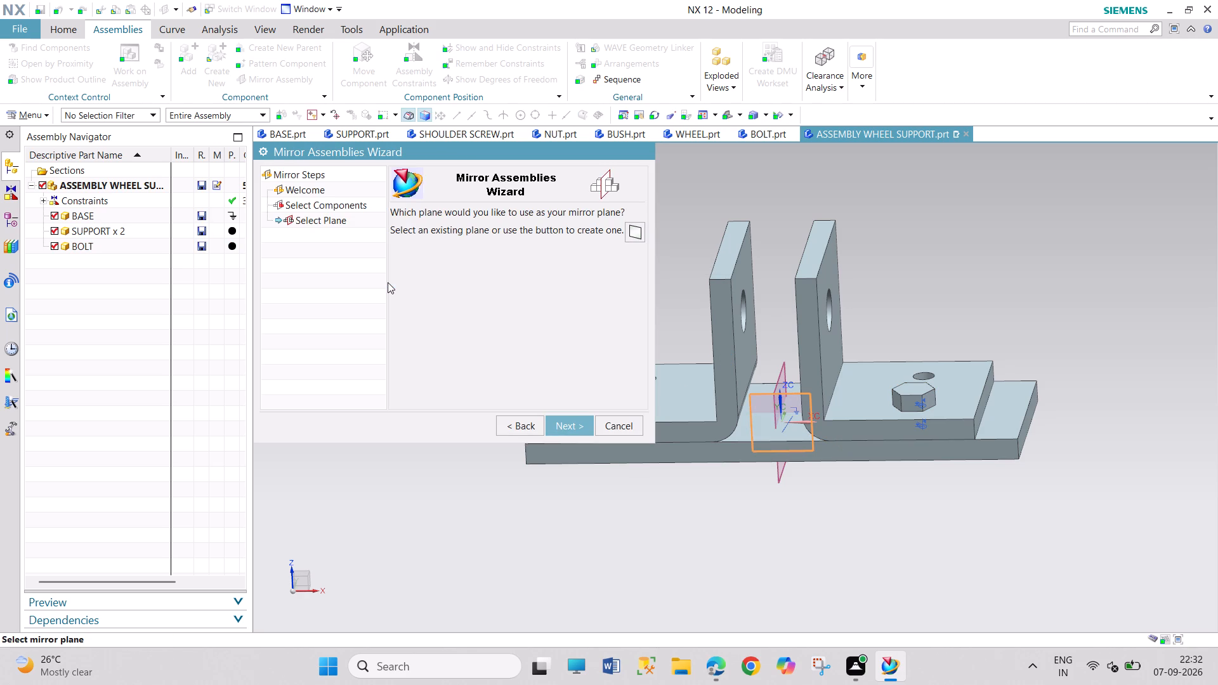
left_click(568, 424)
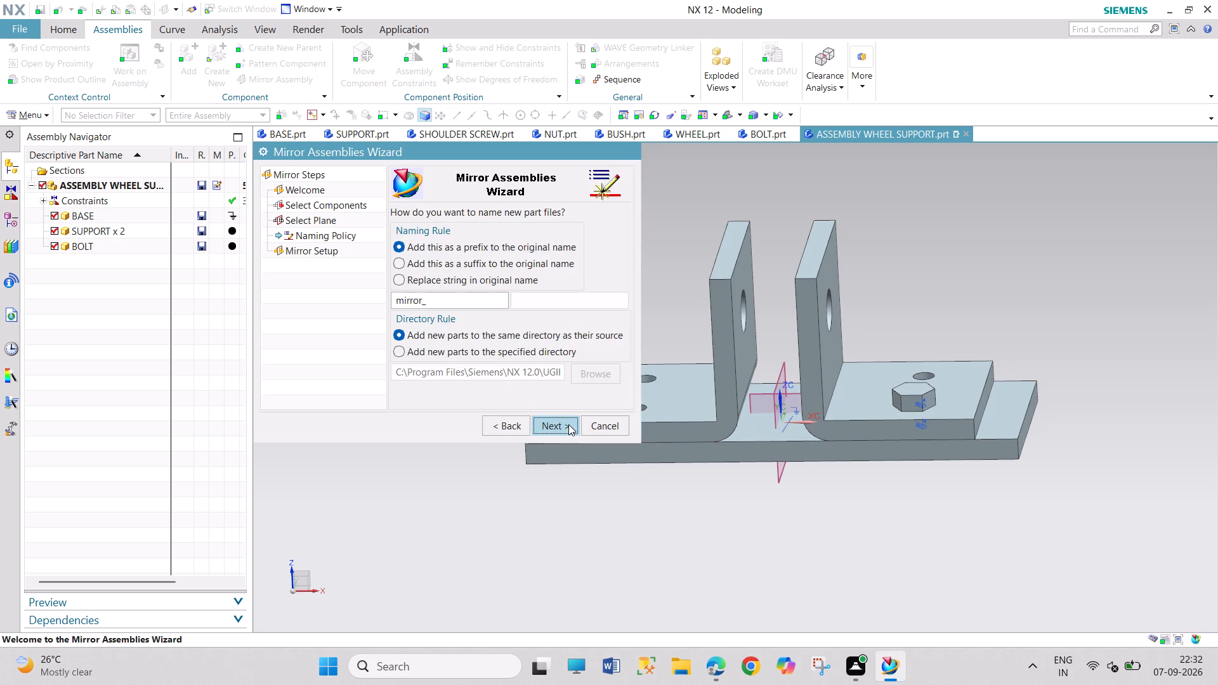
left_click(567, 426)
left_click(544, 430)
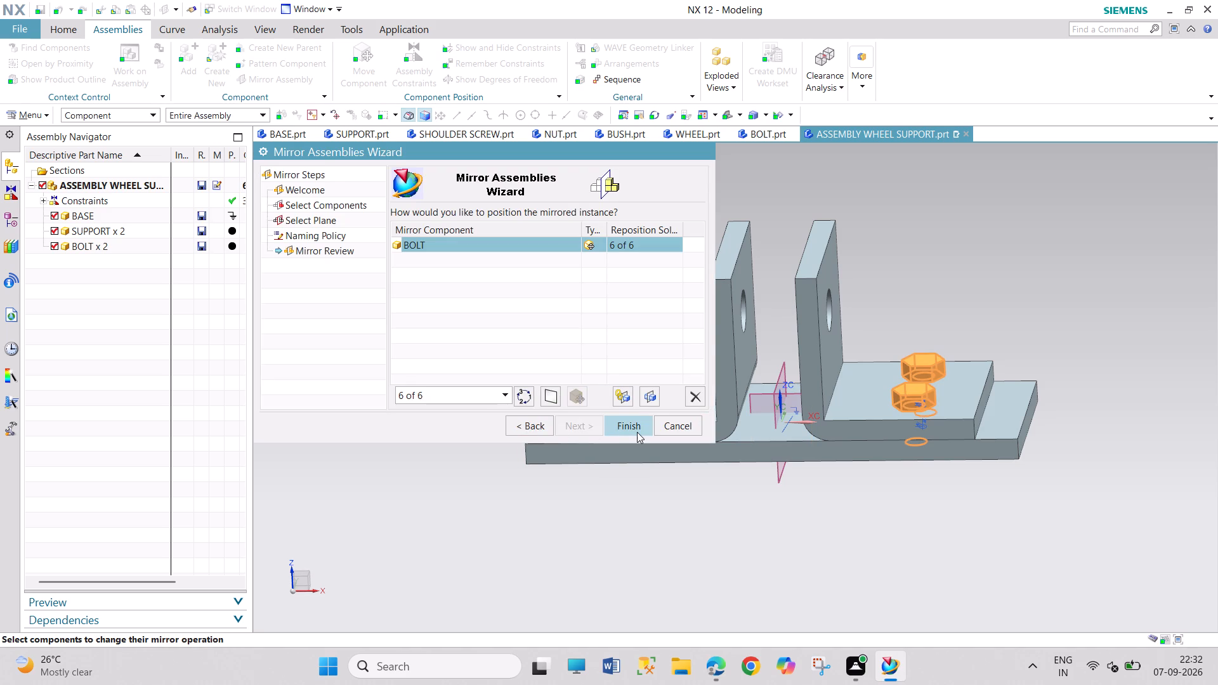
left_click(637, 432)
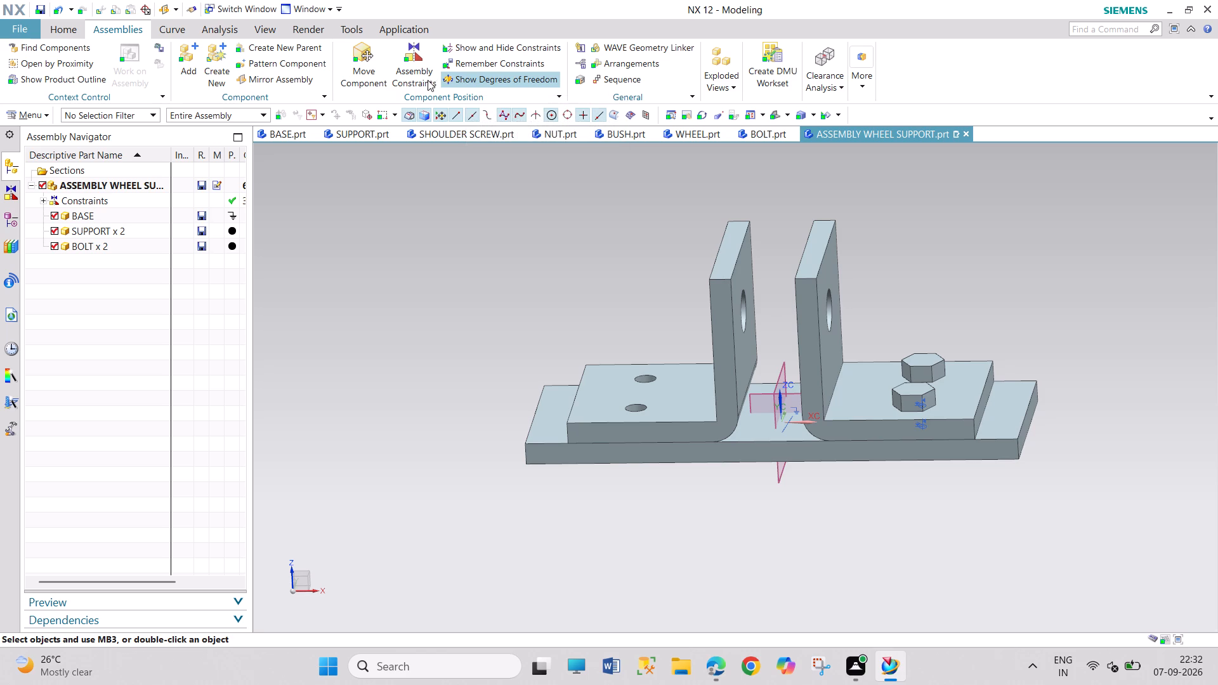
Mirror both BOLTs on the +XC side SUPPORT about the existing YC-ZC datum plane onto the opposite SUPPORT.
left_click(285, 80)
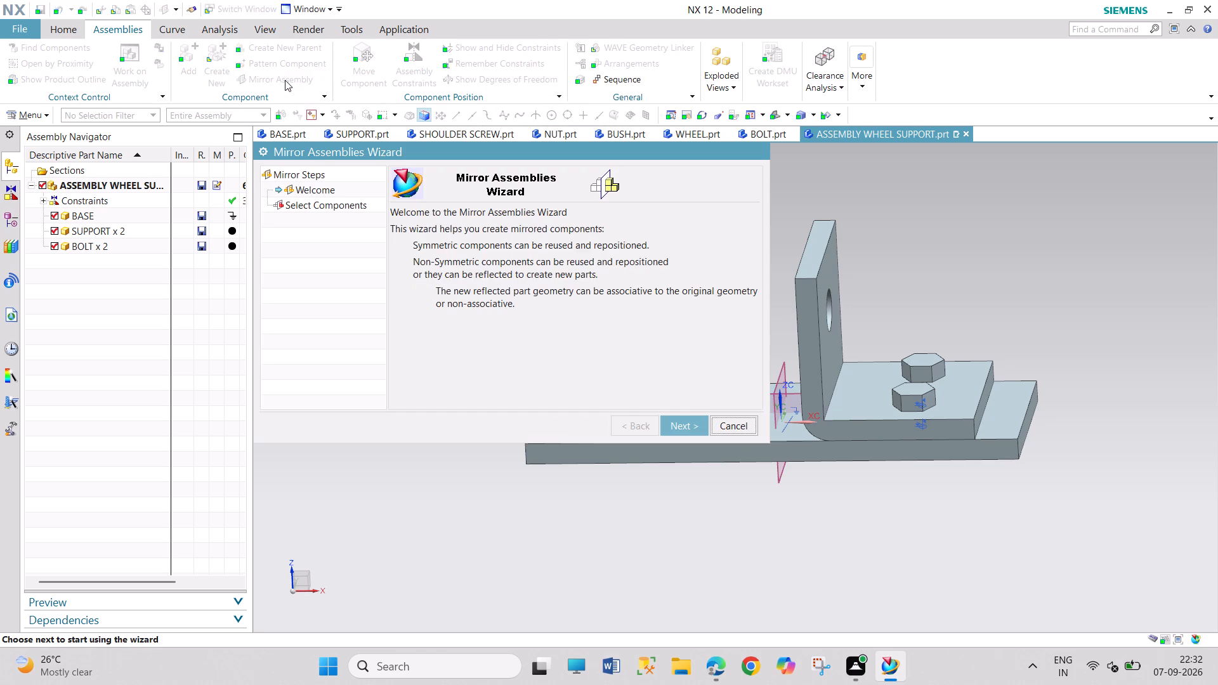
left_click(693, 419)
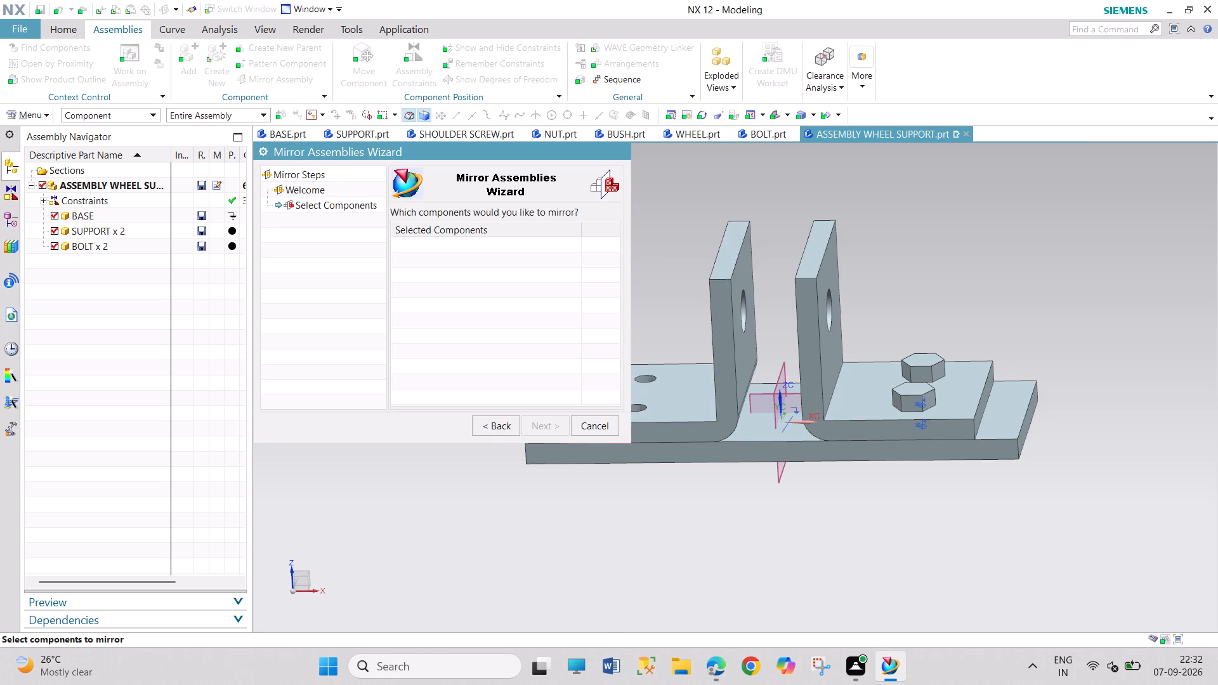
left_click(914, 398)
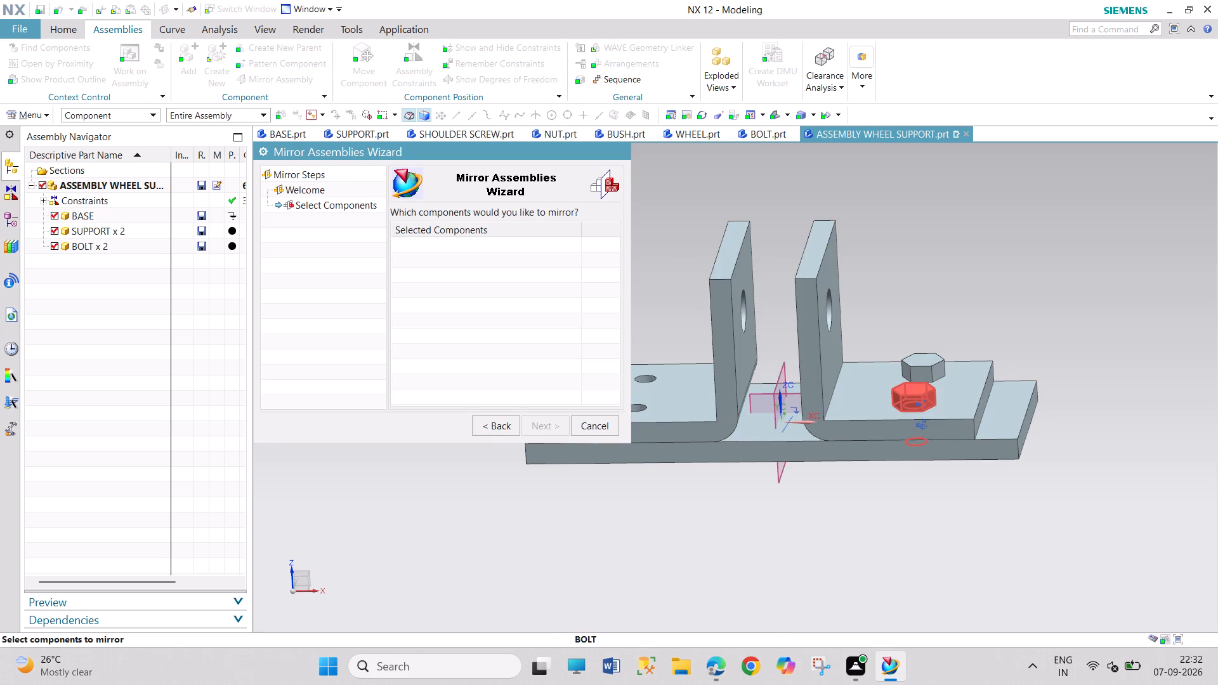
left_click(921, 362)
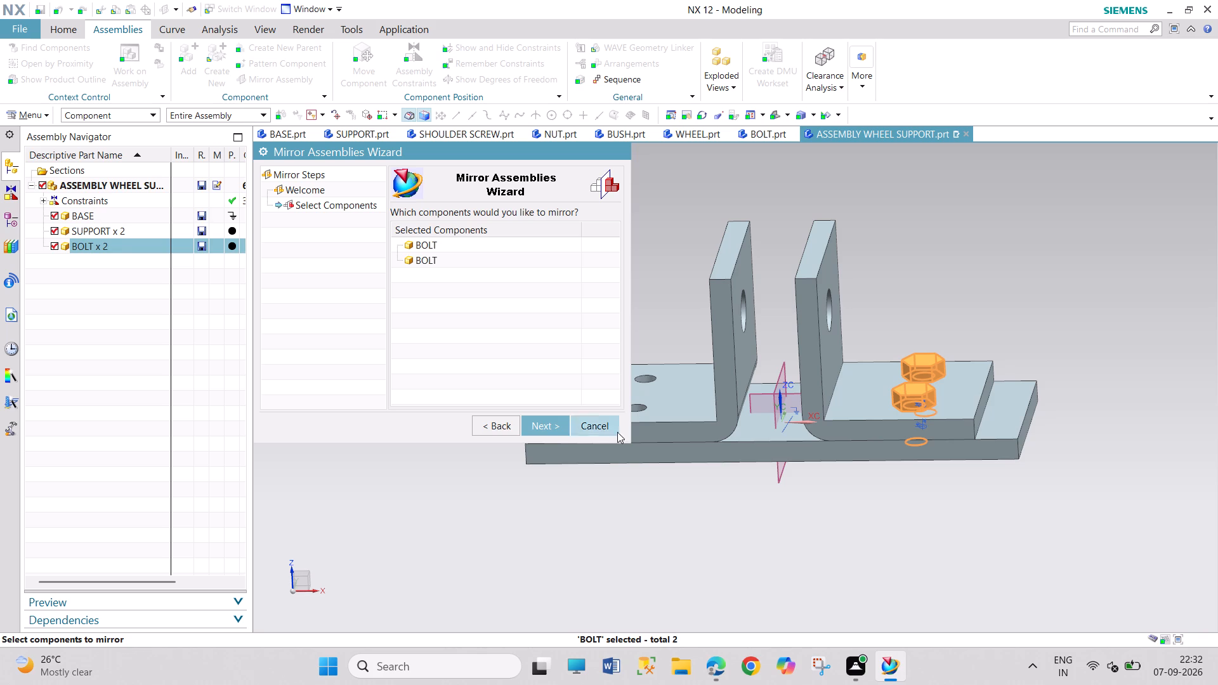
left_click(535, 428)
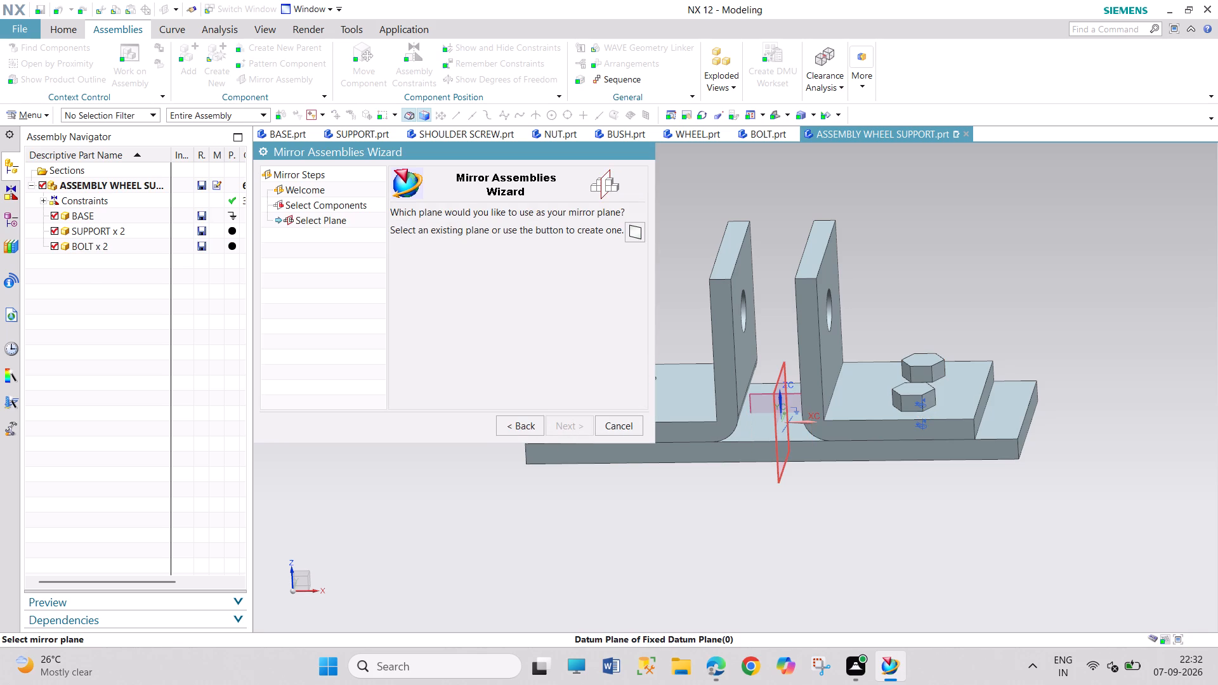
left_click(784, 381)
left_click(581, 429)
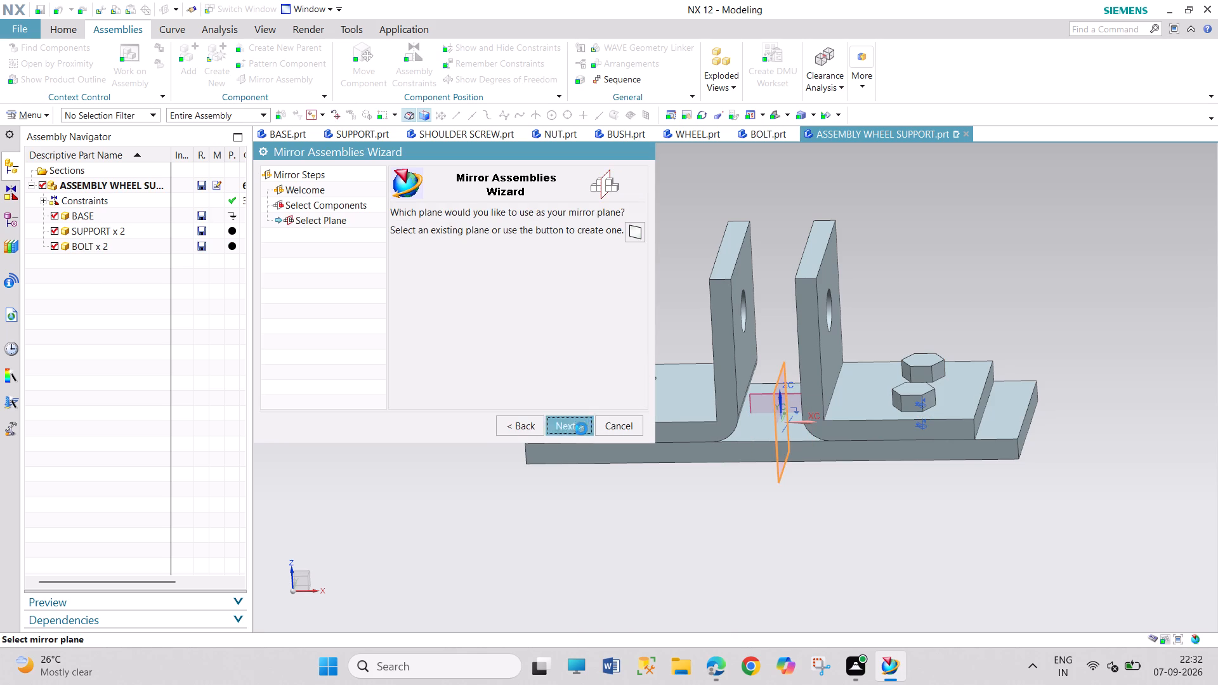
left_click(551, 423)
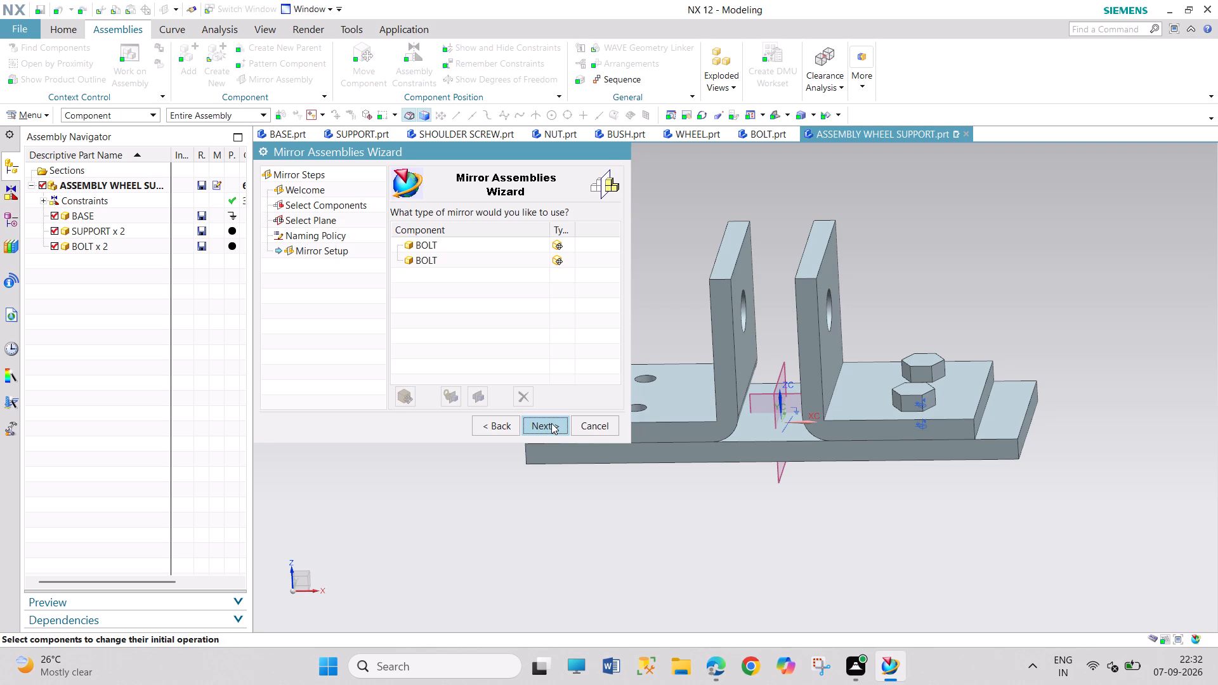
left_click(551, 423)
left_click(624, 432)
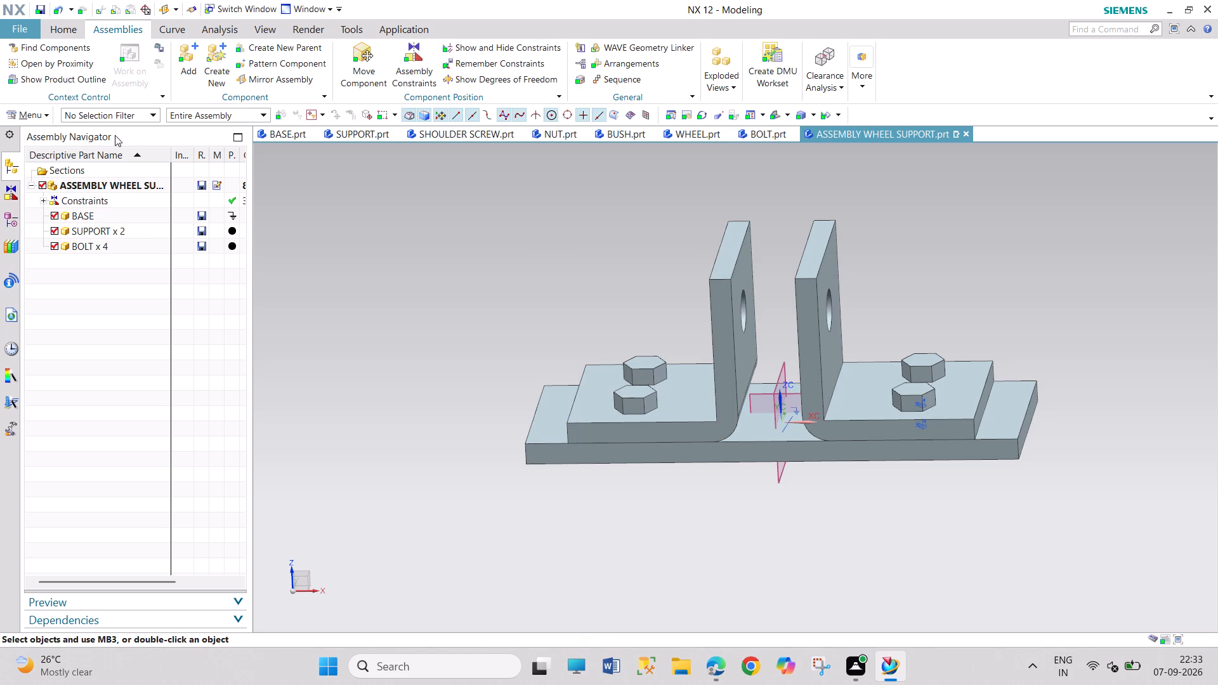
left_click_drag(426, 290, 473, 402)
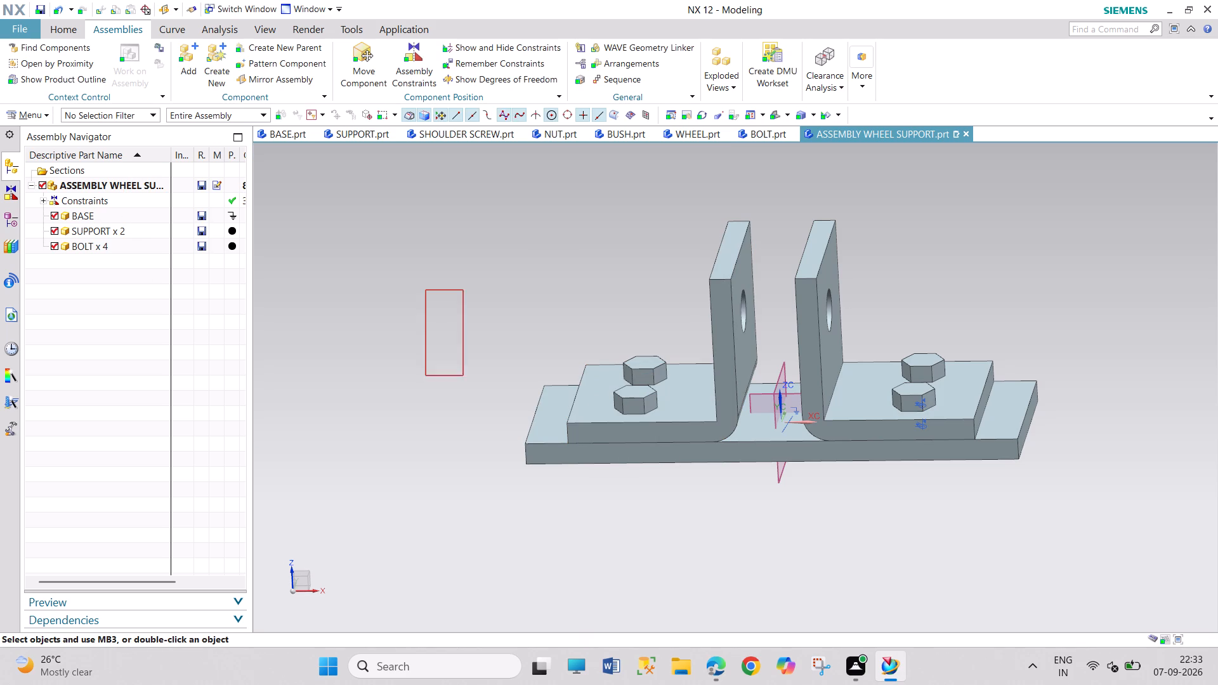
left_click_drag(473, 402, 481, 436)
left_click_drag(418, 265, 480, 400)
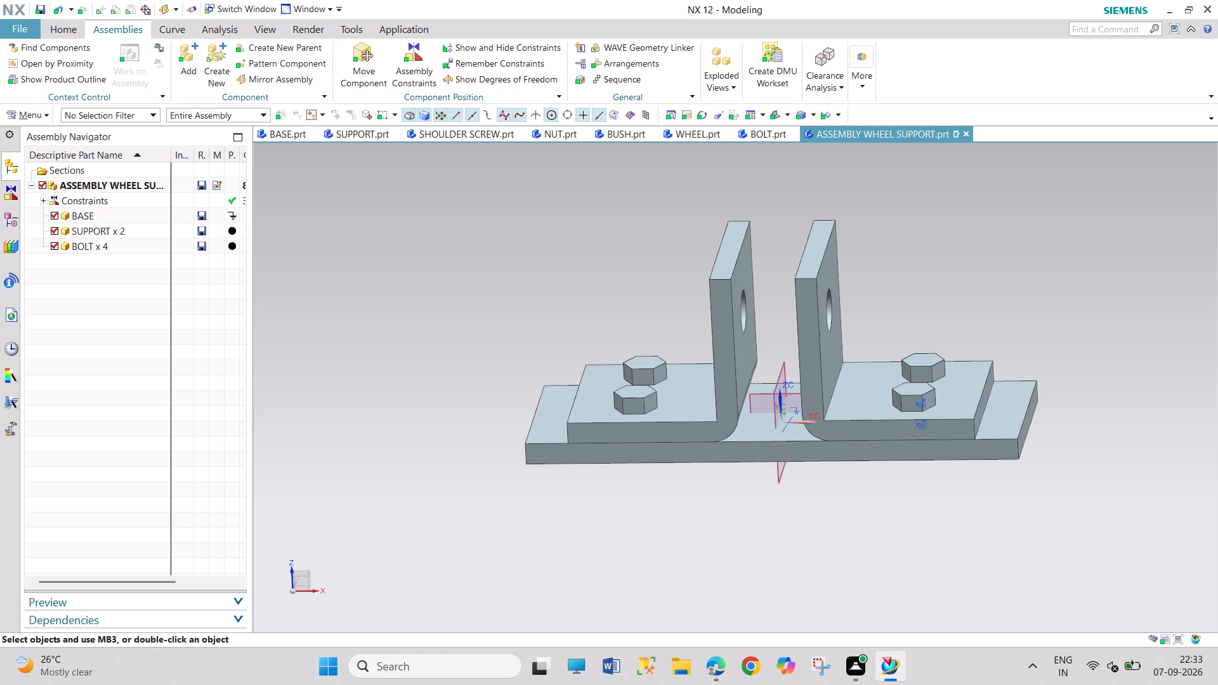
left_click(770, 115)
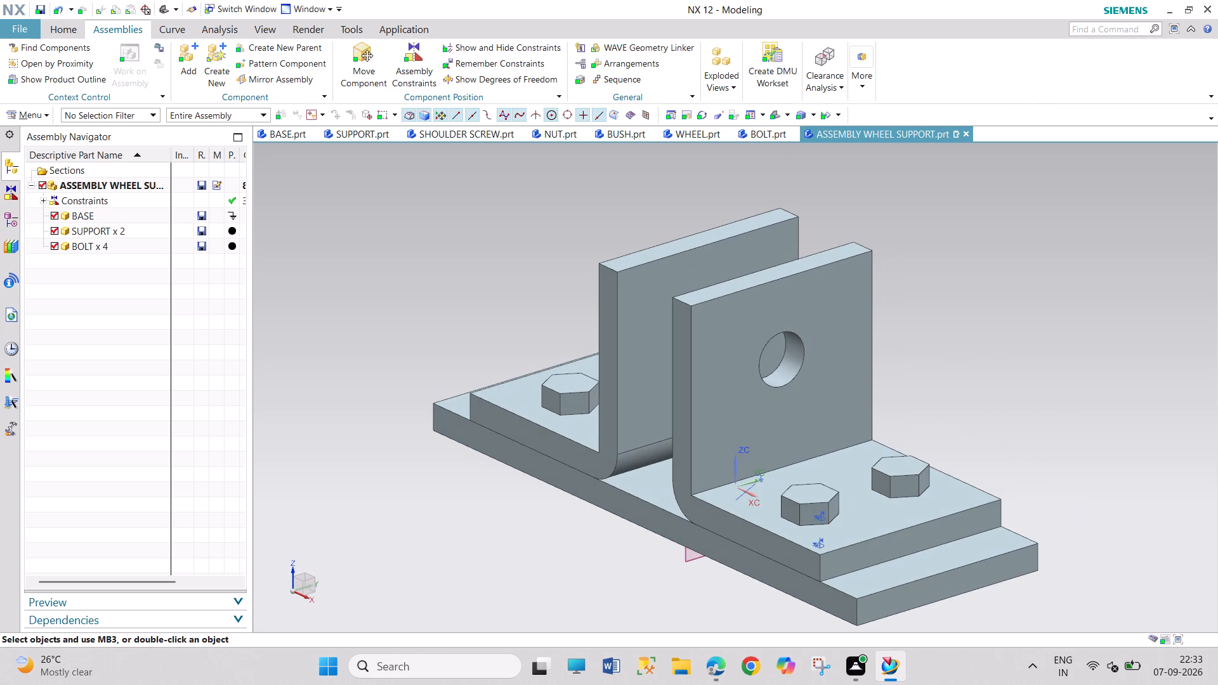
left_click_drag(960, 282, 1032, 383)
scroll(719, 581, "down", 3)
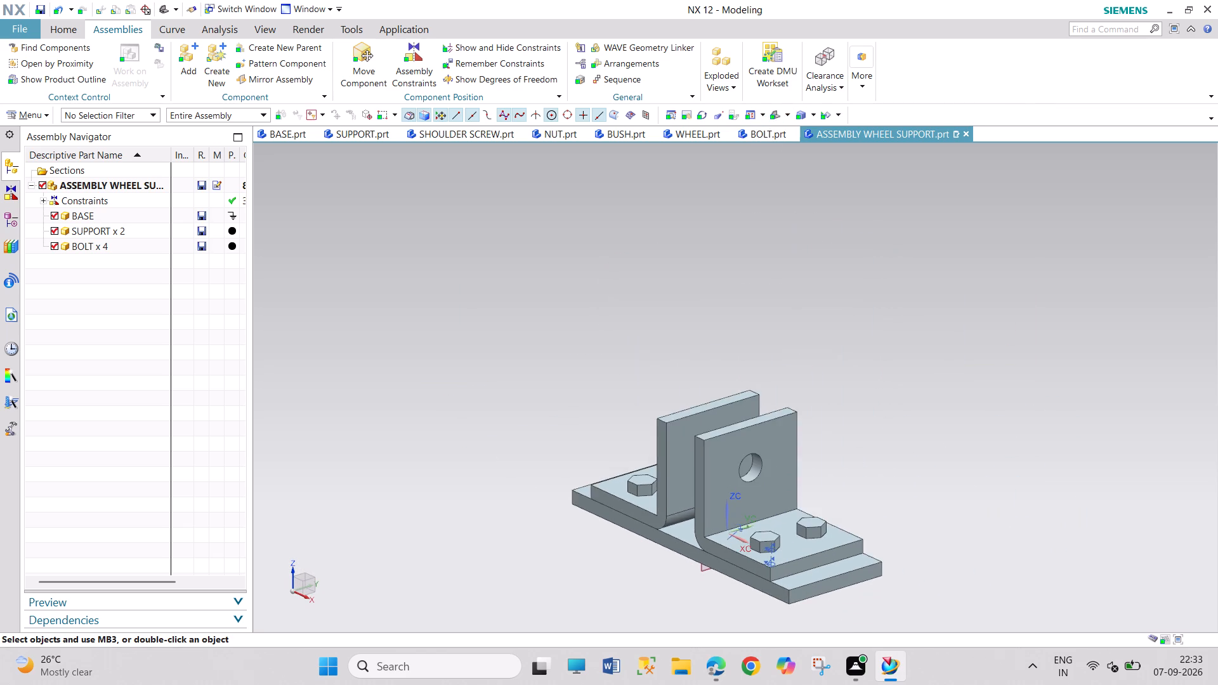
Add one WHEEL component to the assembly, placed freely beside the SUPPORTs at about X -72, Y 115, Z 0.
scroll(704, 587, "down", 1)
scroll(679, 591, "up", 3)
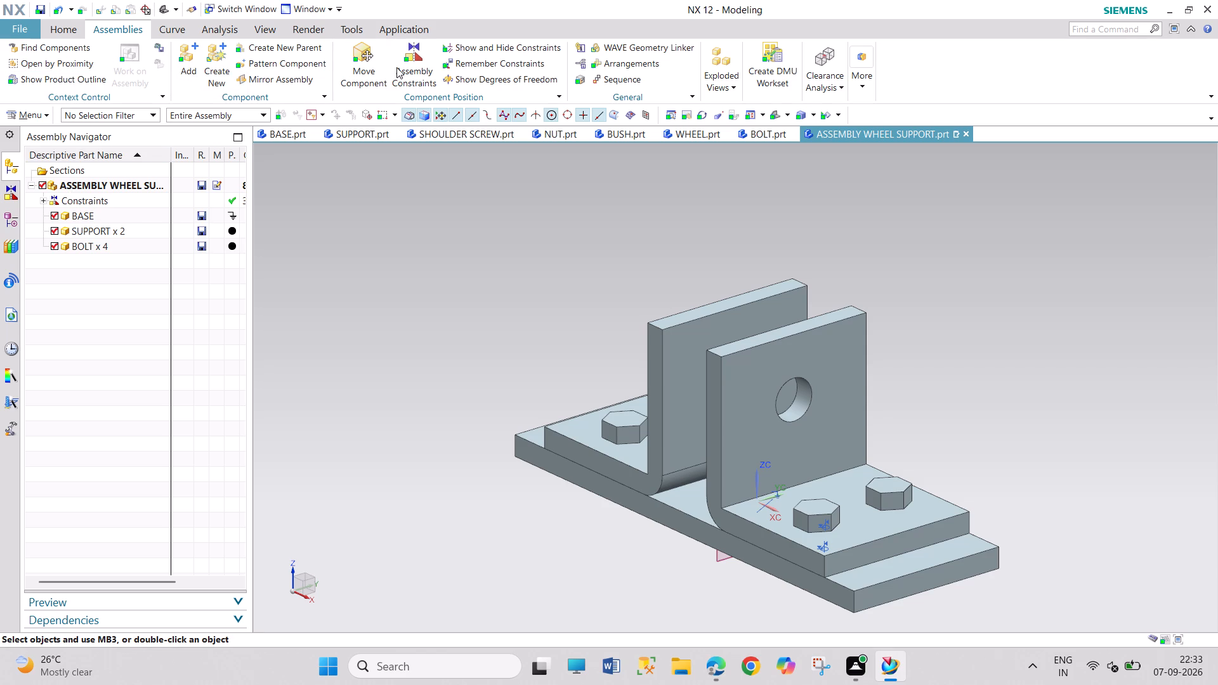
left_click(197, 61)
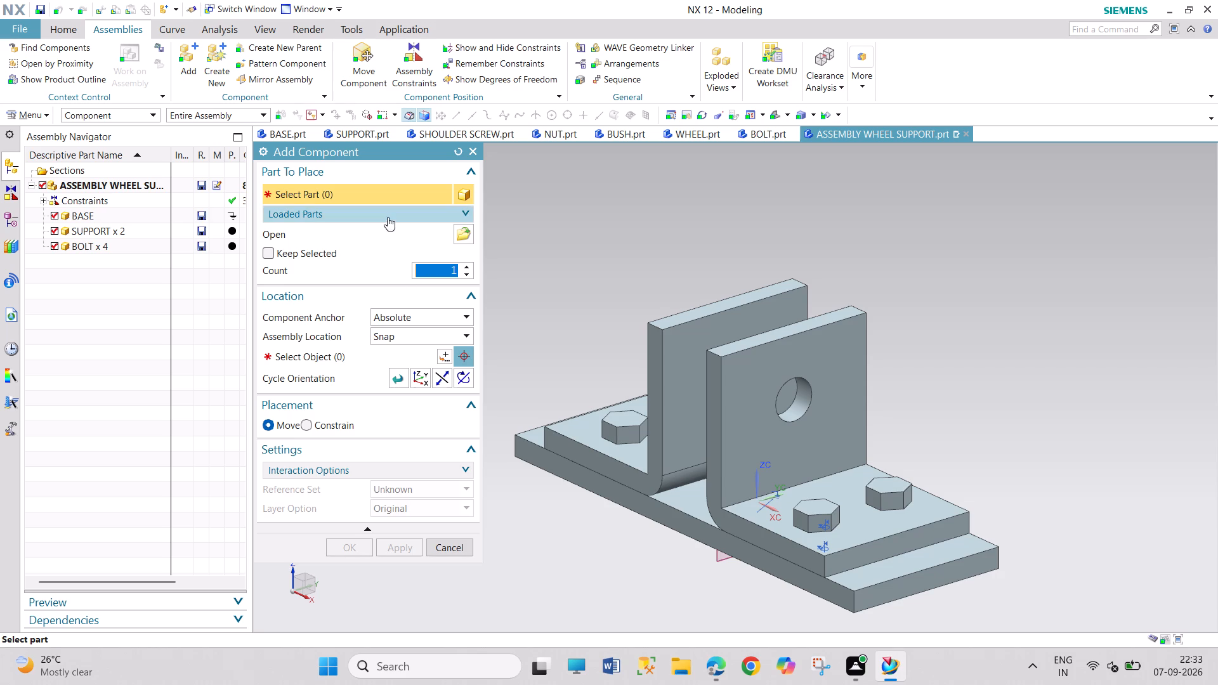
left_click(461, 233)
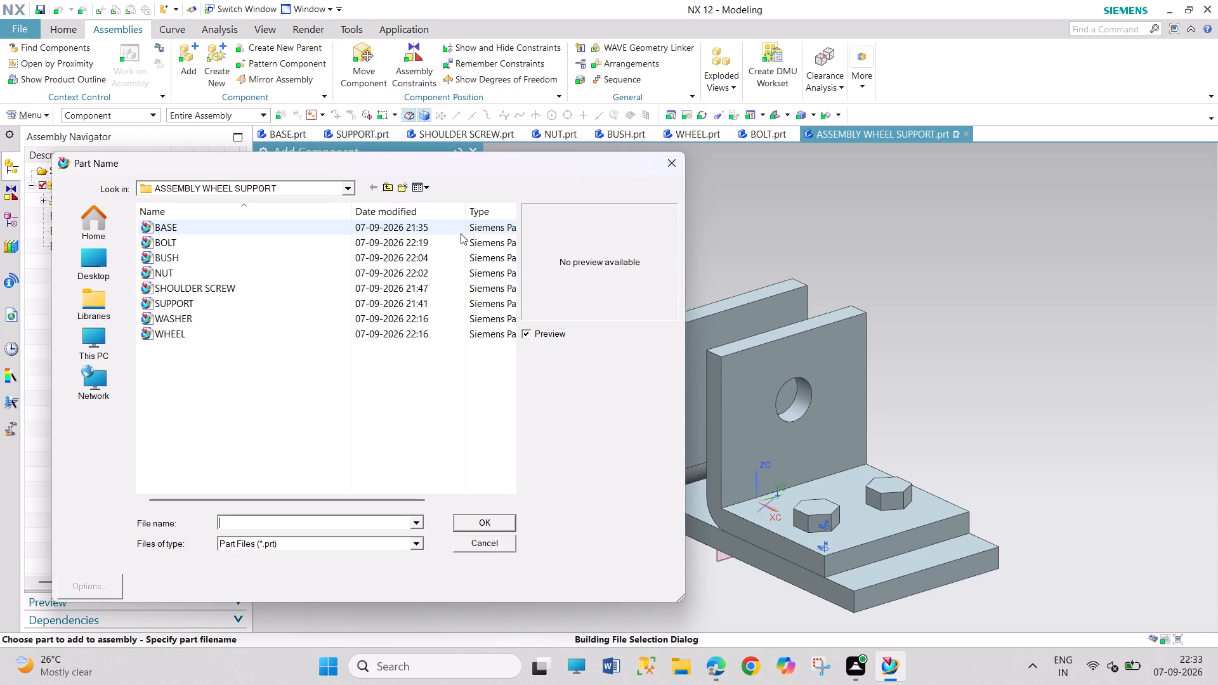
left_click(256, 339)
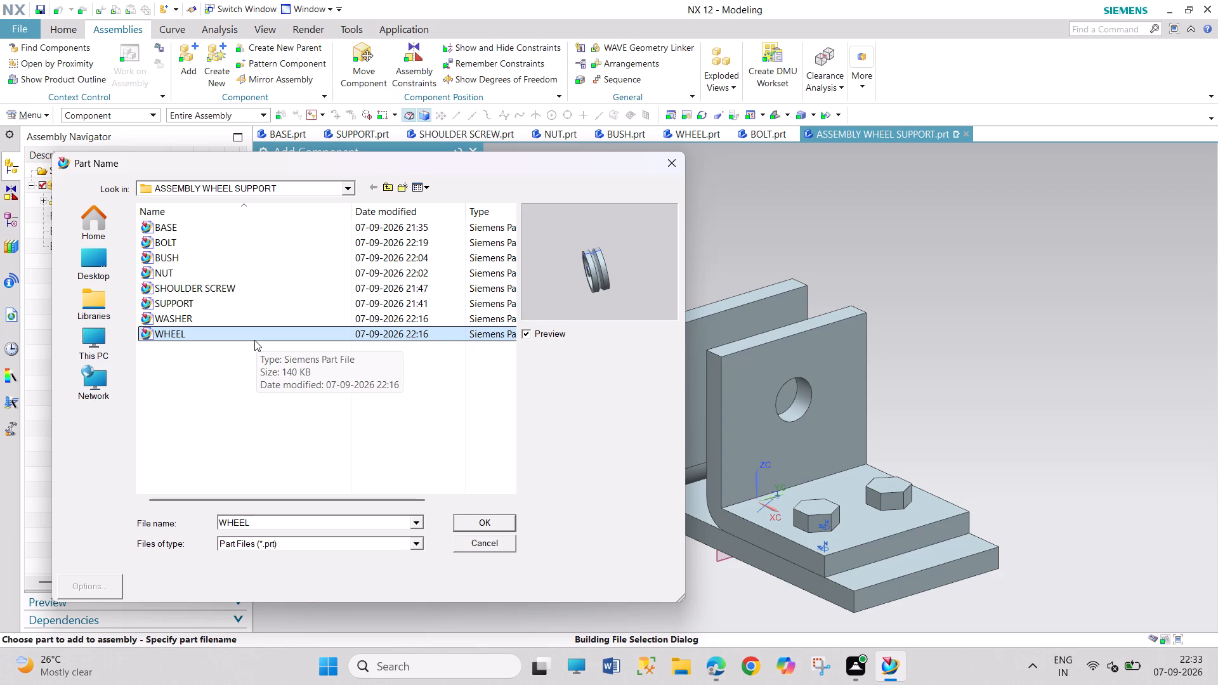
left_click(254, 340)
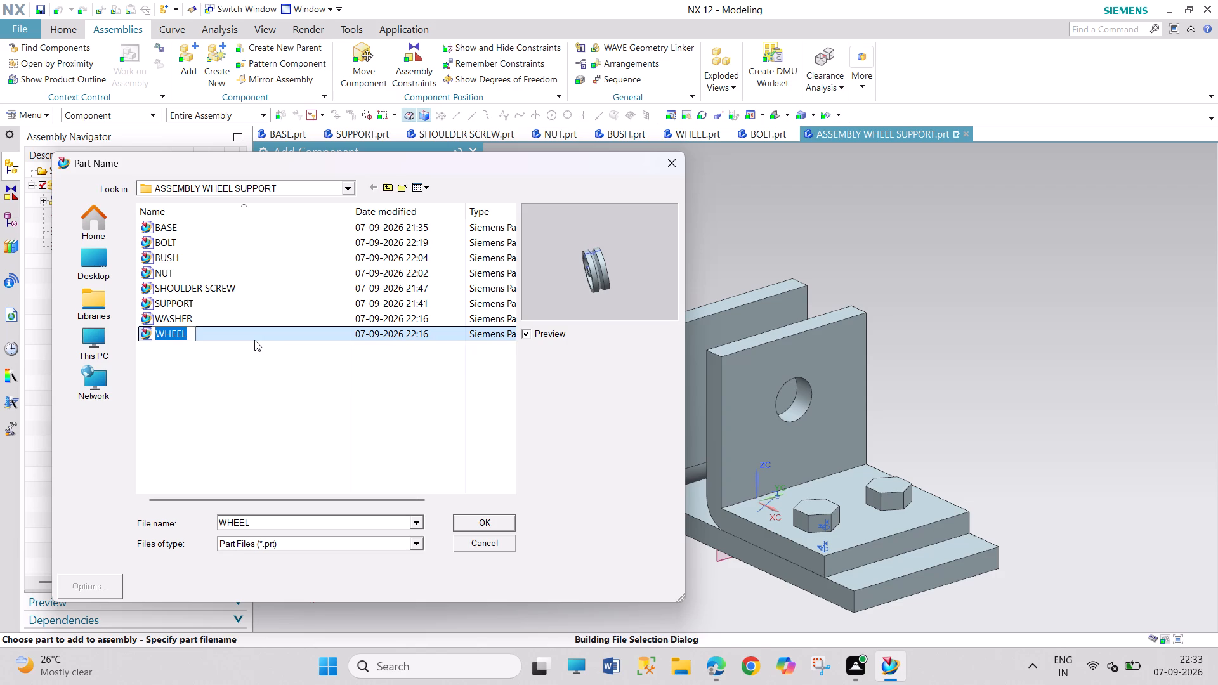
left_click(267, 334)
left_click(459, 523)
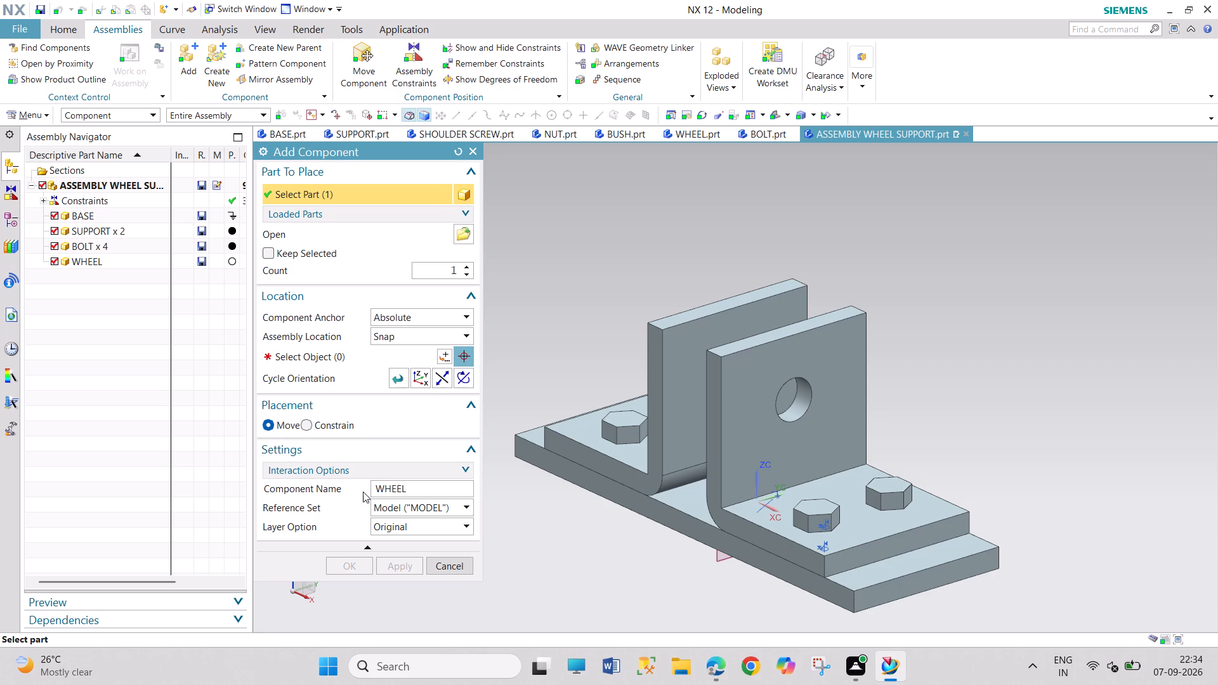
left_click(328, 362)
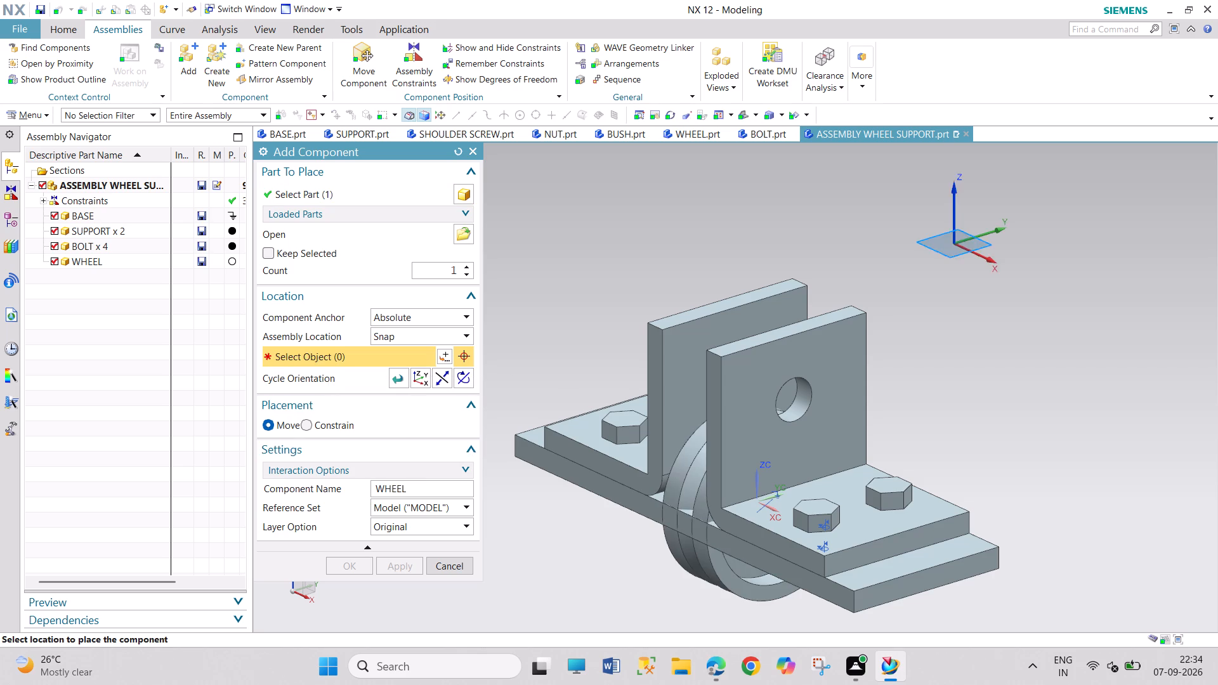
left_click(959, 277)
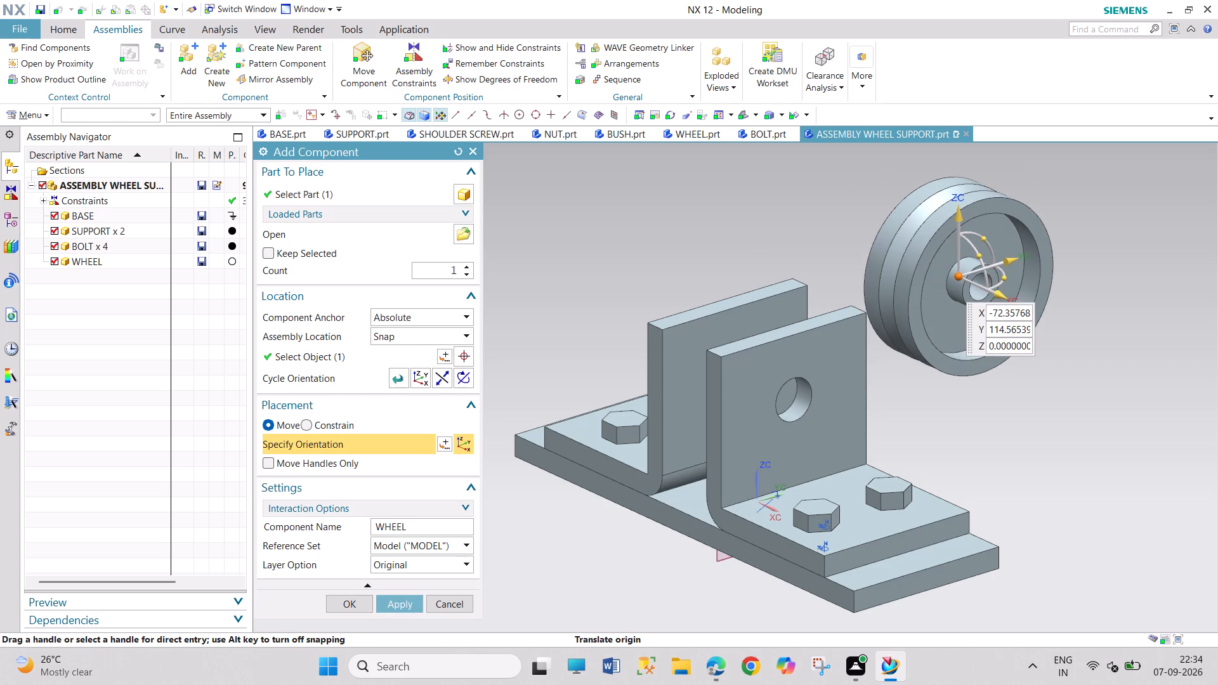
left_click(398, 603)
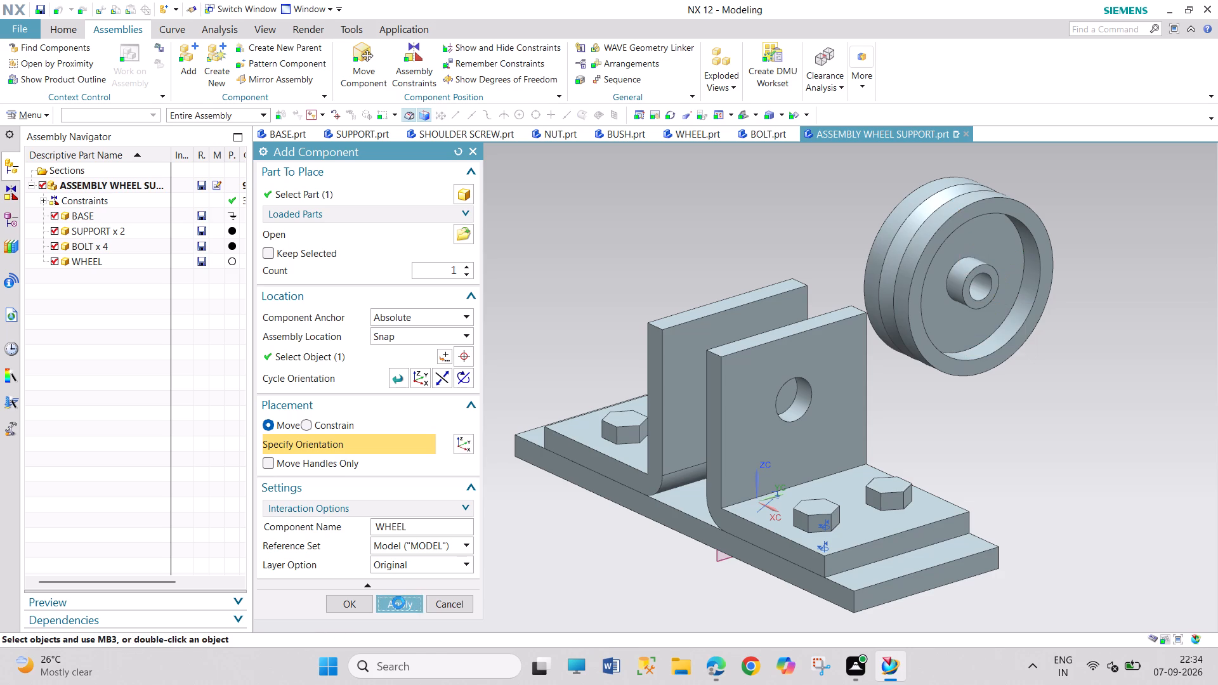
left_click(446, 548)
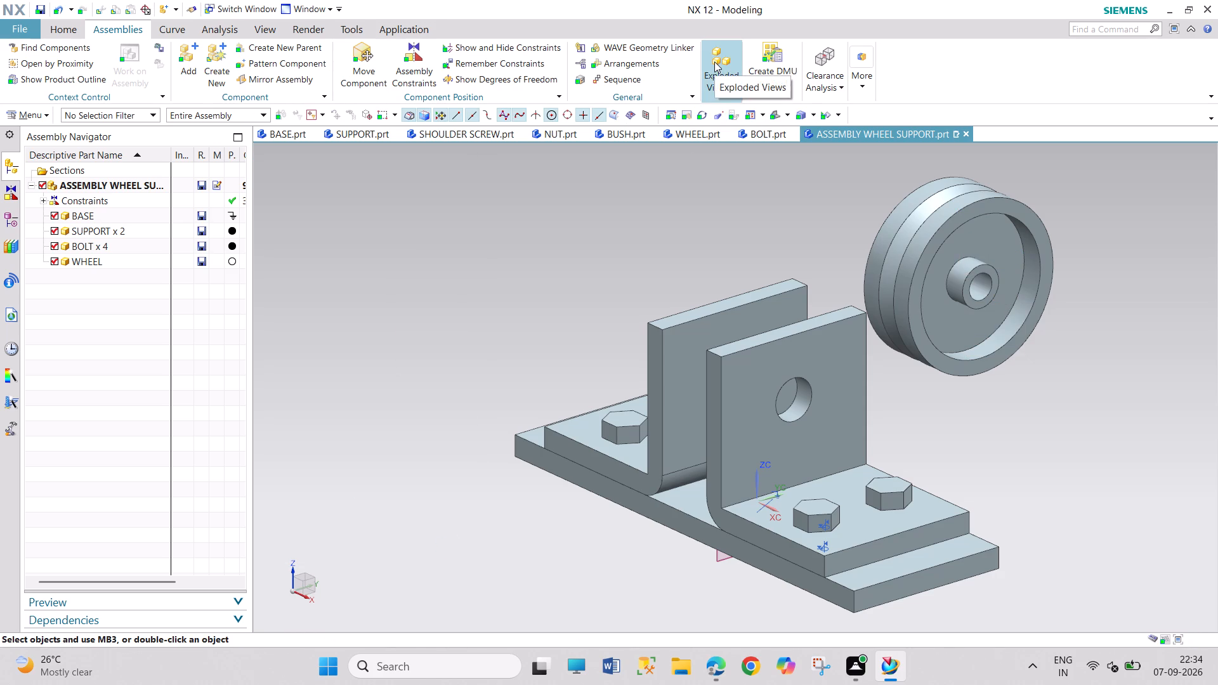
Align/Lock the WHEEL's hub bore edge to the inner edge of the large hole in the +XC side SUPPORT.
left_click(410, 76)
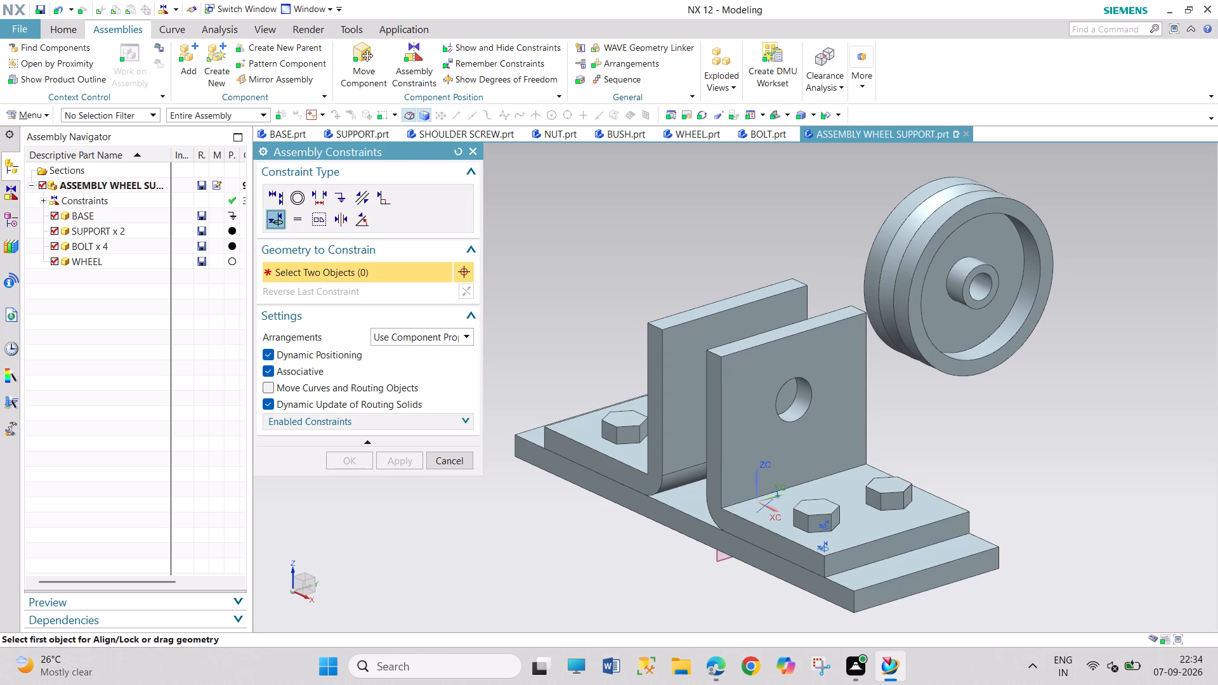
left_click(980, 300)
middle_click_drag(686, 251, 705, 261)
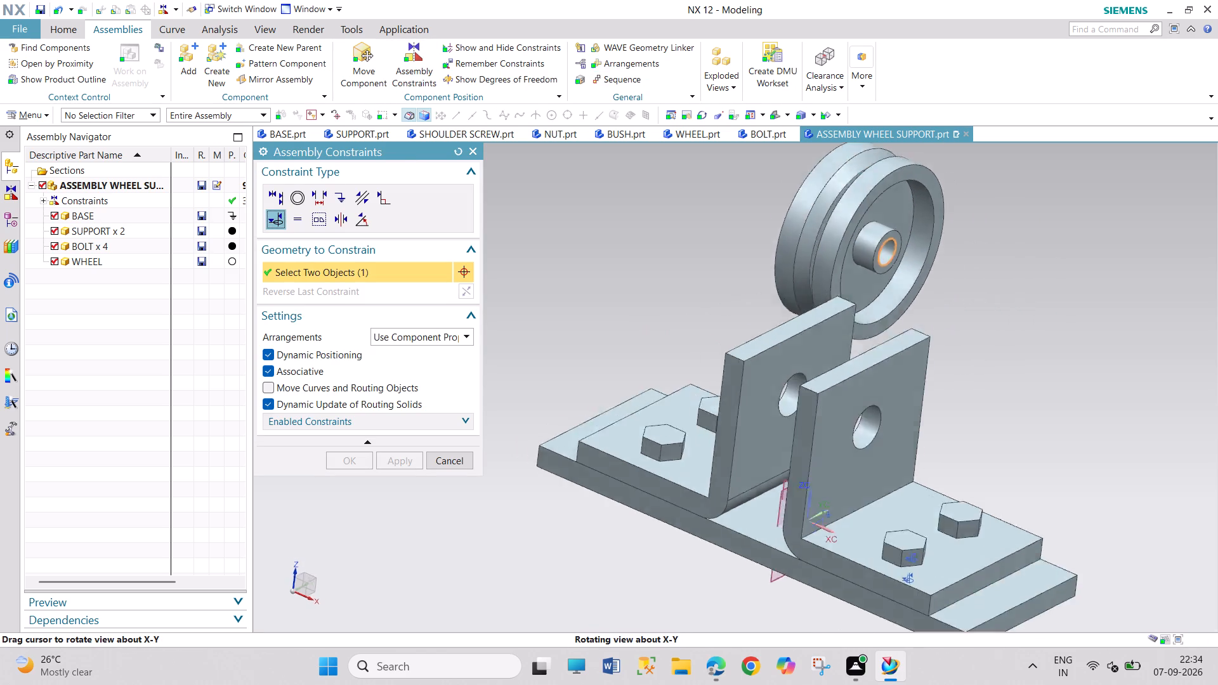
middle_click_drag(705, 261, 715, 287)
scroll(978, 489, "up", 5)
scroll(976, 489, "down", 11)
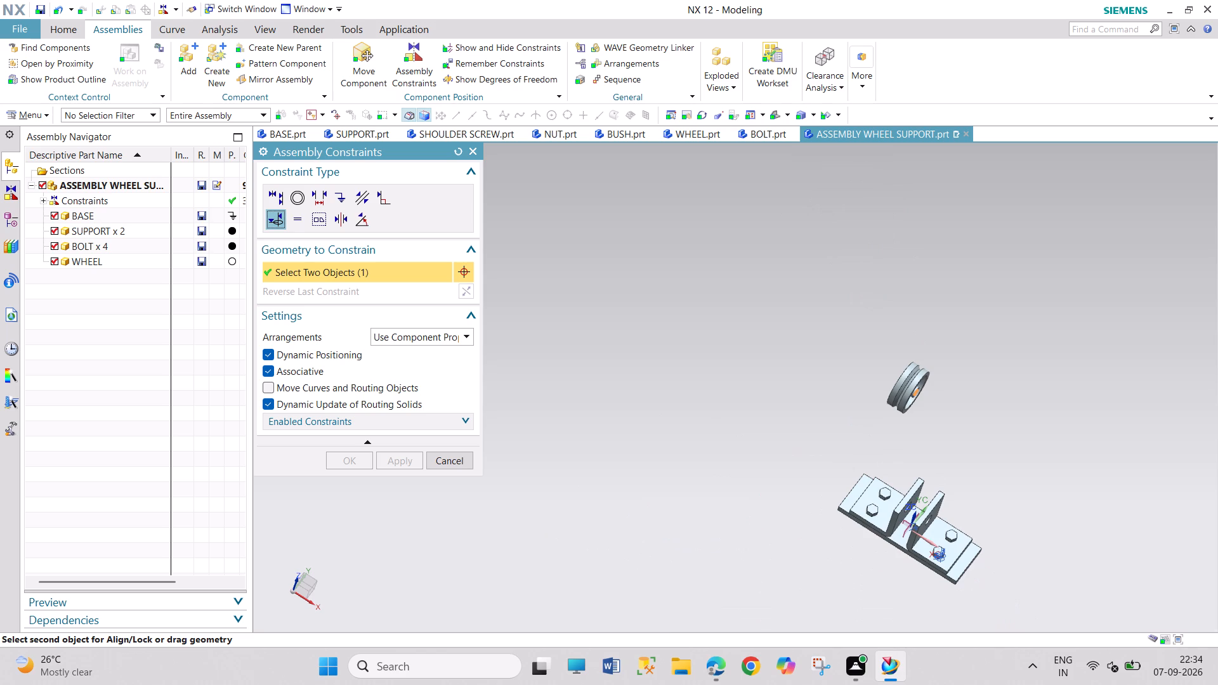
middle_click_drag(900, 593, 927, 605)
scroll(953, 561, "down", 5)
scroll(957, 547, "up", 4)
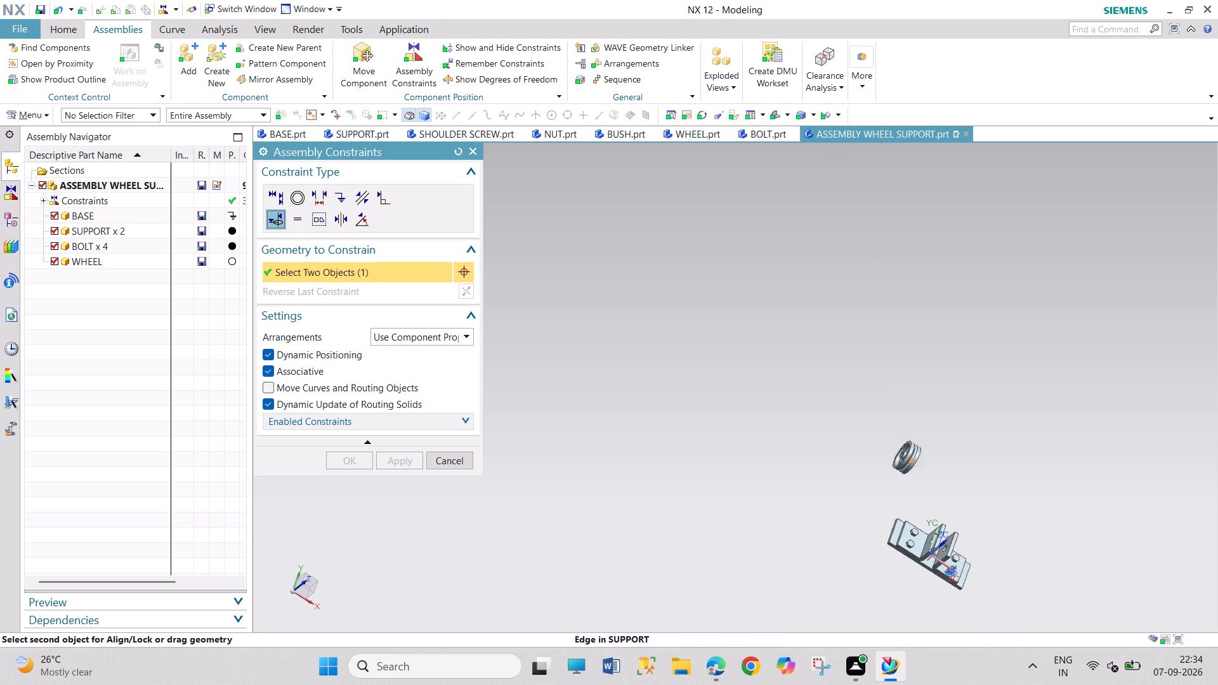
scroll(937, 613, "up", 5)
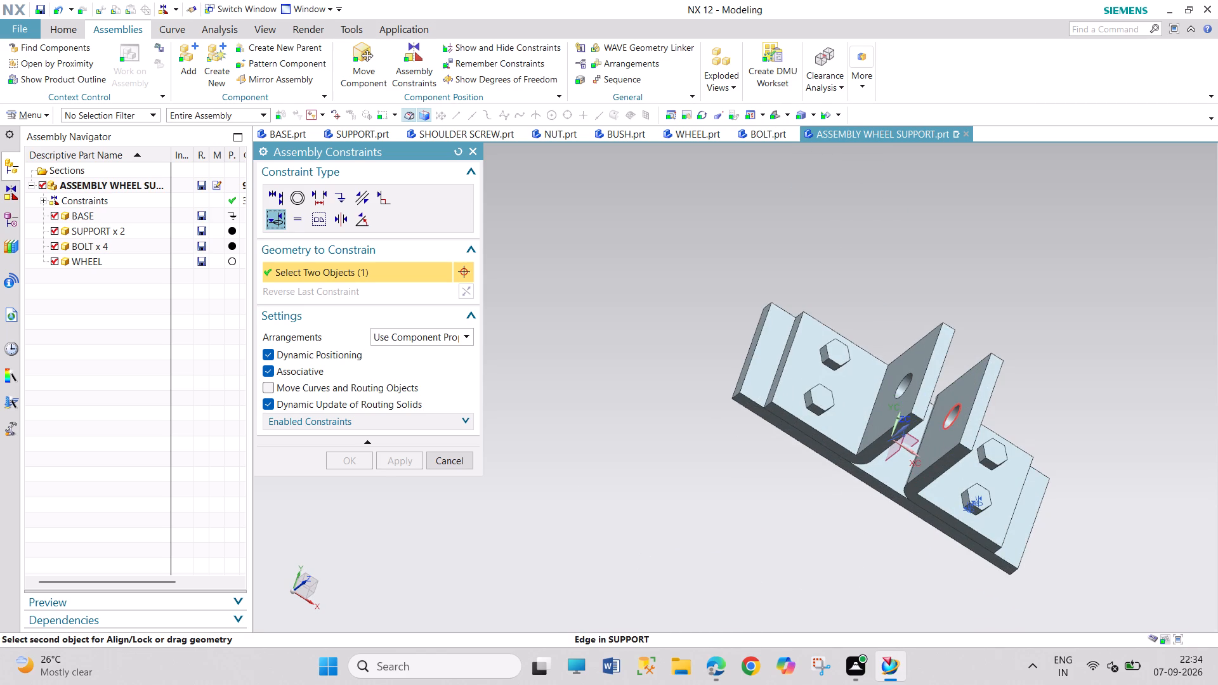
left_click(948, 425)
left_click(358, 460)
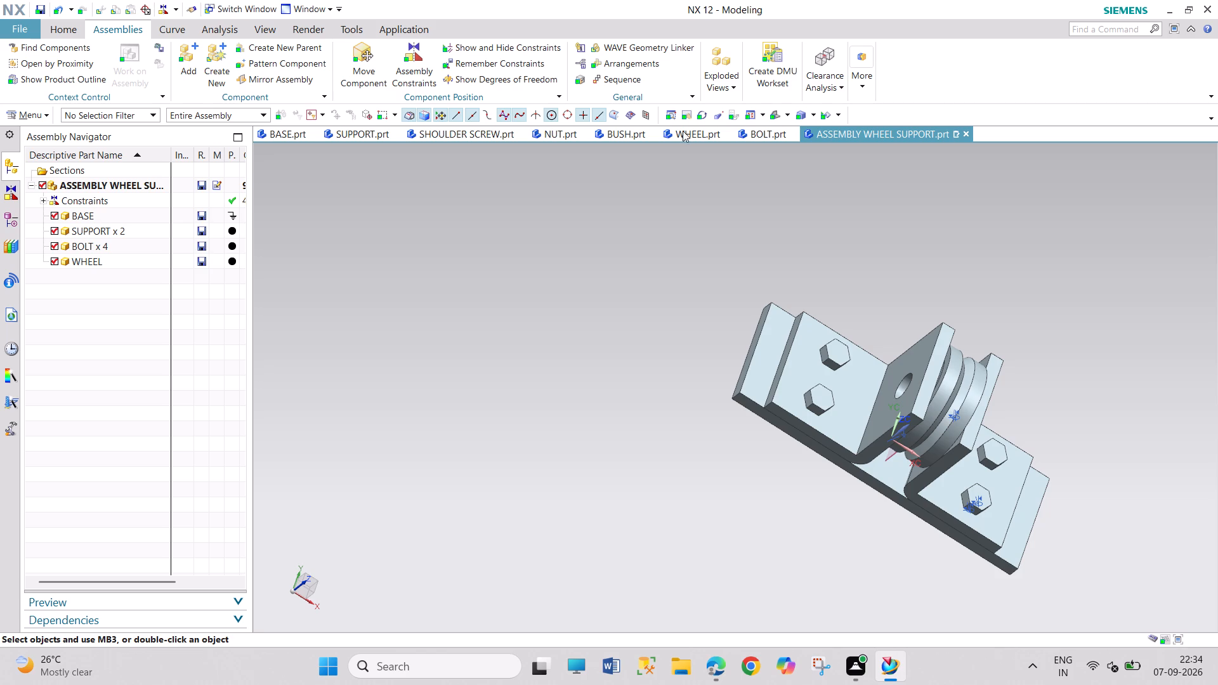
Add one SHOULDER SCREW component to the assembly, placed freely beside the SUPPORTs at about X -16, Y 83, Z 0.
left_click(769, 112)
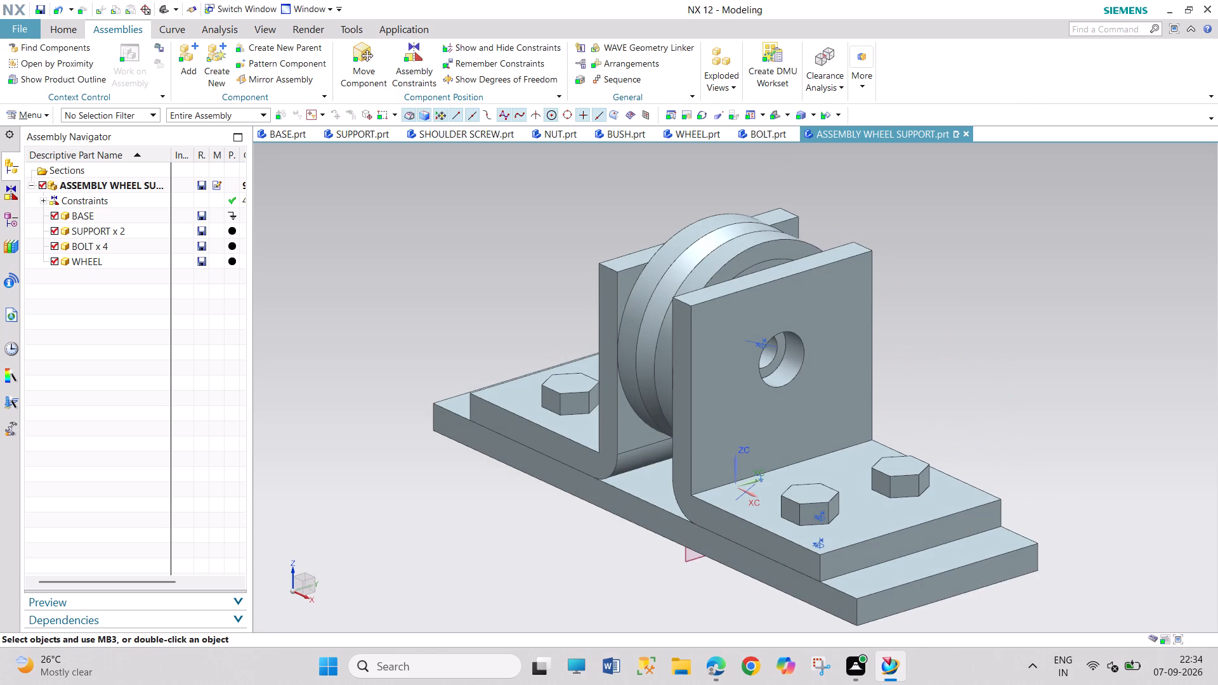
left_click_drag(970, 328, 1051, 460)
scroll(813, 620, "up", 3)
scroll(809, 619, "down", 7)
scroll(766, 616, "up", 1)
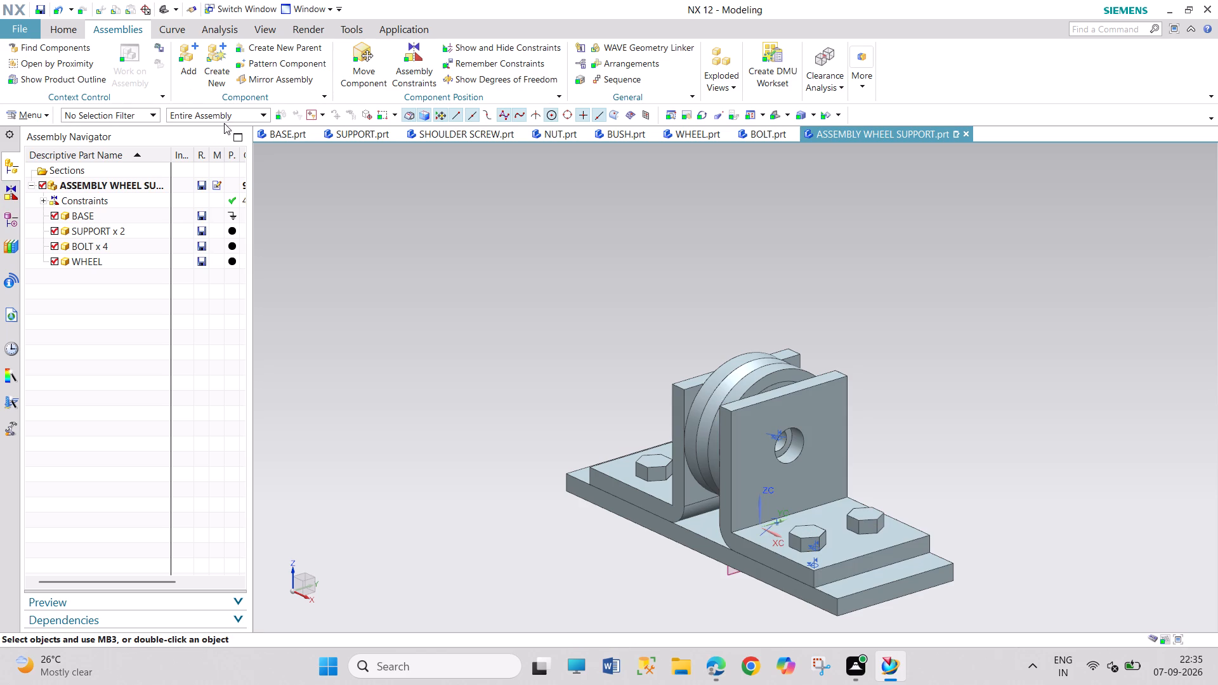
left_click(198, 75)
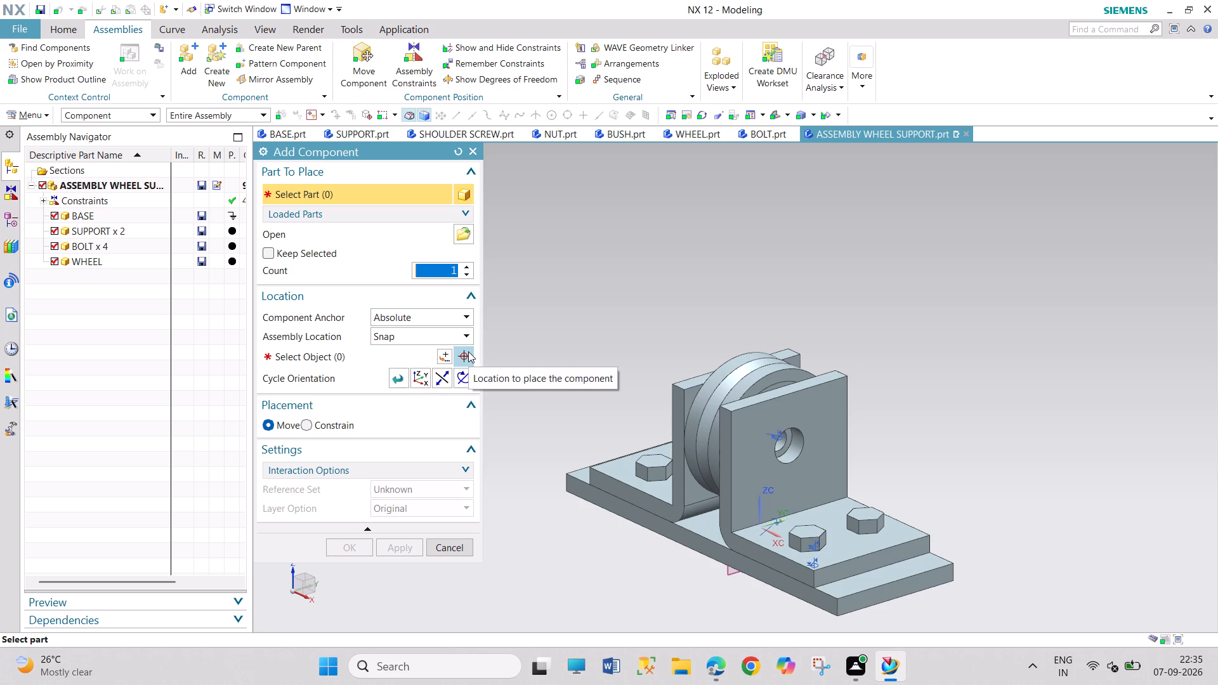
left_click(466, 240)
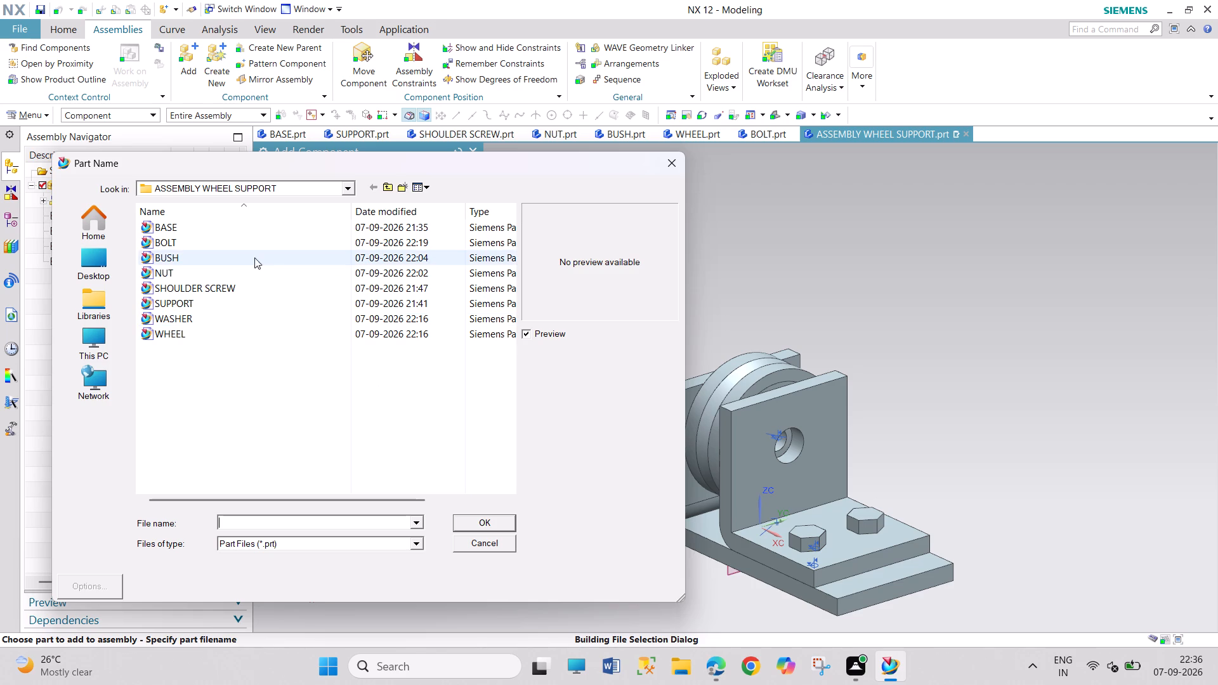
left_click(226, 247)
left_click(226, 263)
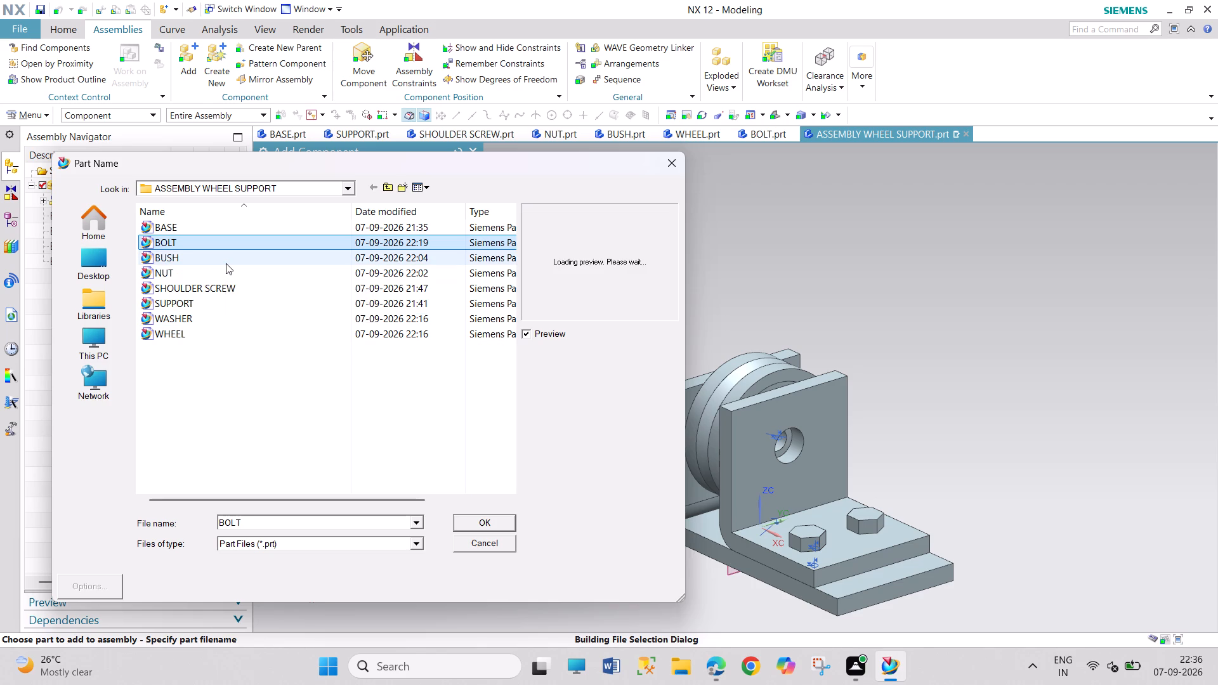
left_click(228, 278)
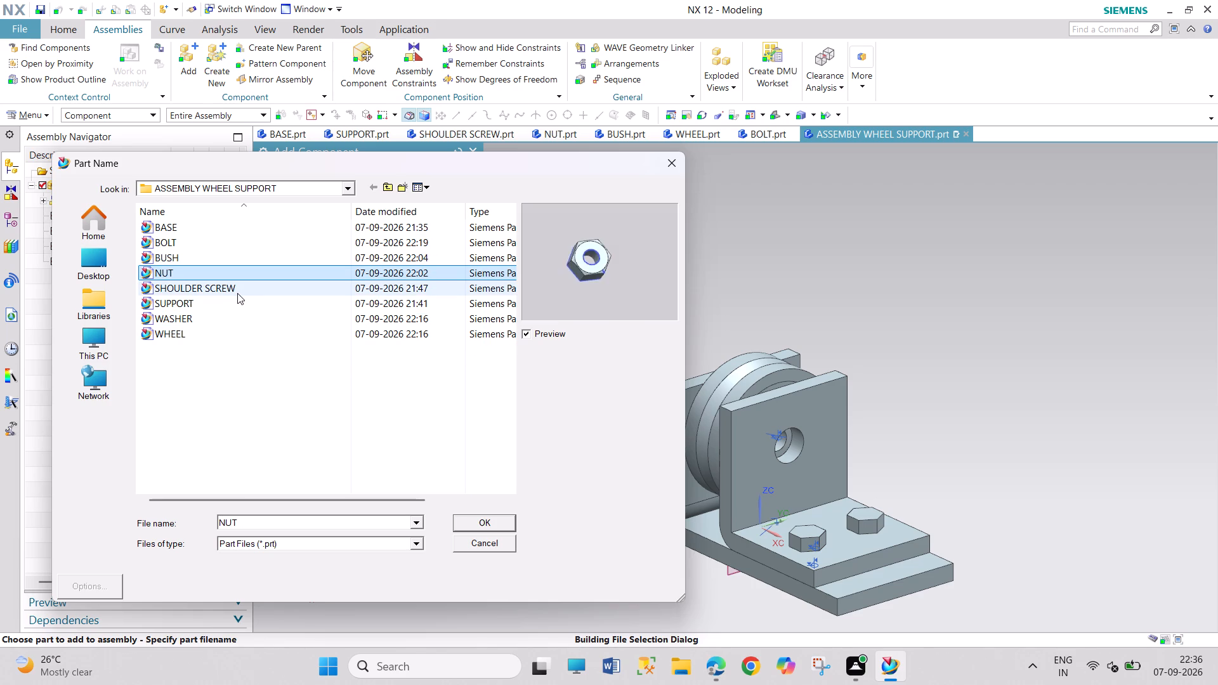
left_click(237, 293)
left_click(507, 523)
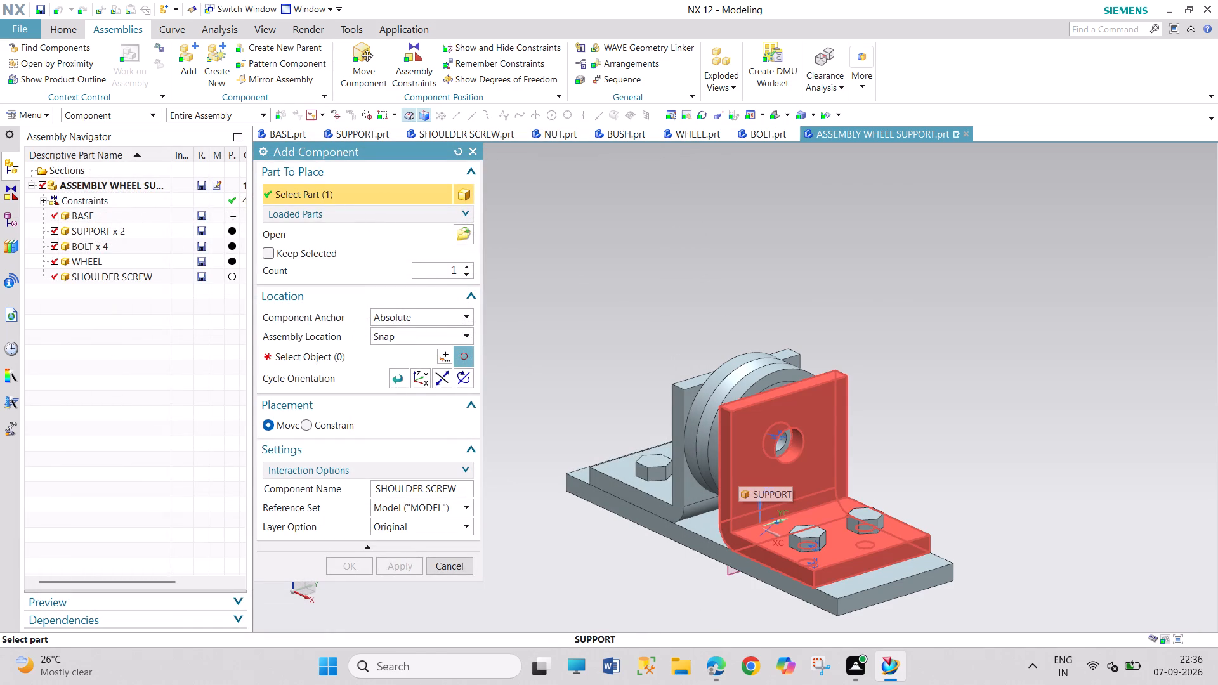
left_click(345, 360)
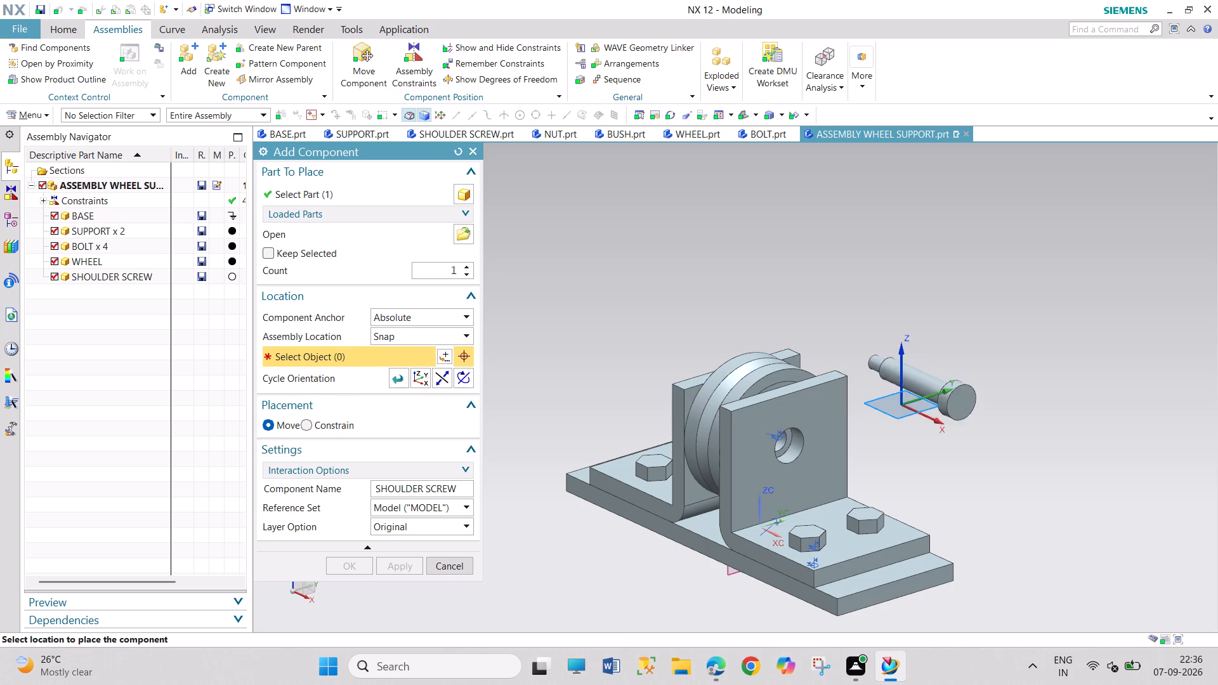
left_click(919, 415)
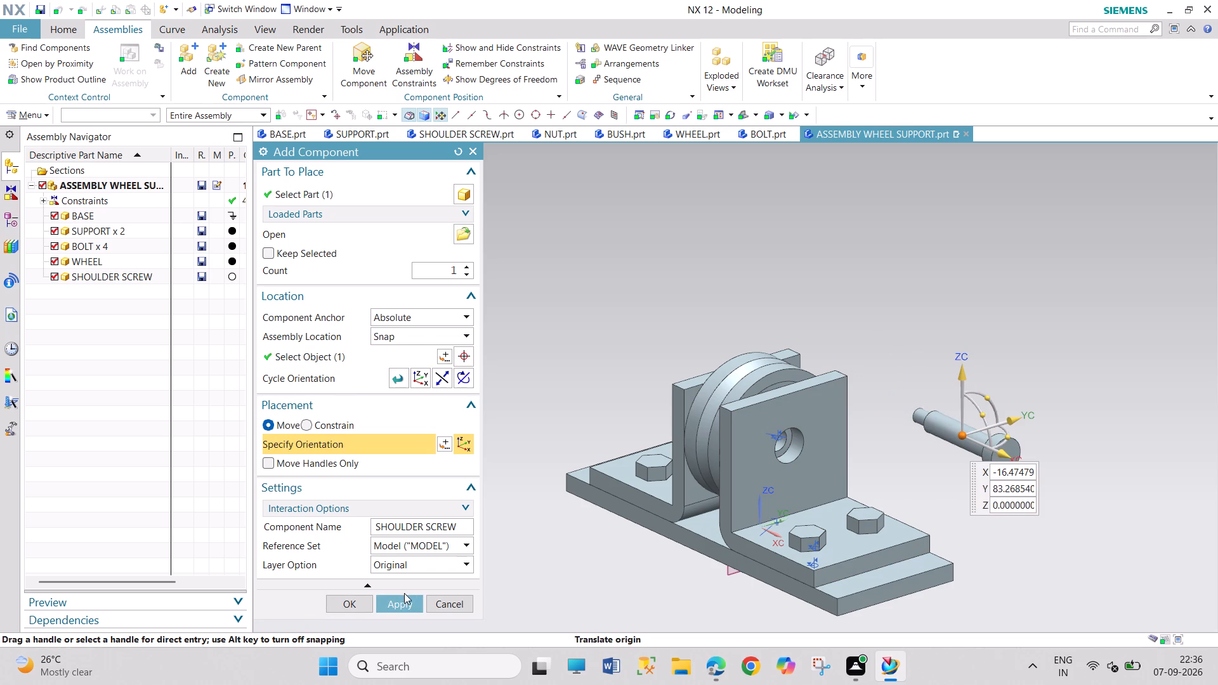
left_click(392, 607)
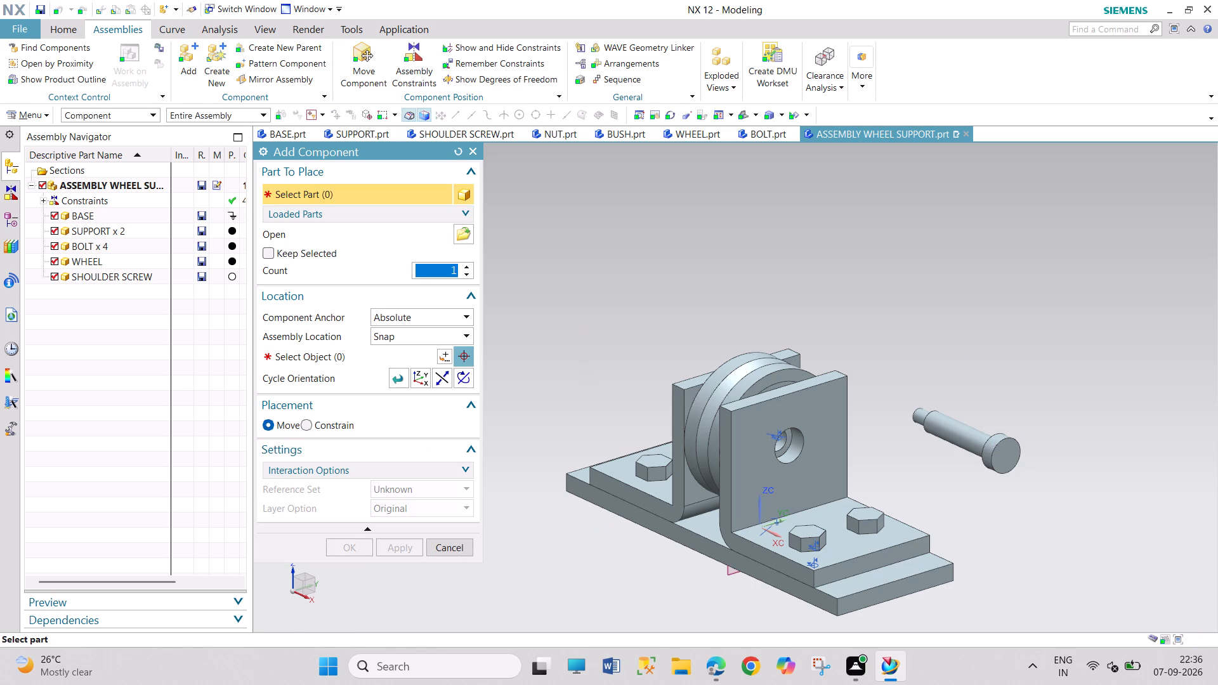
left_click(469, 154)
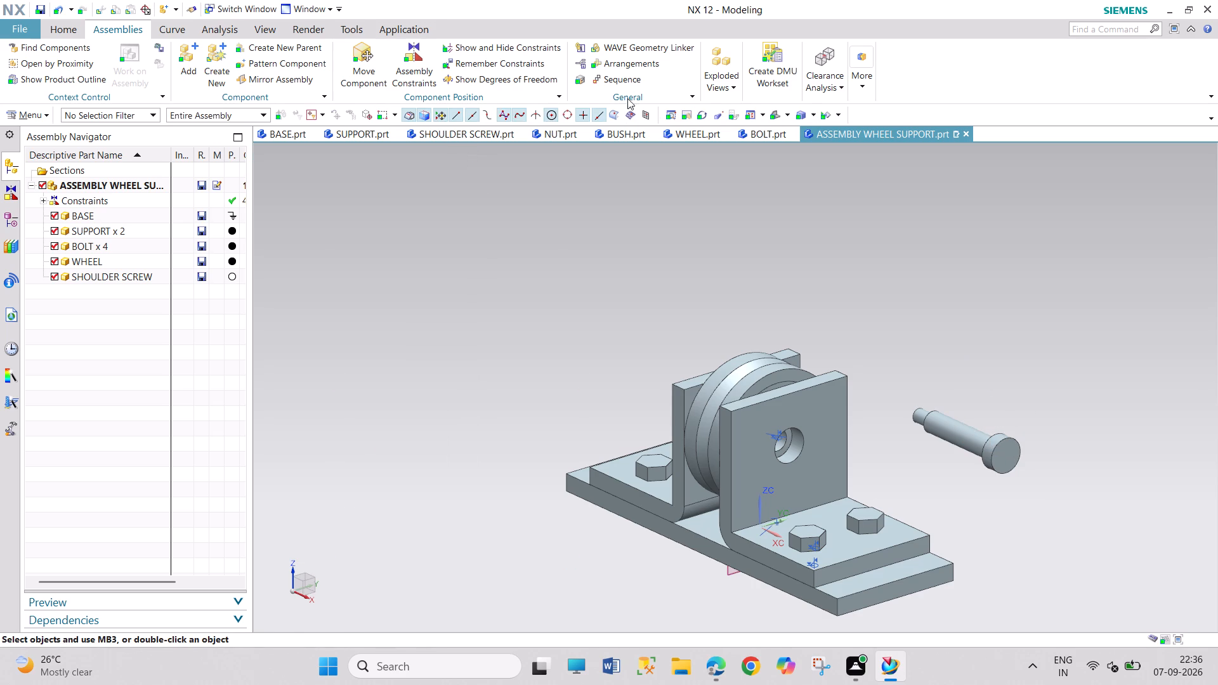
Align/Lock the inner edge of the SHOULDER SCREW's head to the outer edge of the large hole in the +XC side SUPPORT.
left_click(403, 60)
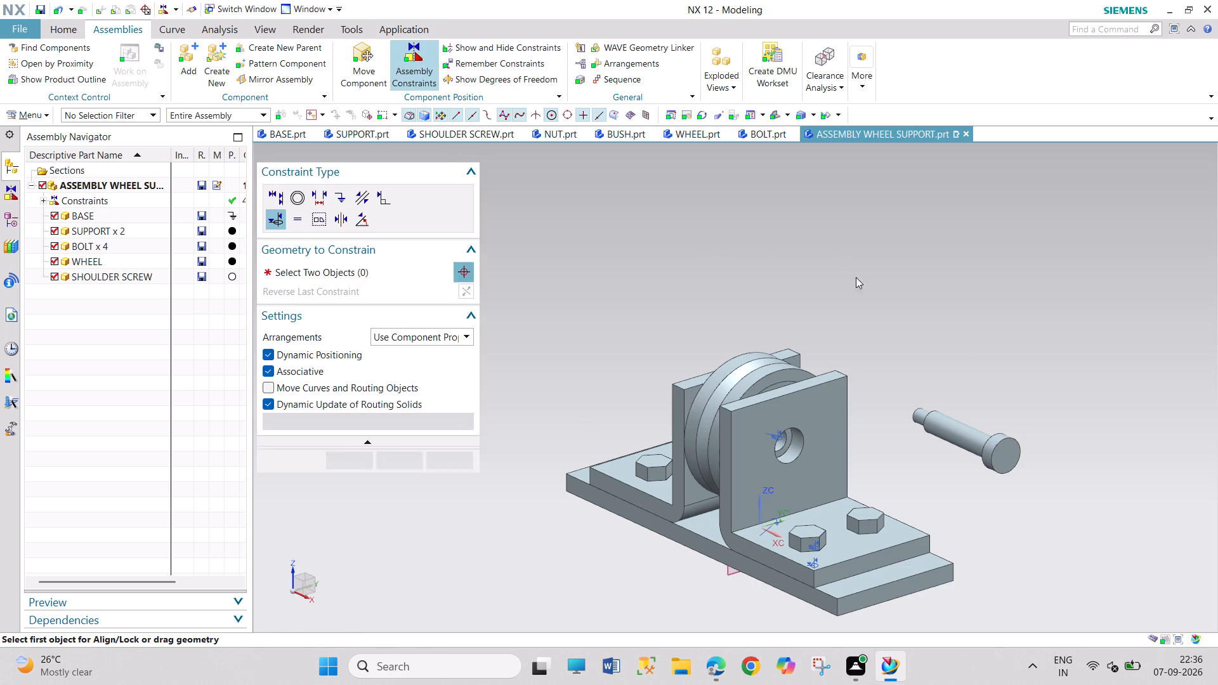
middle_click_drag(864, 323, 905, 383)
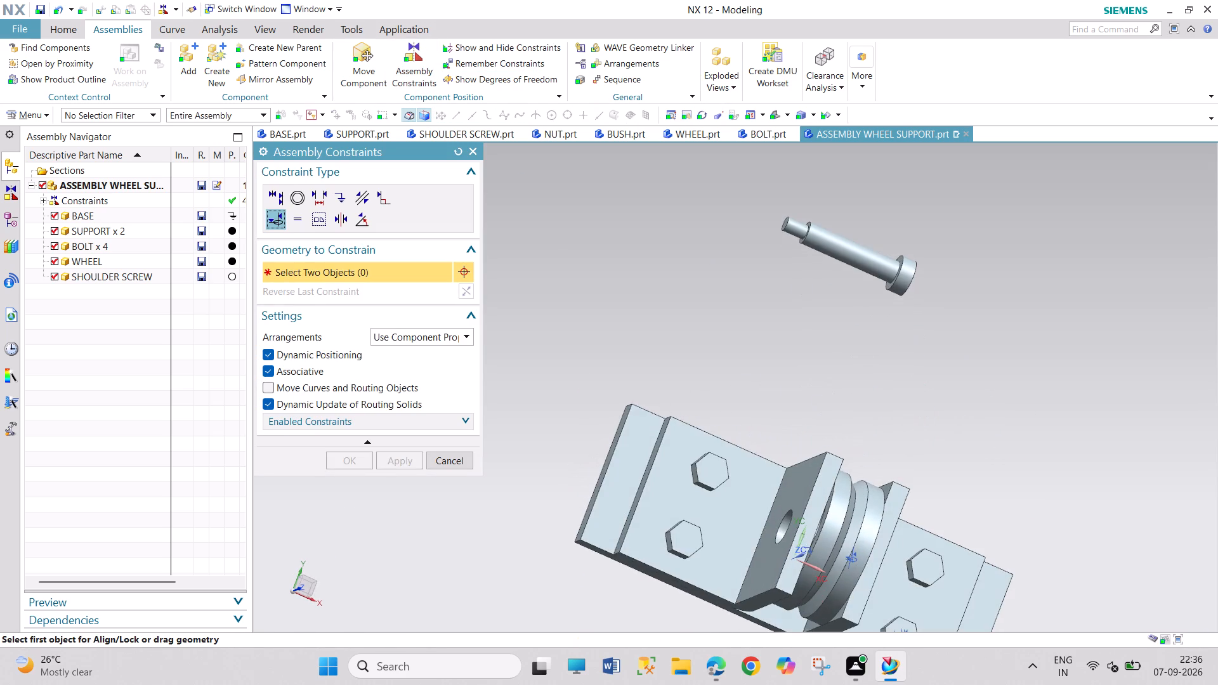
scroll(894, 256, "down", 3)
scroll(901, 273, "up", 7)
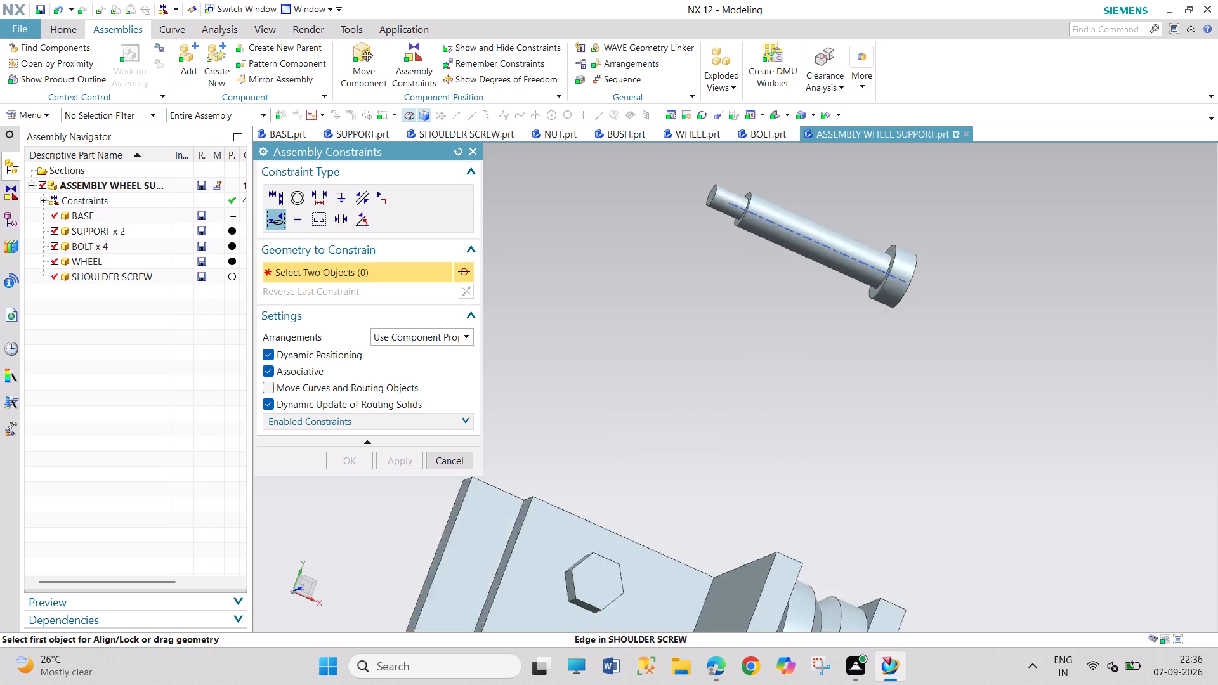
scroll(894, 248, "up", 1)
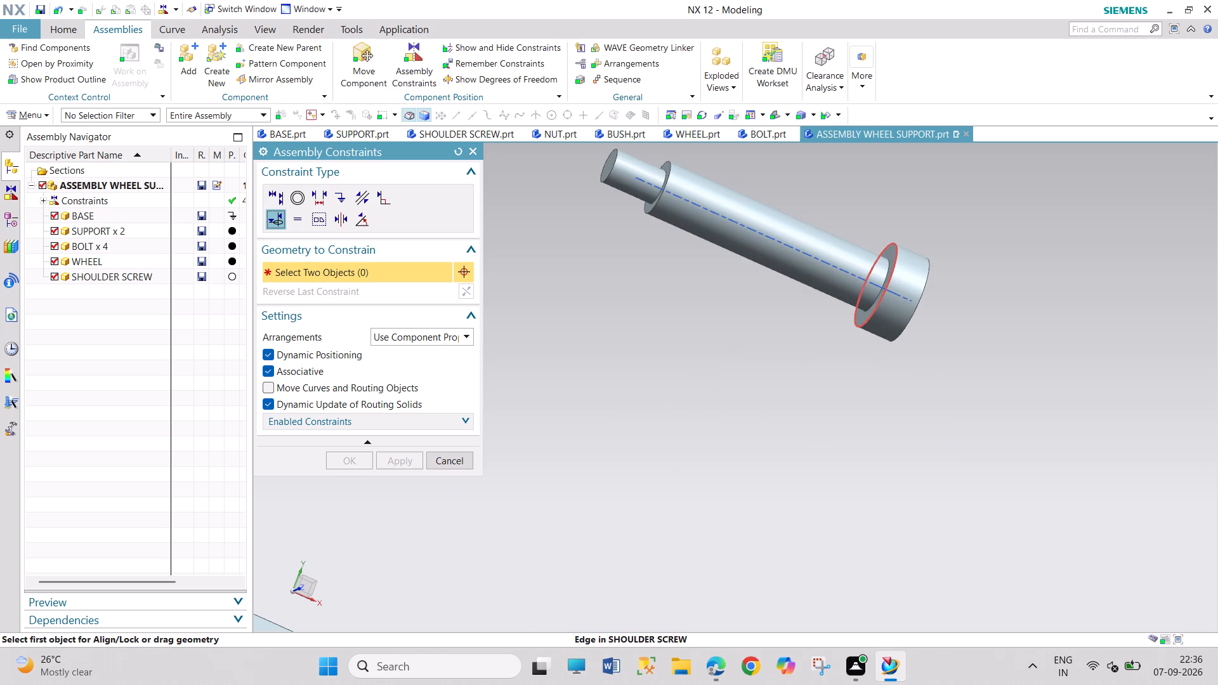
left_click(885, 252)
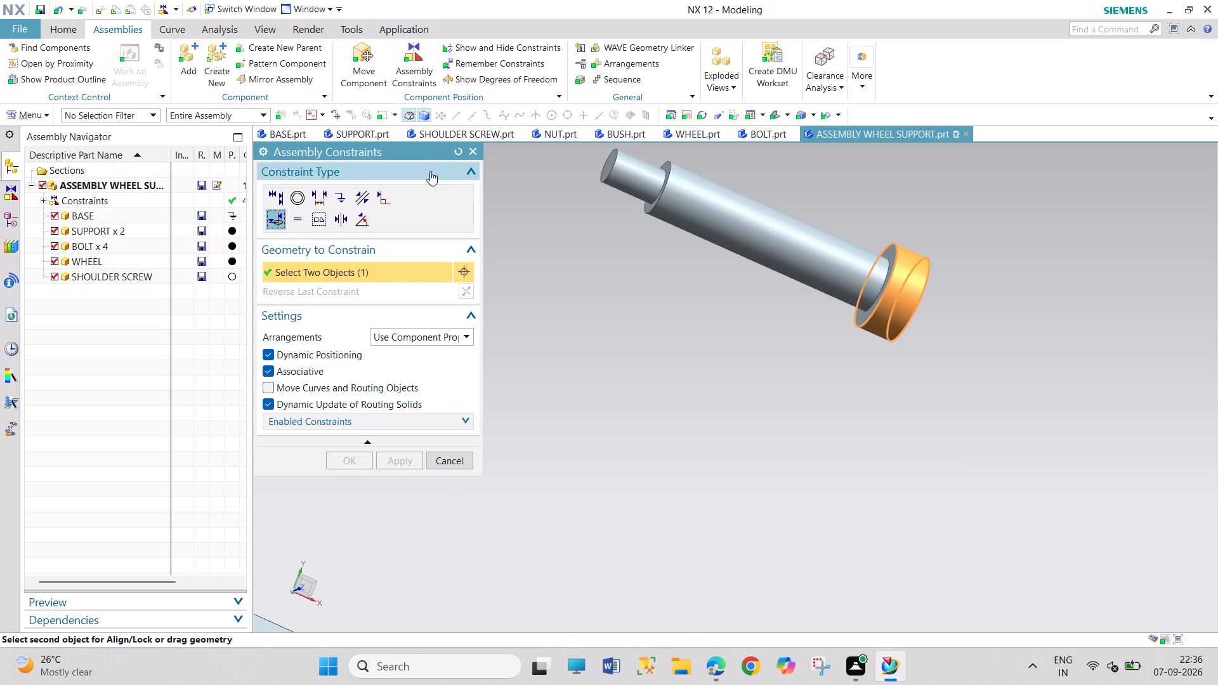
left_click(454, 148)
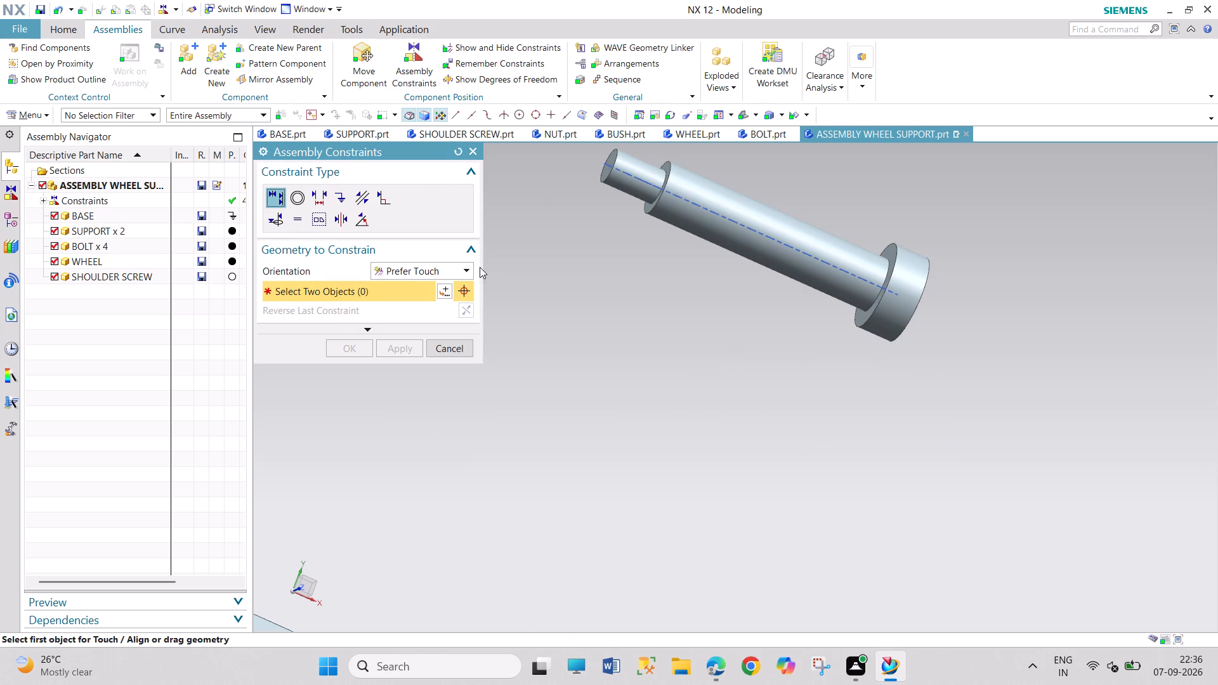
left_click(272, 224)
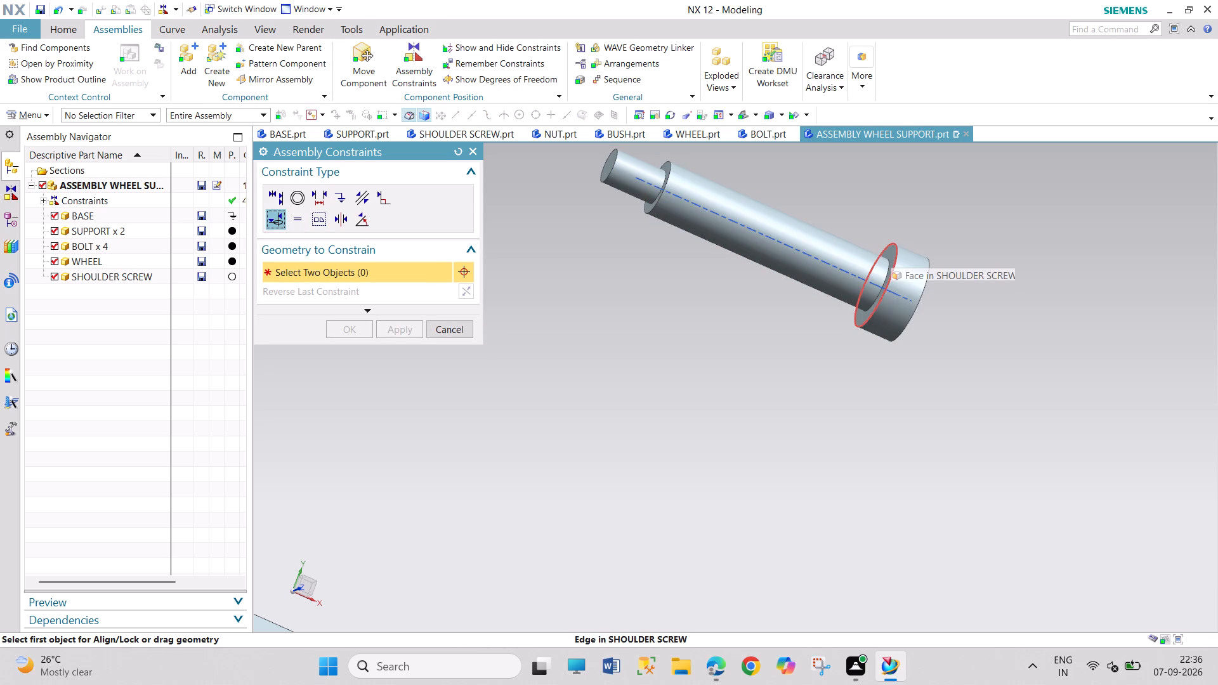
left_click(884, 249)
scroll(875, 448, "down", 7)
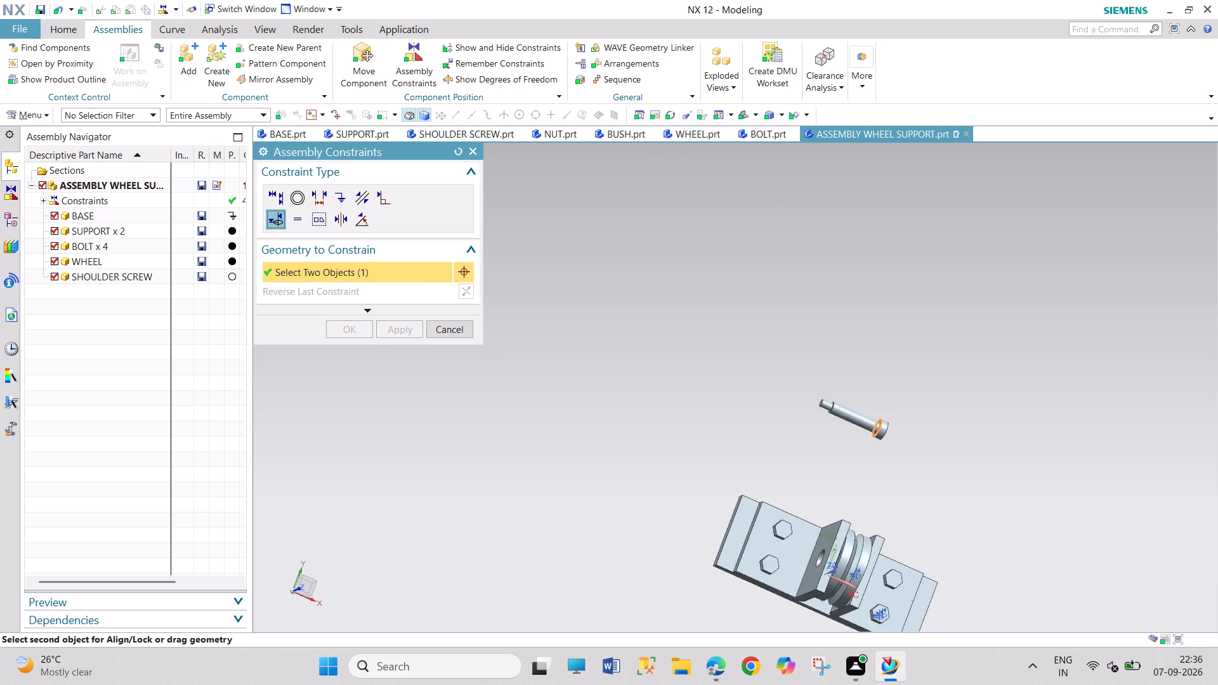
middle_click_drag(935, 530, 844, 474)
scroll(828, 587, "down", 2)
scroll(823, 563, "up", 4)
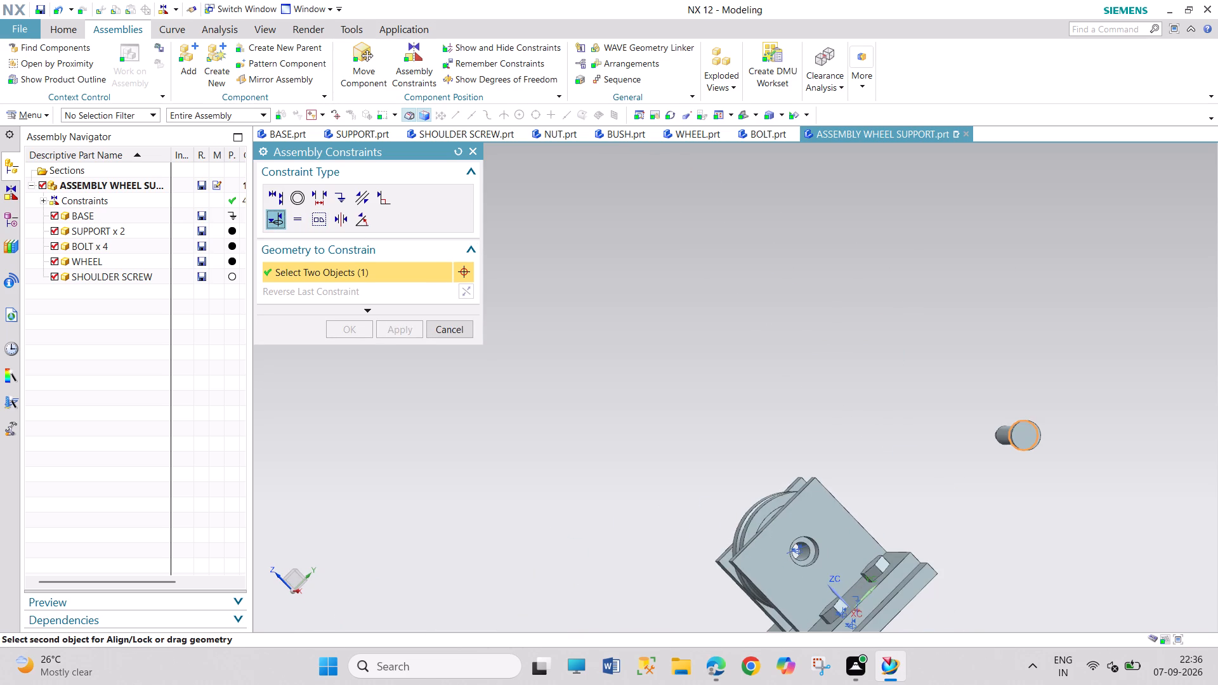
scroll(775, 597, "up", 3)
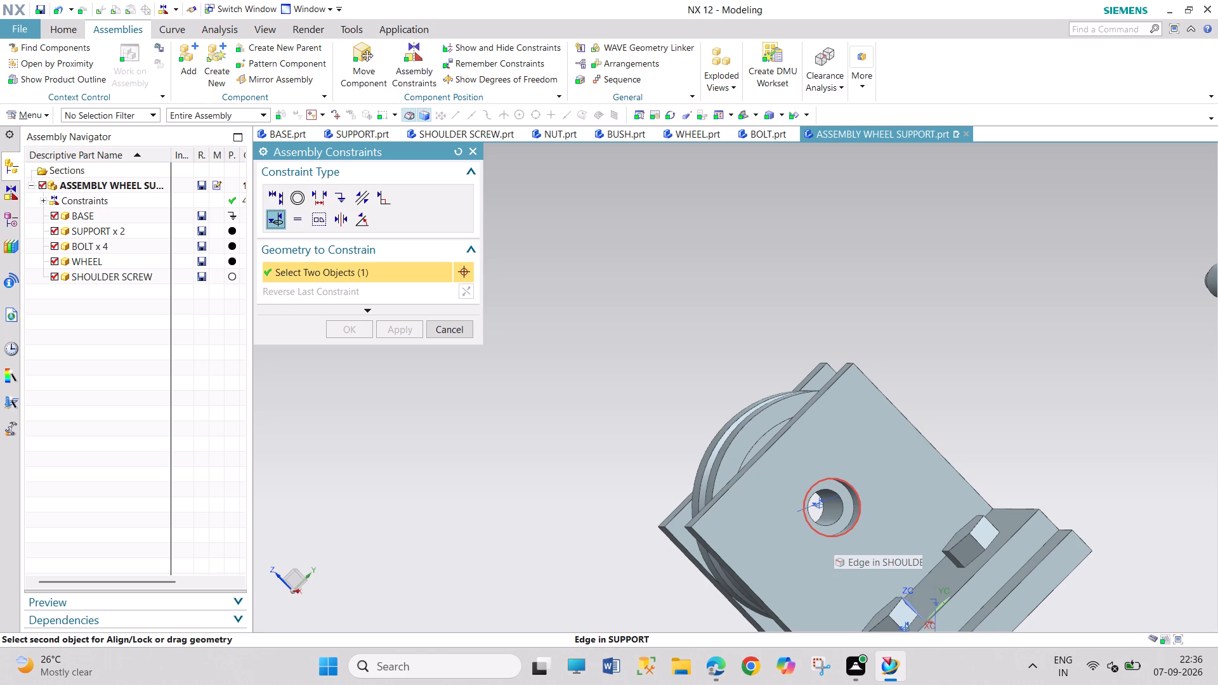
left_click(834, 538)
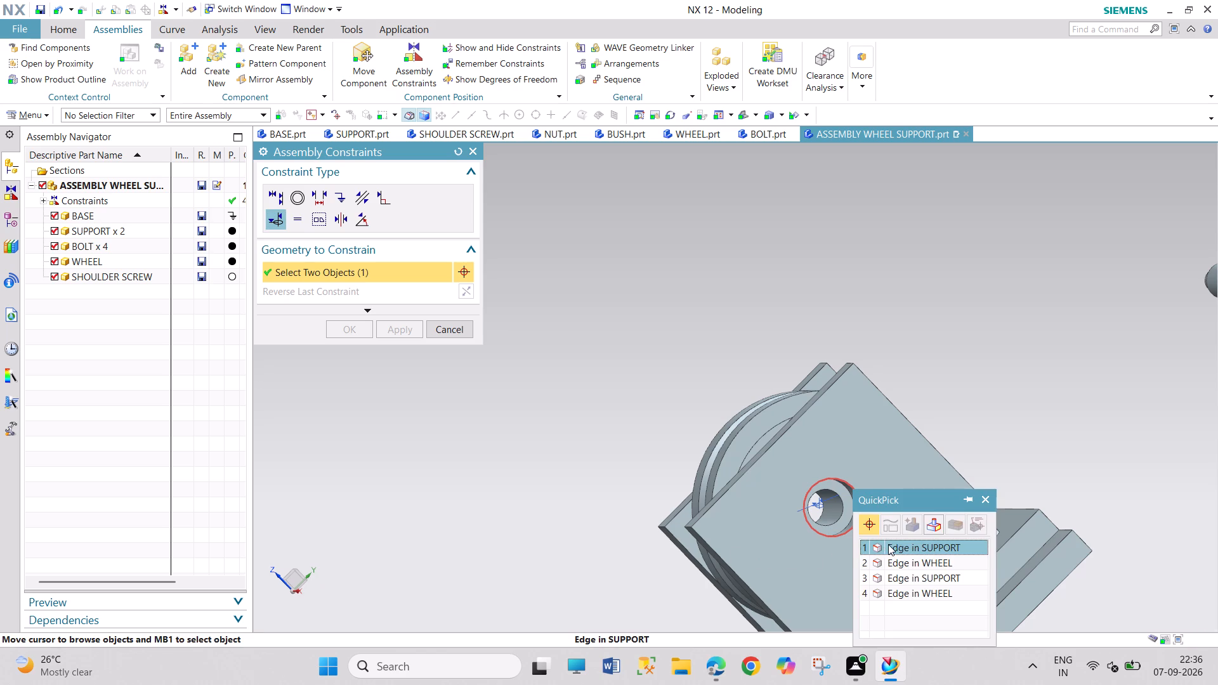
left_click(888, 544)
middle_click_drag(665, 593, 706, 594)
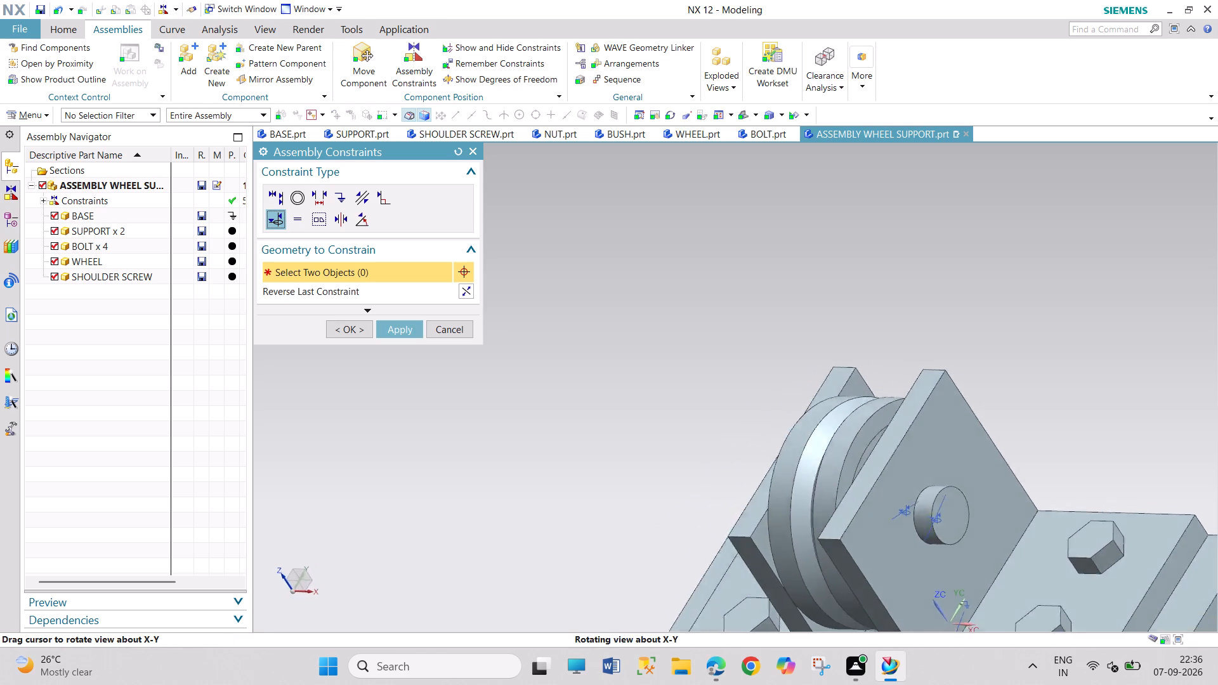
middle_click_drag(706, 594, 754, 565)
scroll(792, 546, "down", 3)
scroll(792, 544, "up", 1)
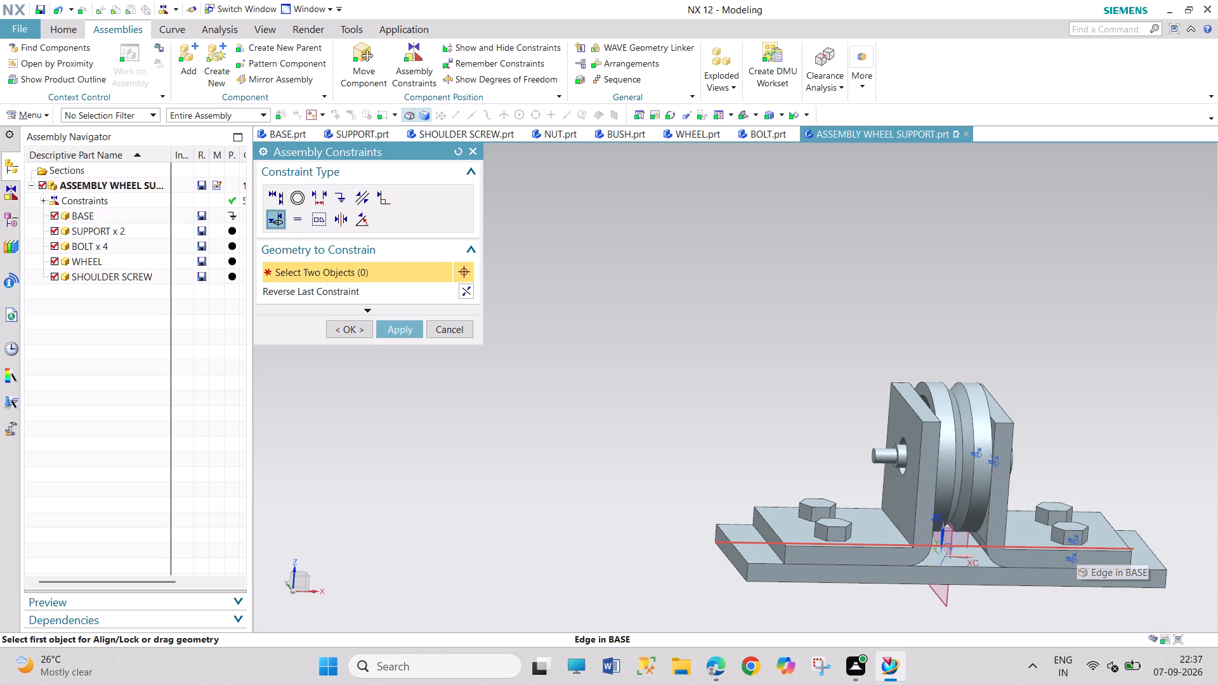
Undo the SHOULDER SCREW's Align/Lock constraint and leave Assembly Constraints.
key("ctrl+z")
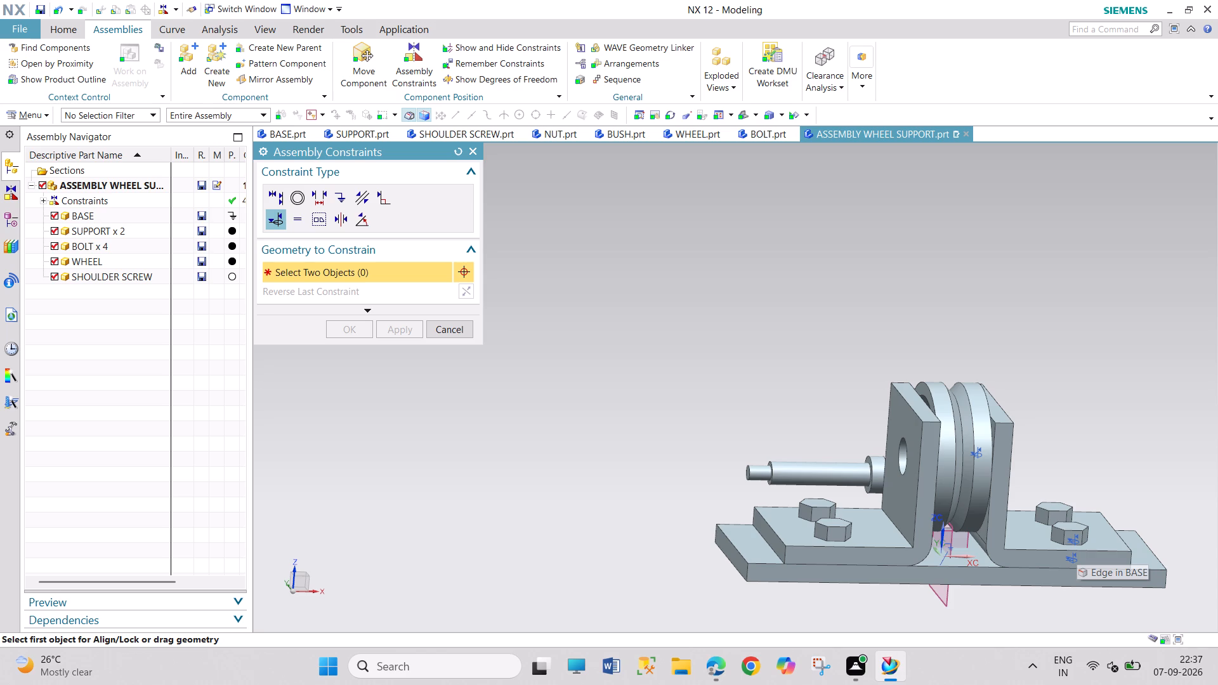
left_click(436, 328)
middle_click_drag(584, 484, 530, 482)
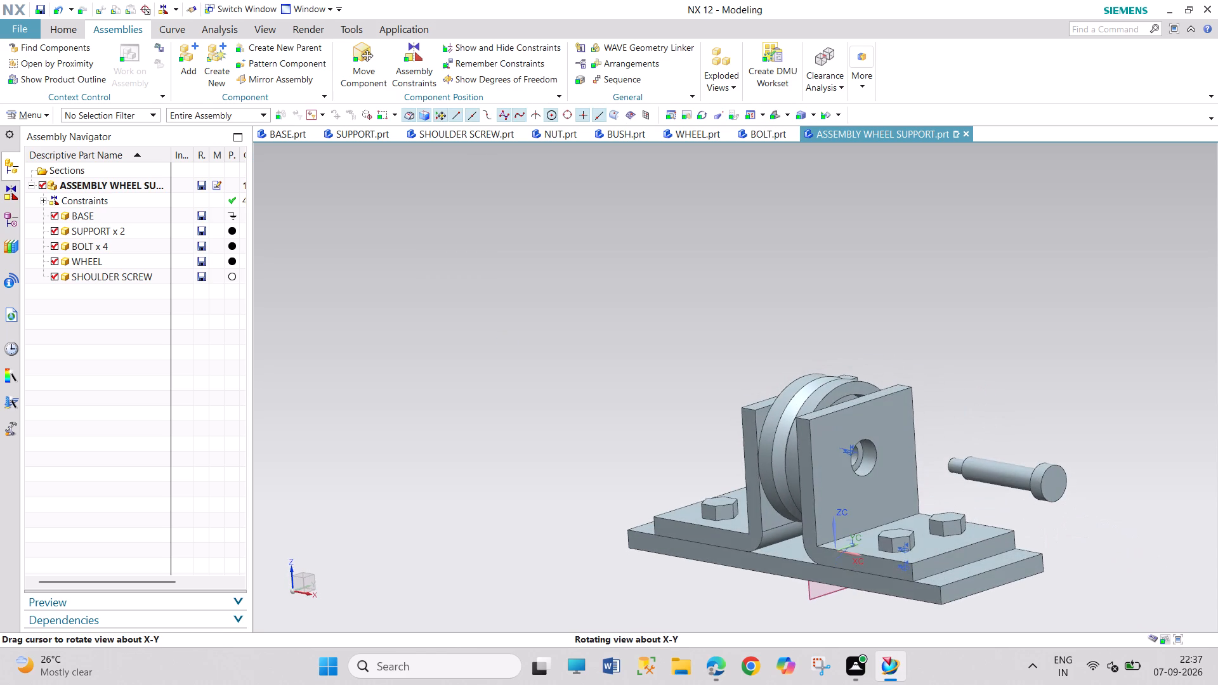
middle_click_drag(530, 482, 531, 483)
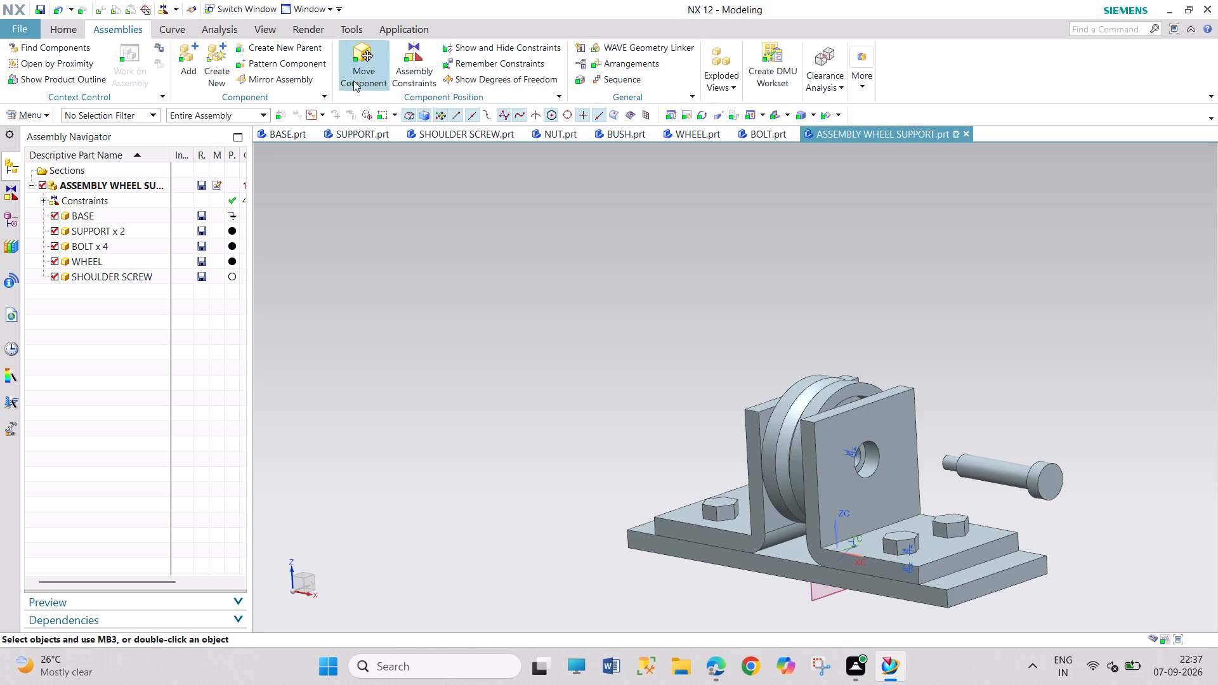
Preview the part files in the ASSEMBLY WHEEL SUPPORT folder, starting with WASHER, without adding any component.
left_click(194, 77)
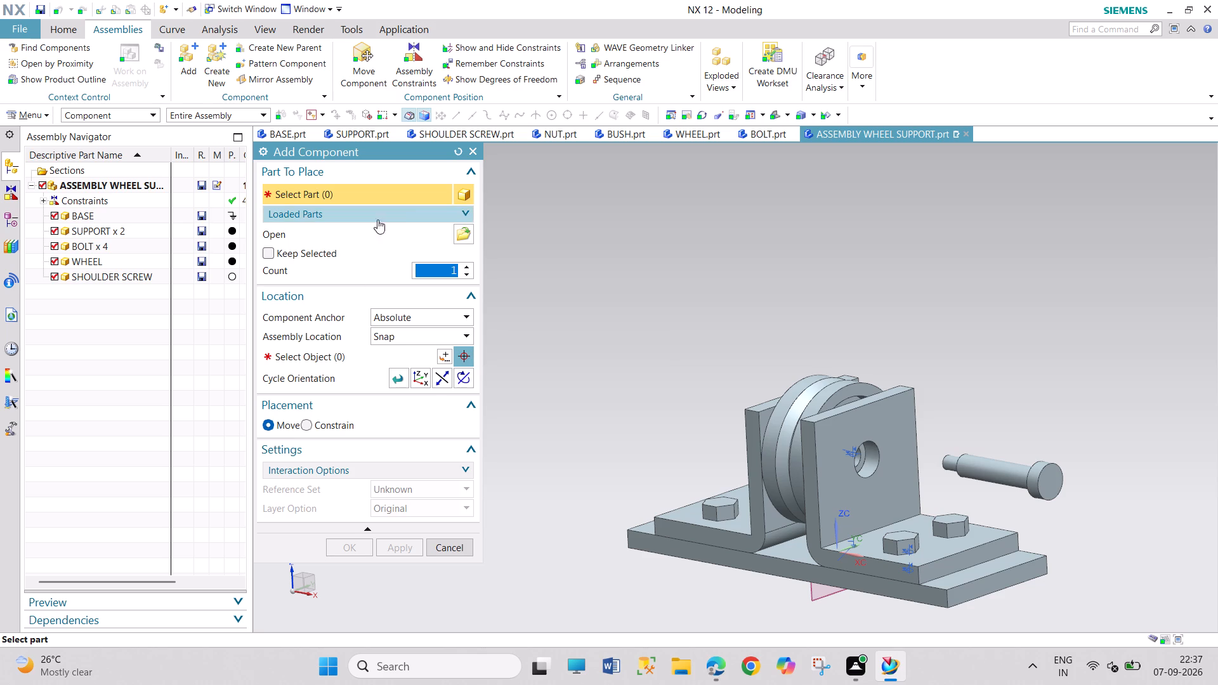
left_click(461, 234)
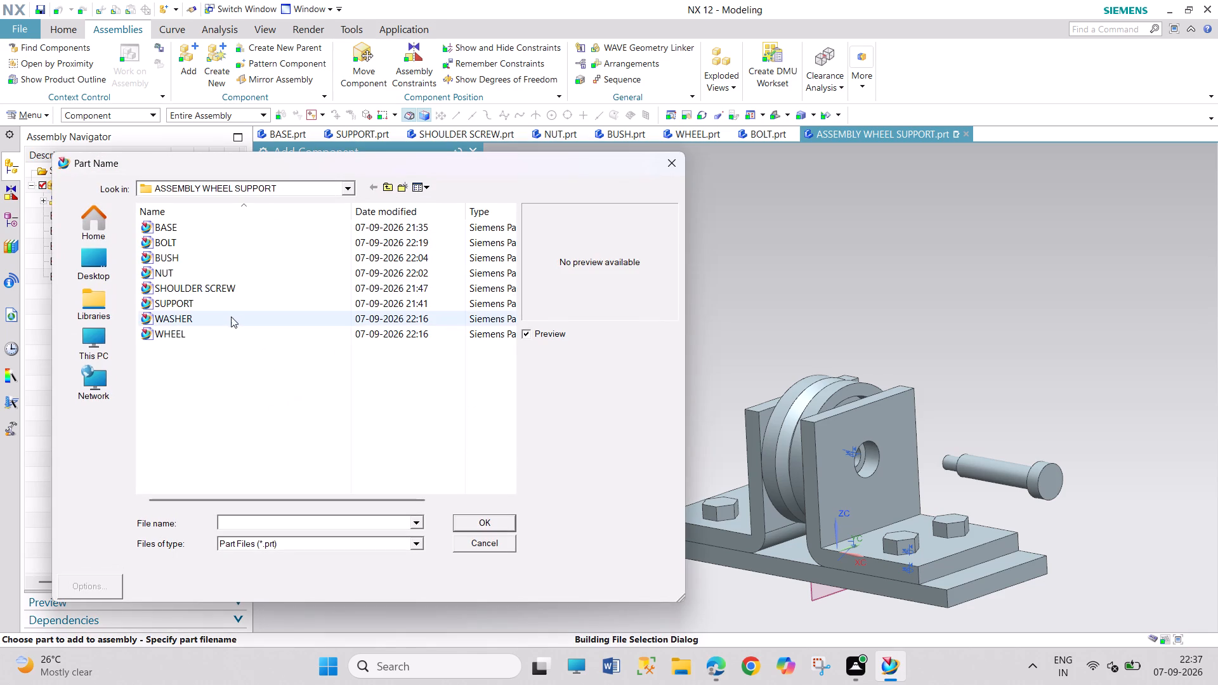
left_click(226, 322)
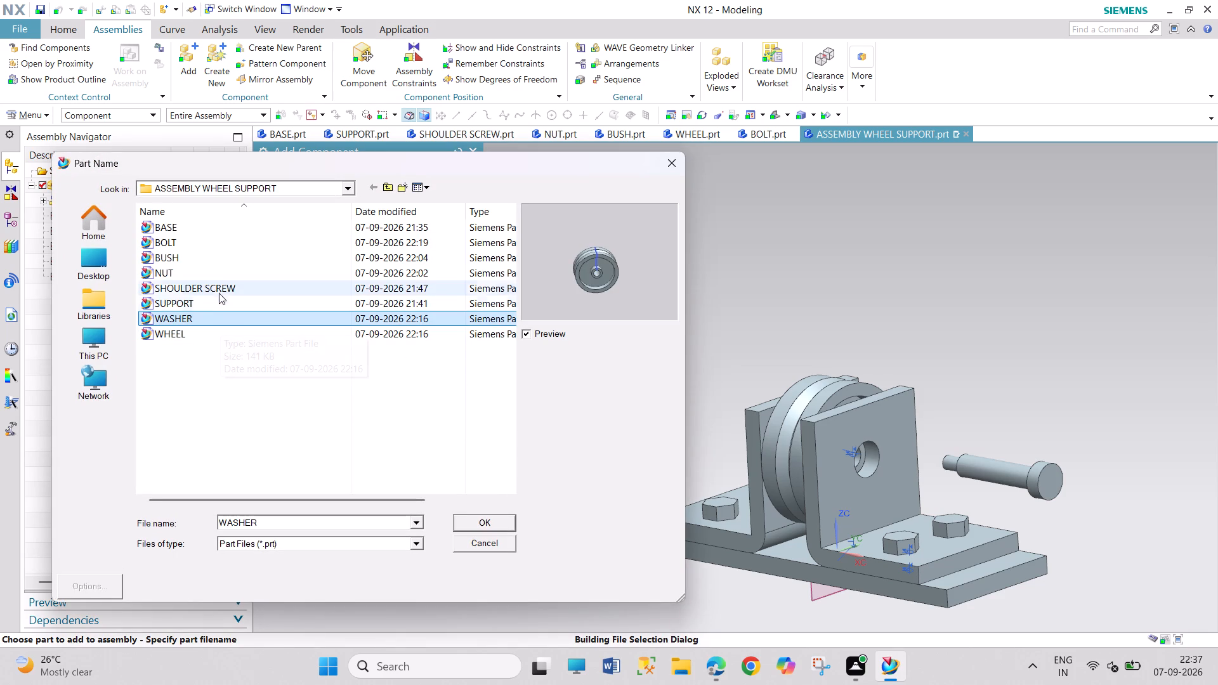
left_click(209, 334)
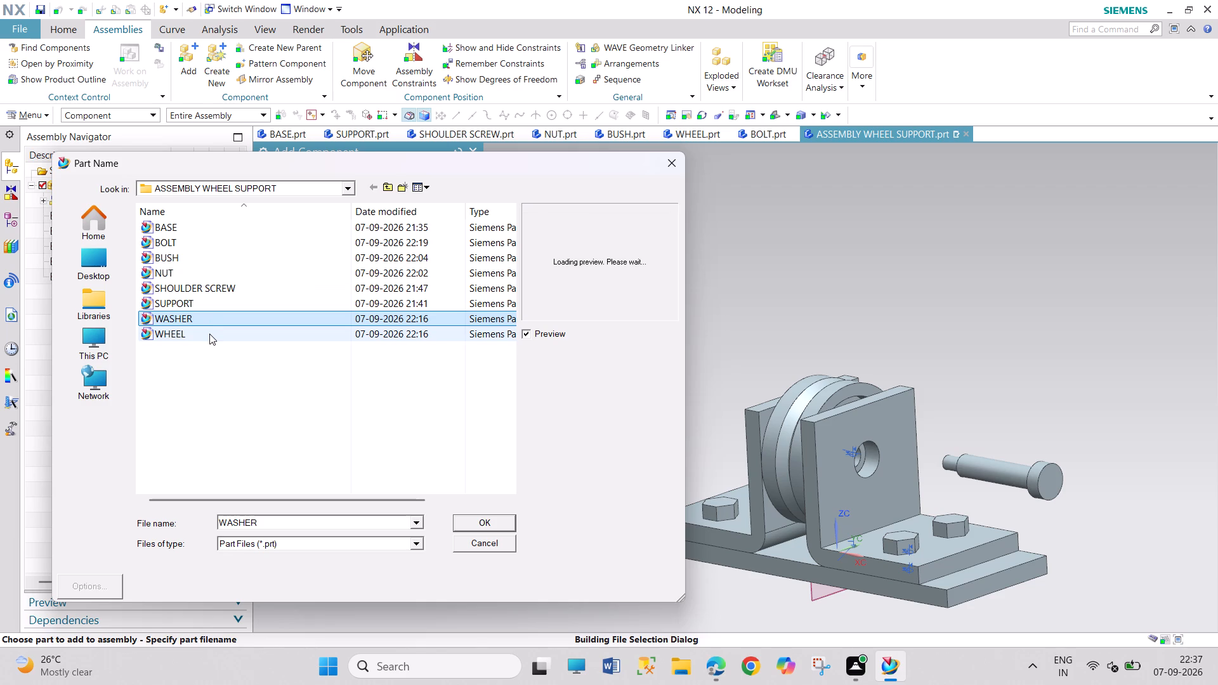
left_click(211, 322)
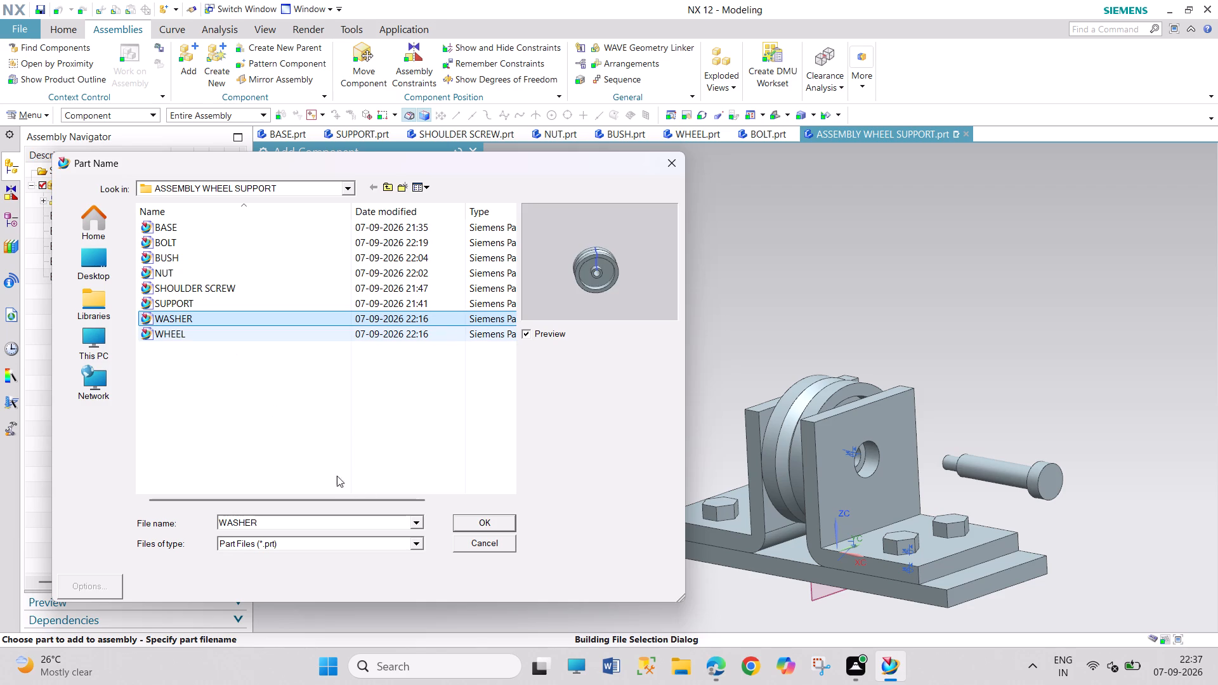
left_click(194, 299)
left_click(206, 290)
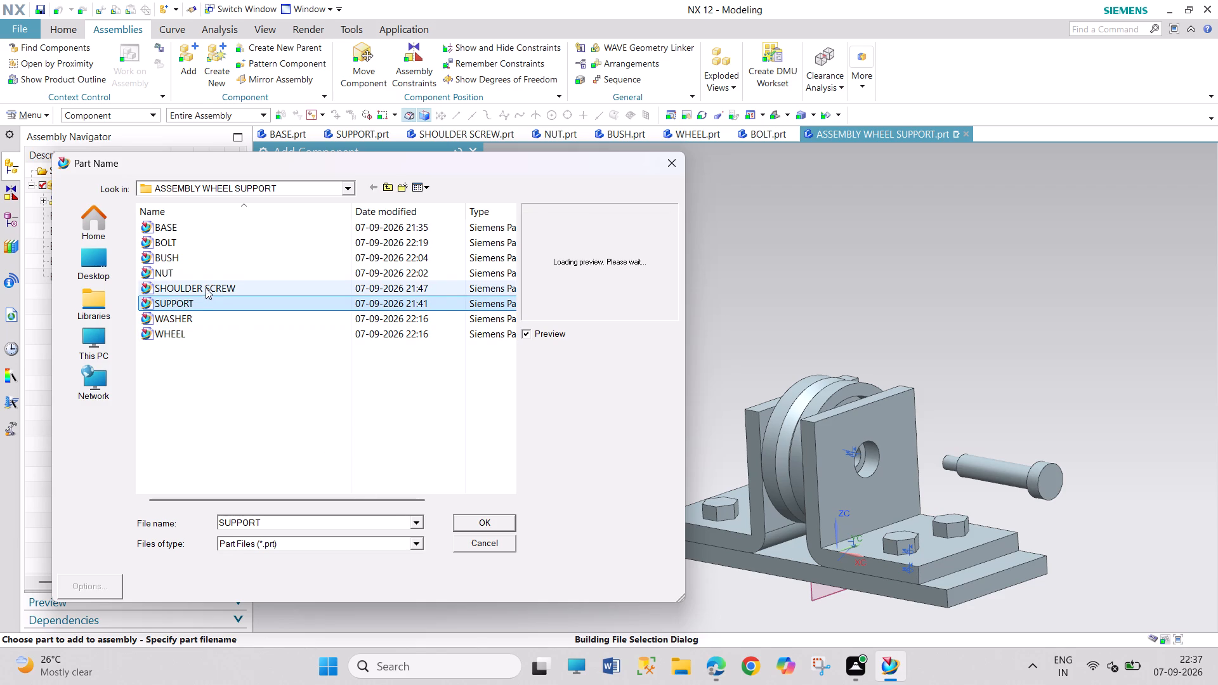
left_click(206, 269)
left_click(206, 260)
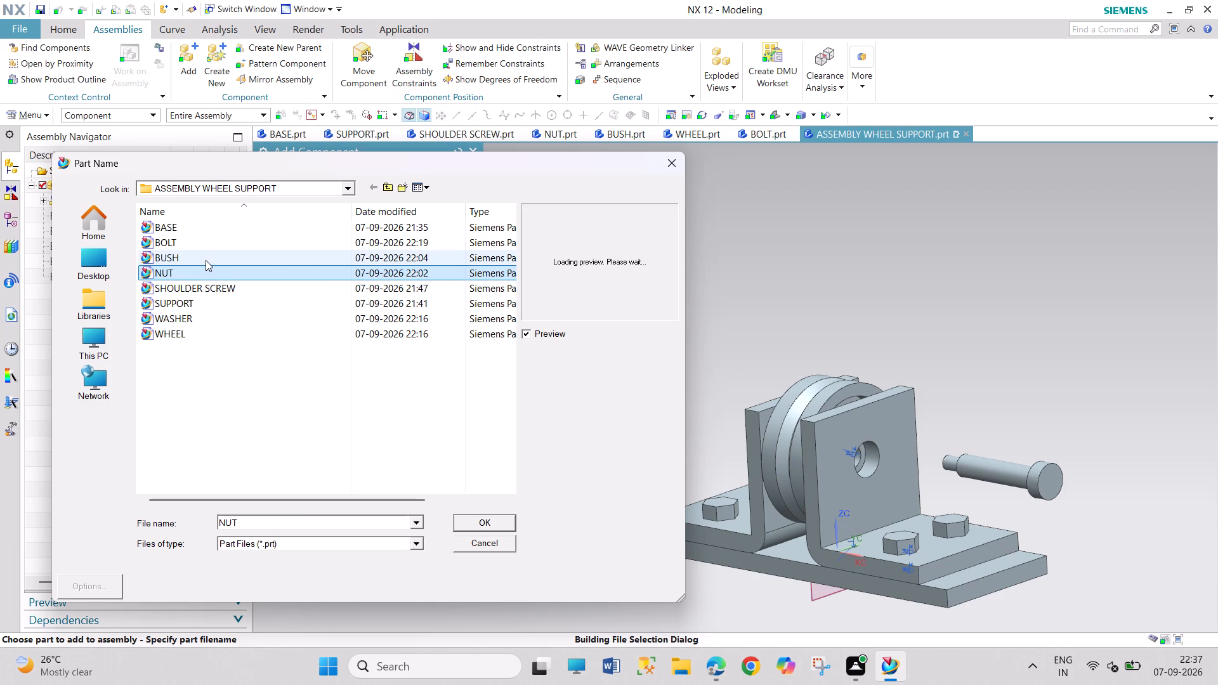
left_click(208, 245)
left_click(209, 232)
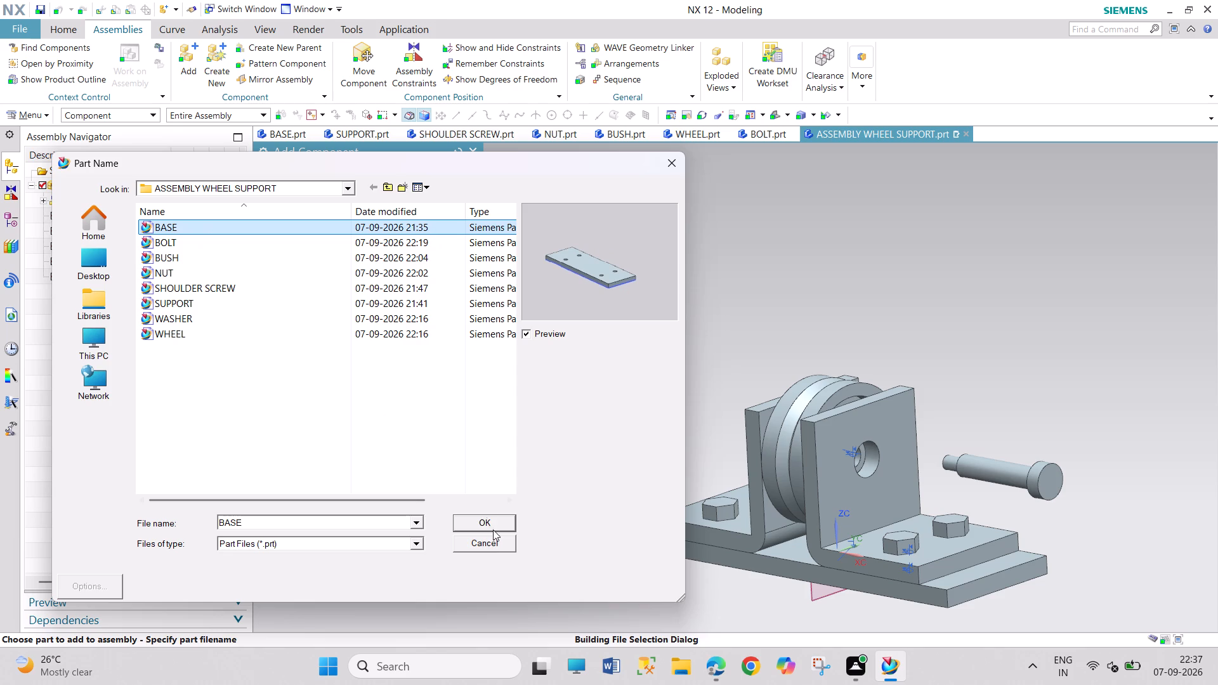
left_click(483, 542)
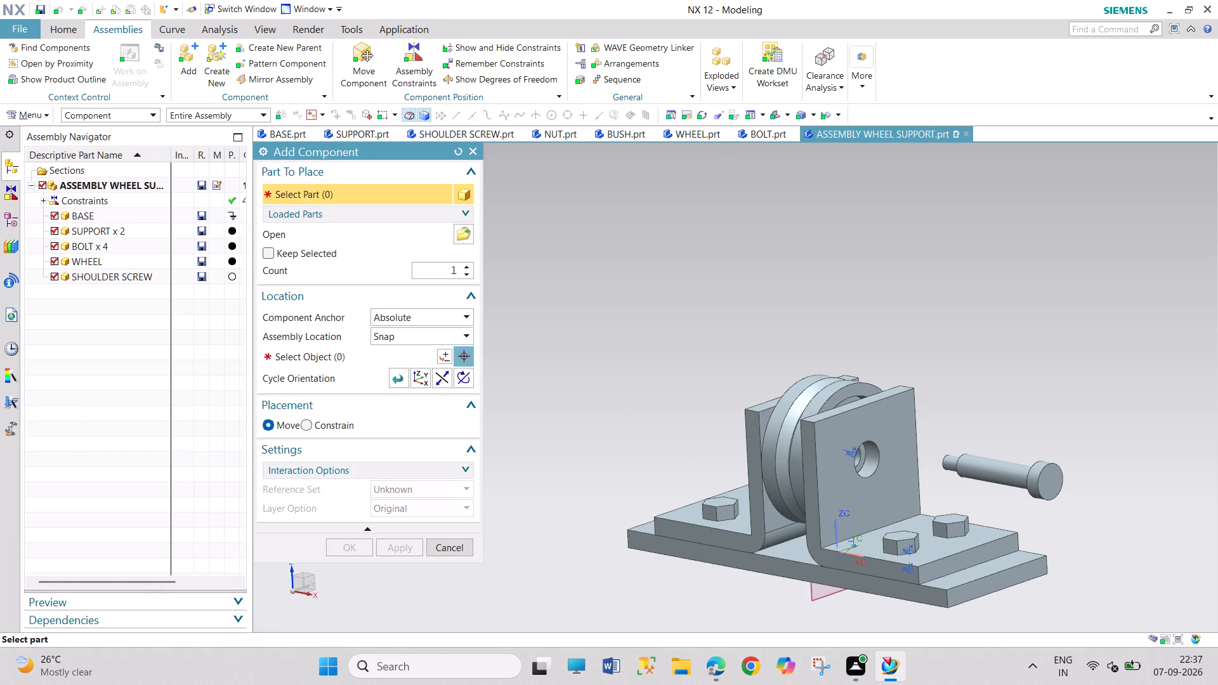
left_click(454, 554)
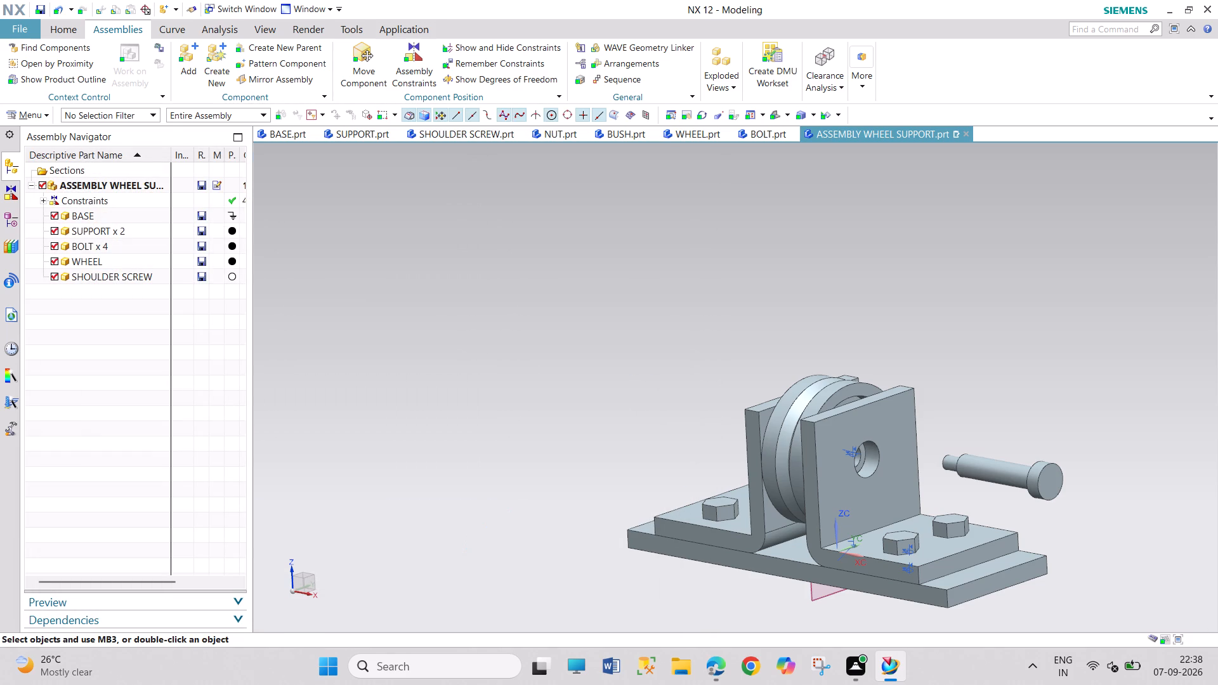
Create a new Model part in millimeters named WASHER1 in the ASSEMBLY WHEEL SUPPORT folder.
key("ctrl+n")
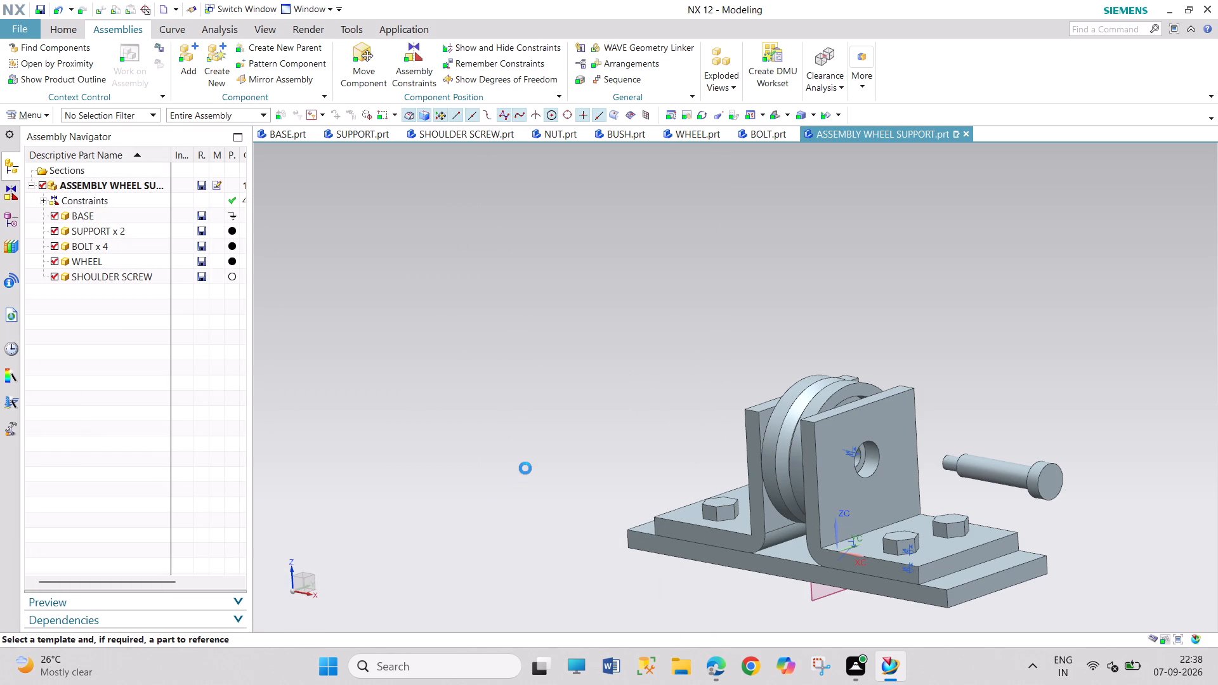
scroll(753, 522, "down", 3)
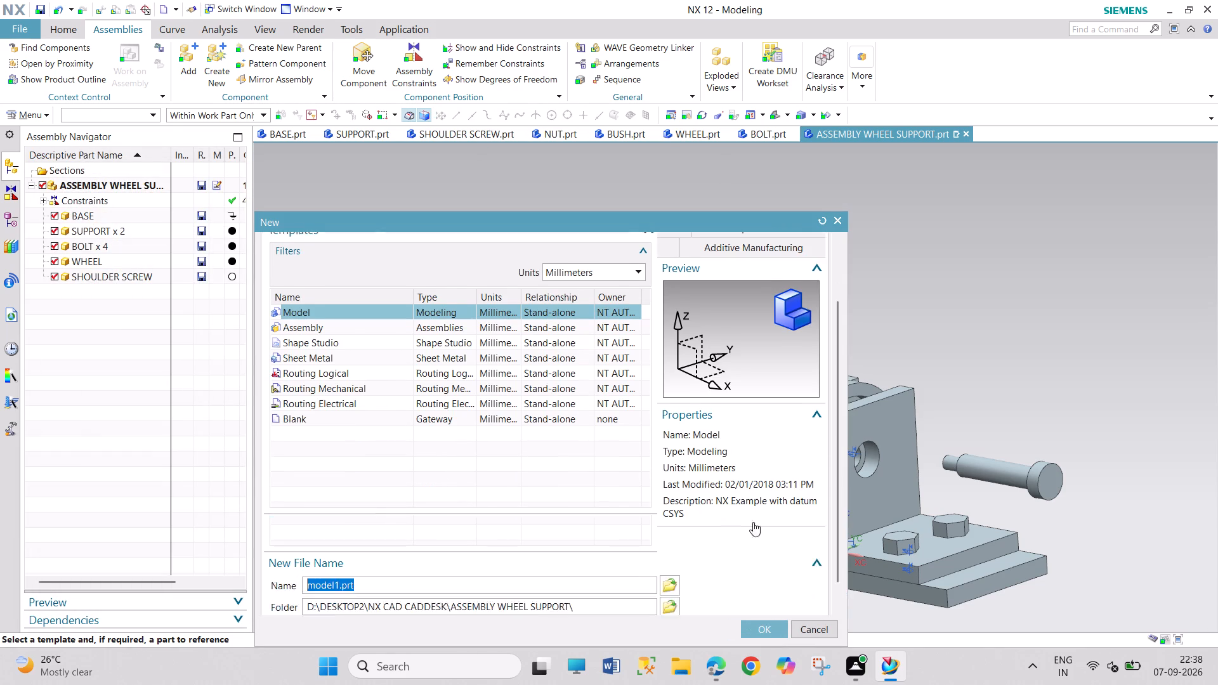
type("WASHER")
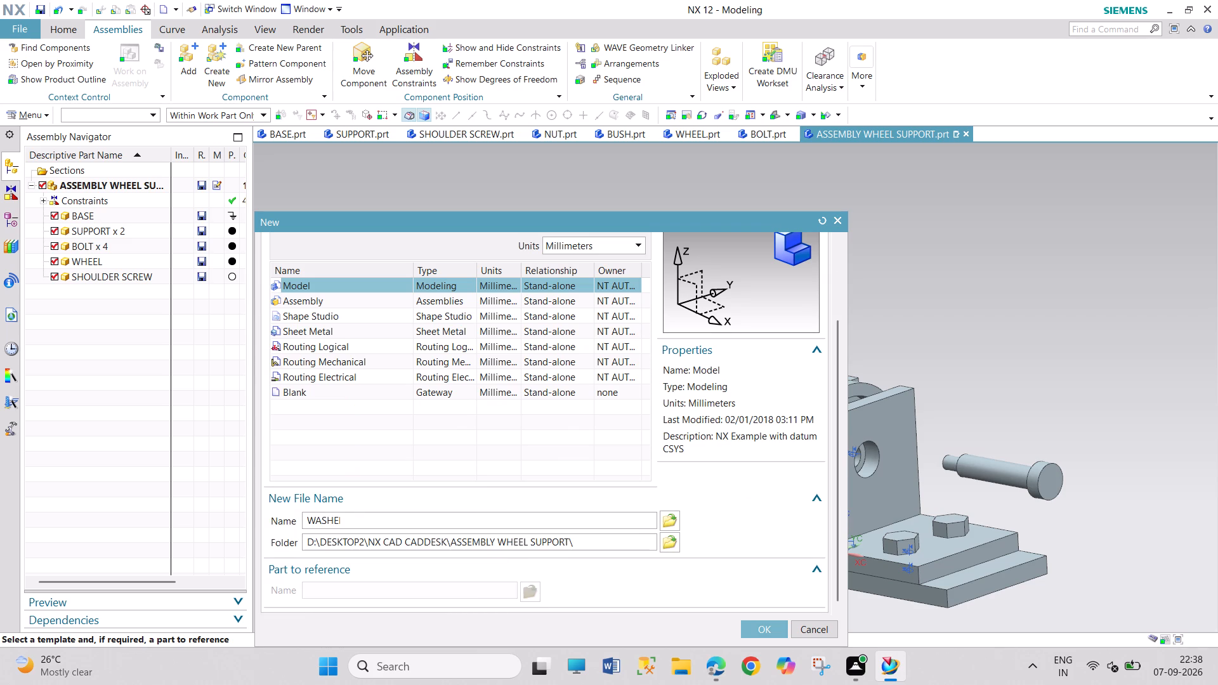
key("Return")
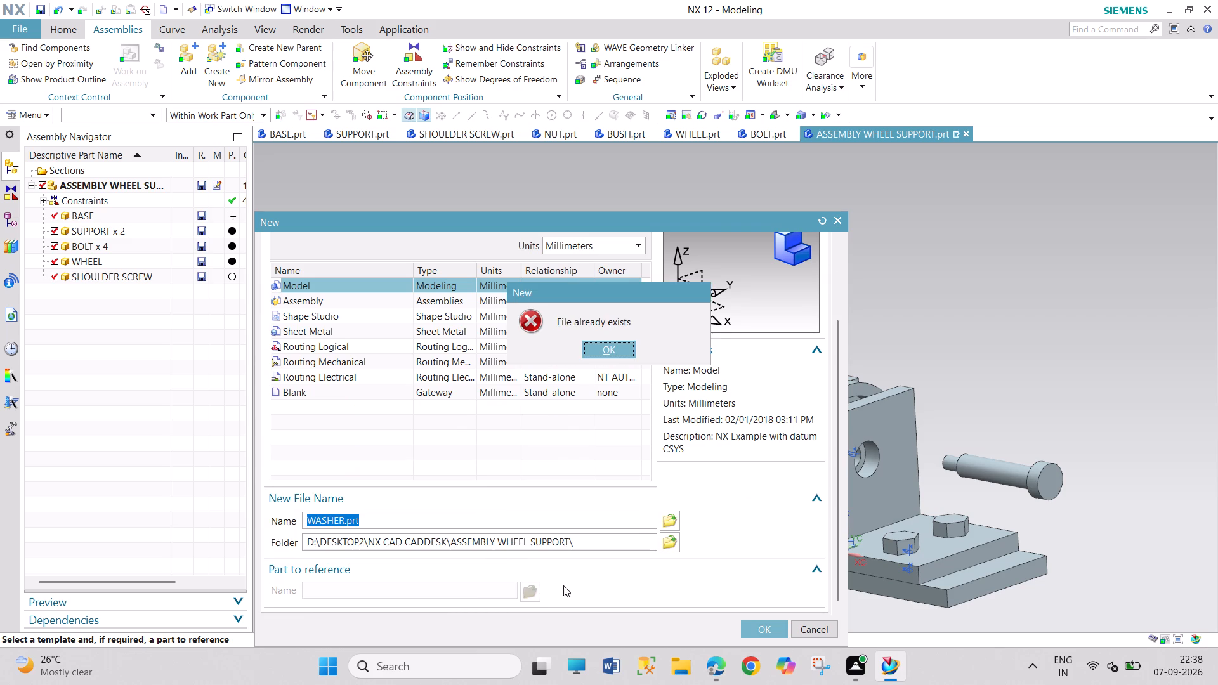
left_click(613, 353)
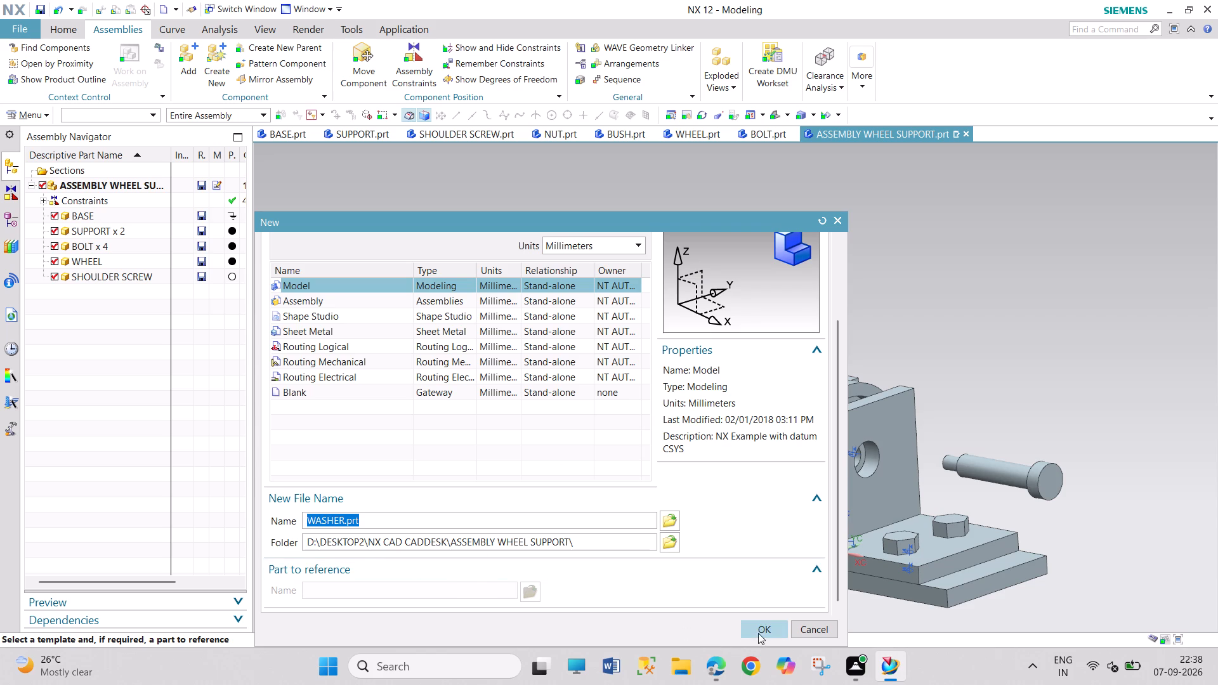
left_click(758, 633)
left_click(620, 348)
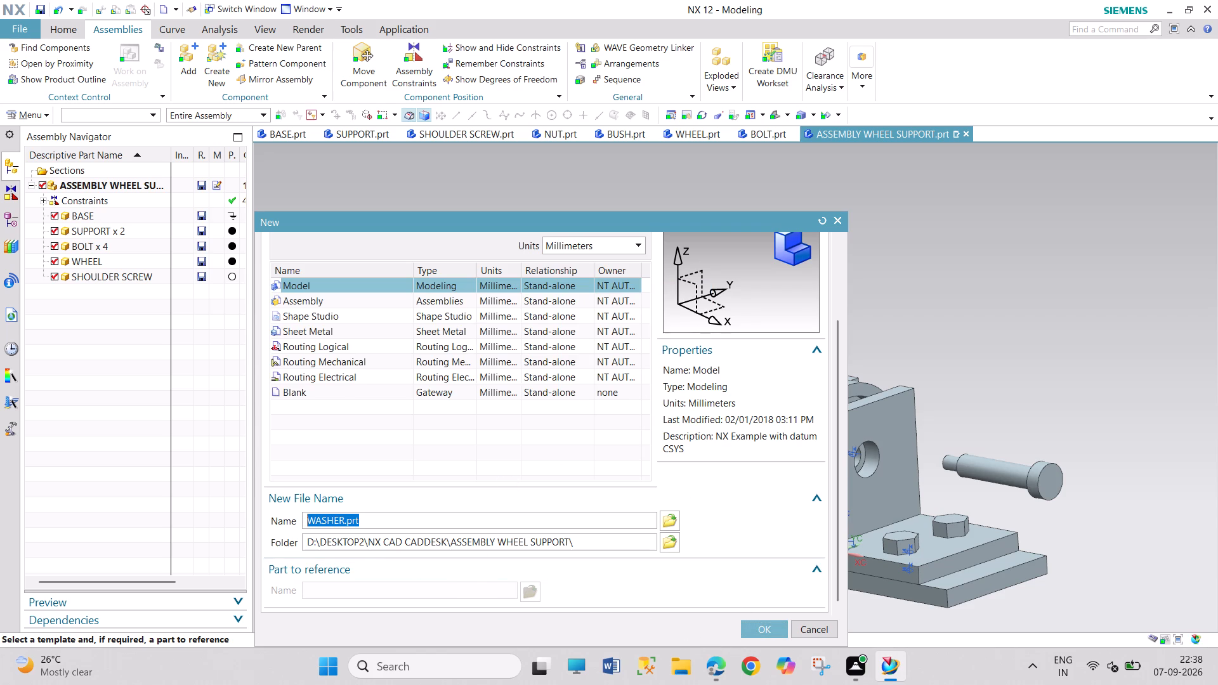
left_click(344, 523)
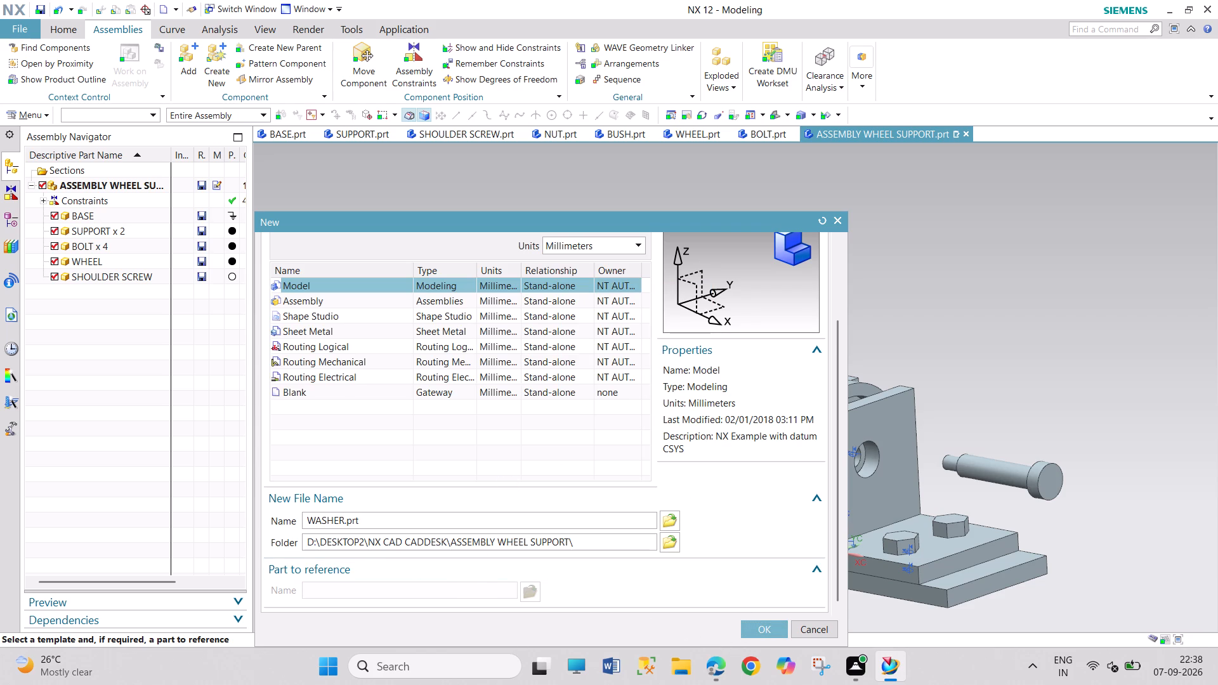
key("1")
key("Return")
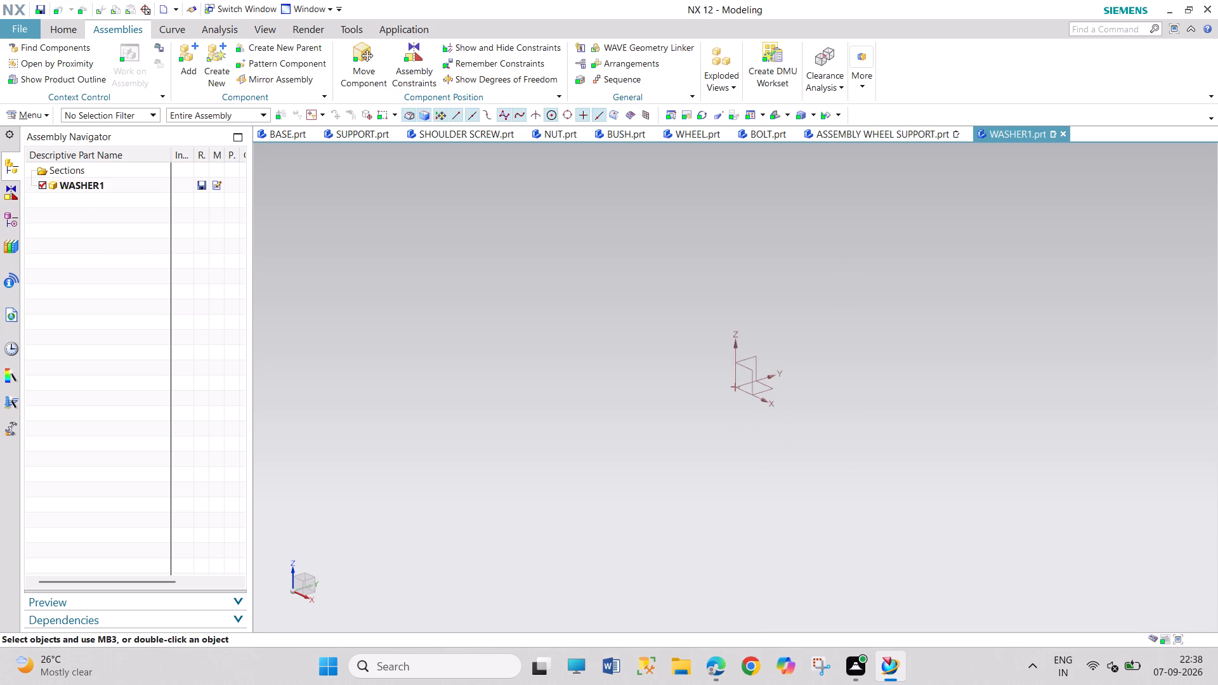
Sketch two concentric circles of 12 mm and 6.25 mm diameter at the origin on the XY plane and finish the sketch.
left_click(29, 115)
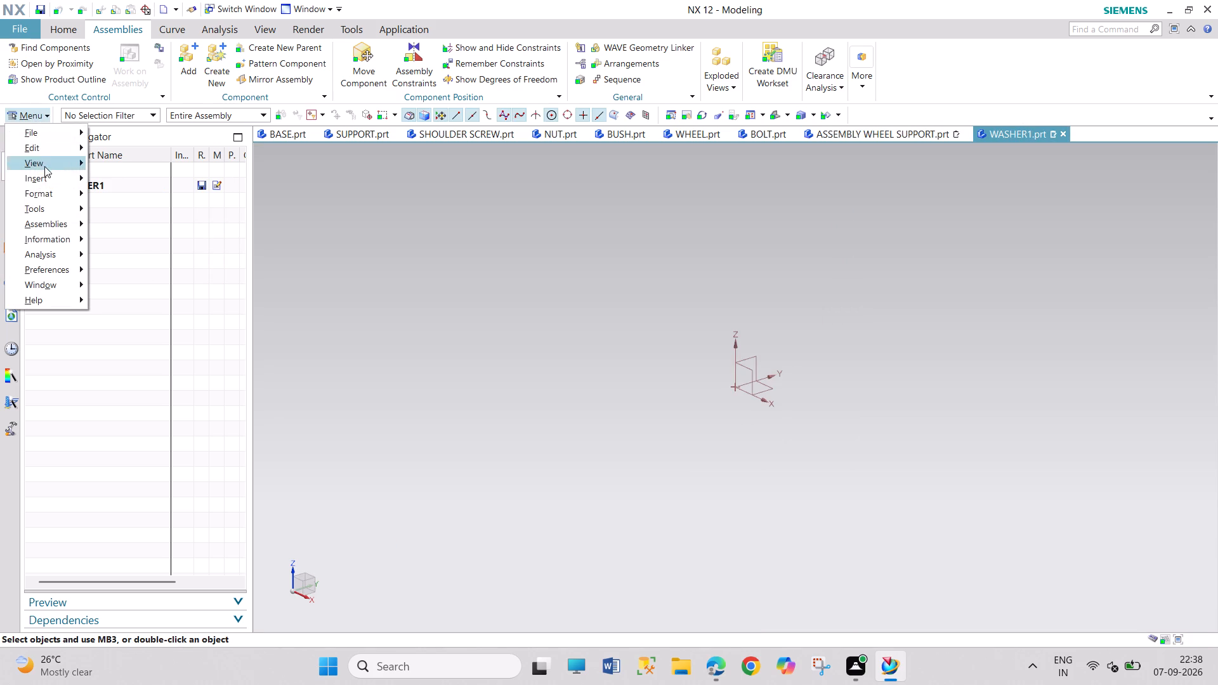
left_click(43, 181)
left_click(129, 198)
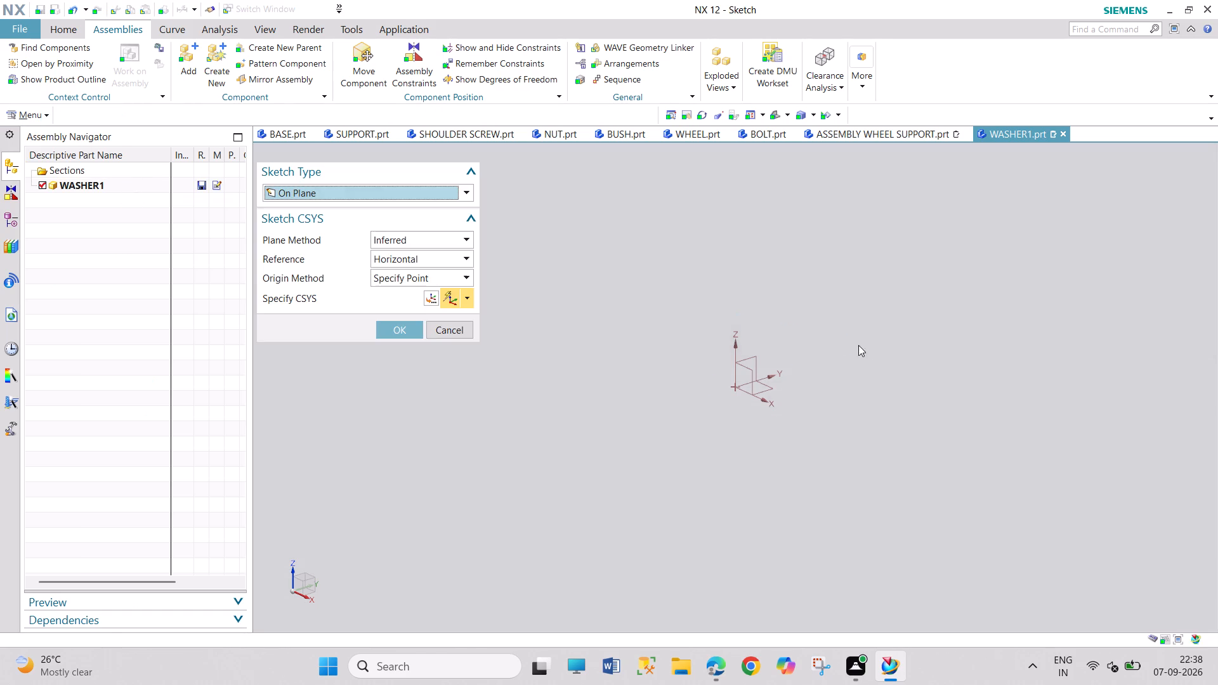
left_click(391, 332)
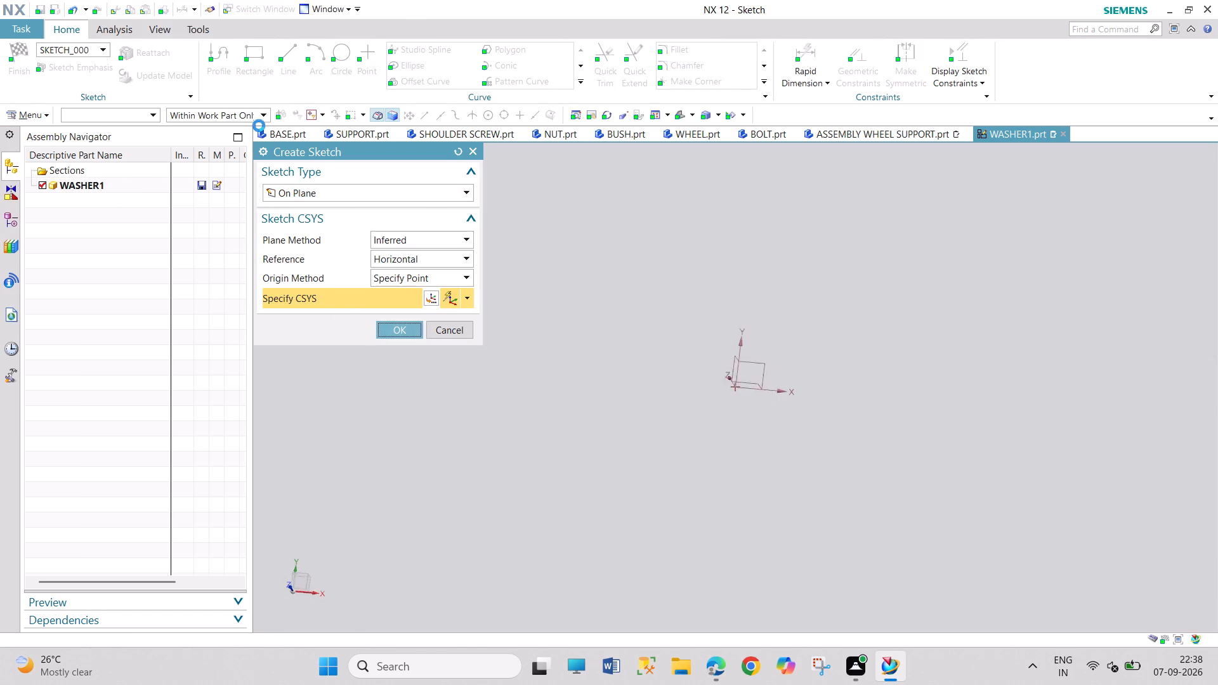
left_click(349, 59)
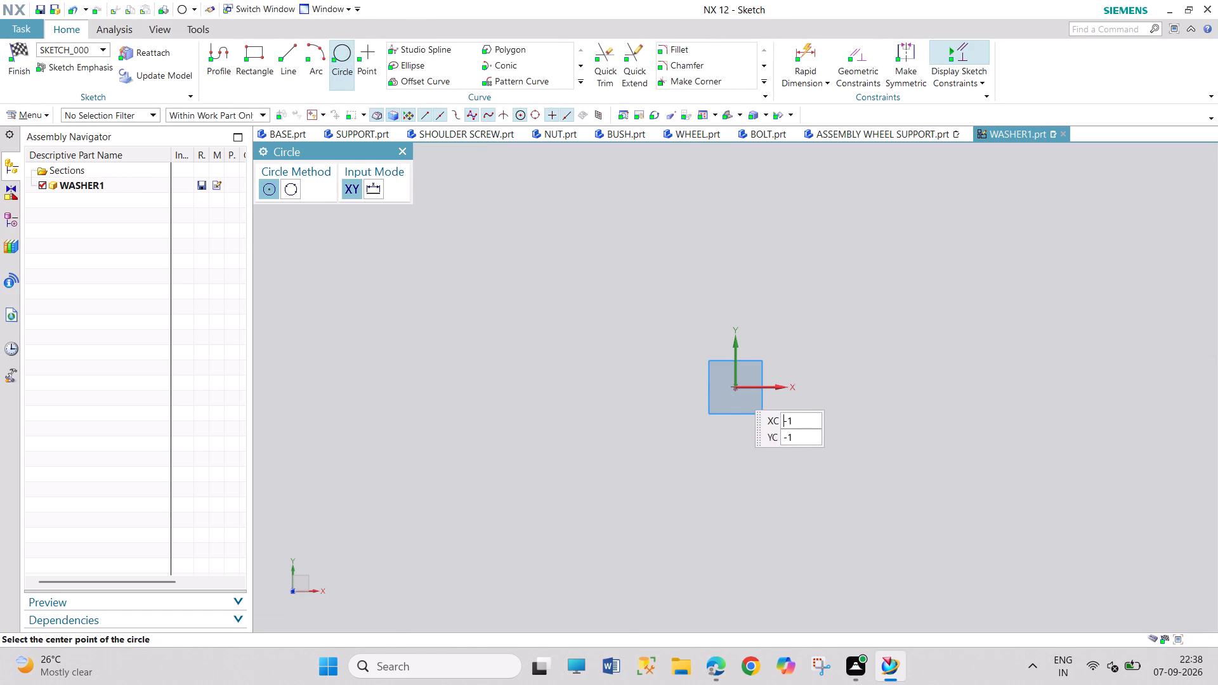
left_click_drag(735, 388, 736, 395)
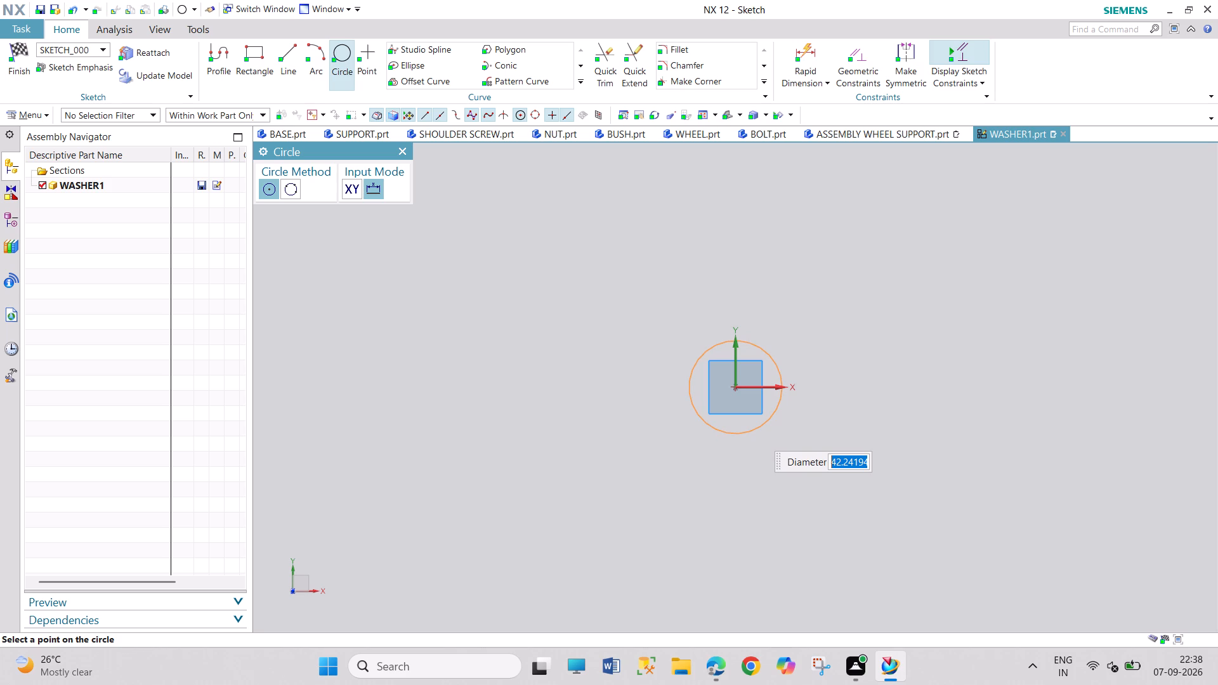
type("12")
key("Return")
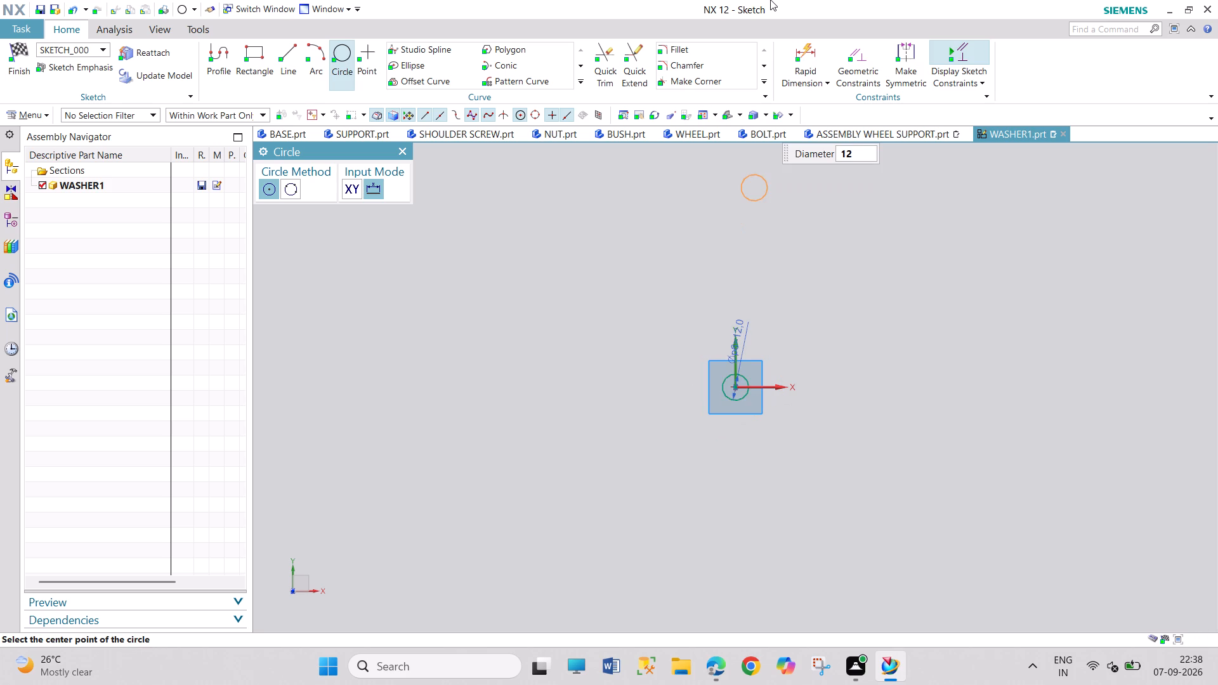
type("6.25")
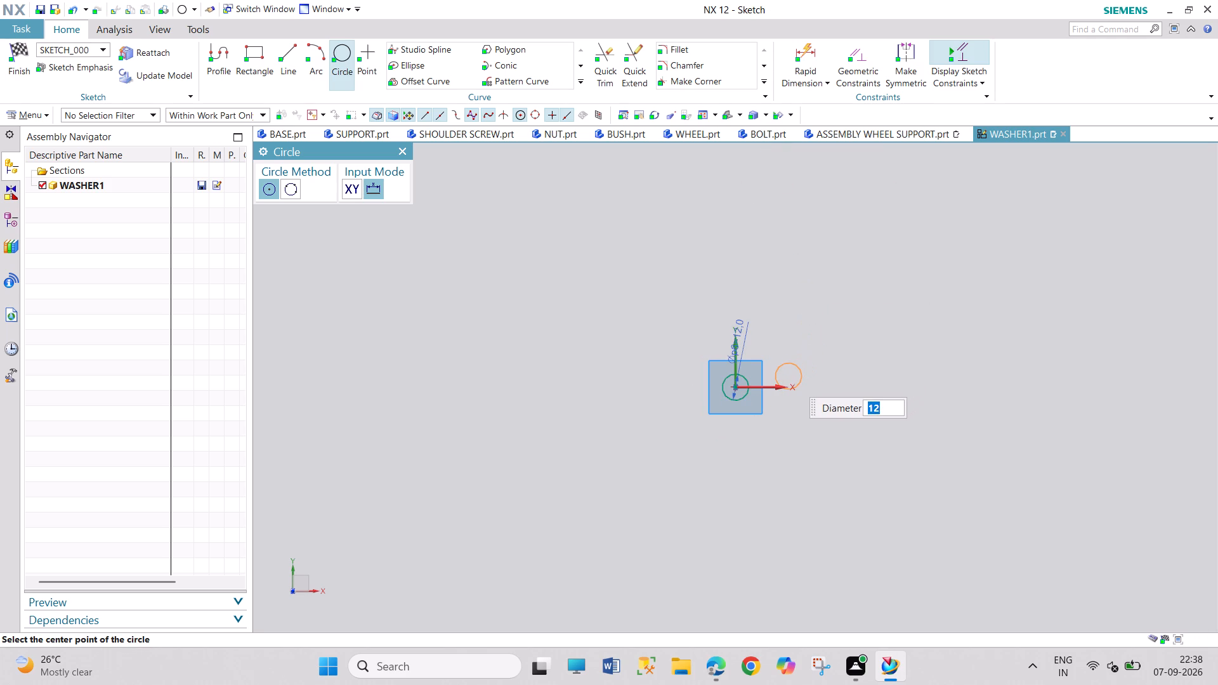
type("6.25")
key("Return")
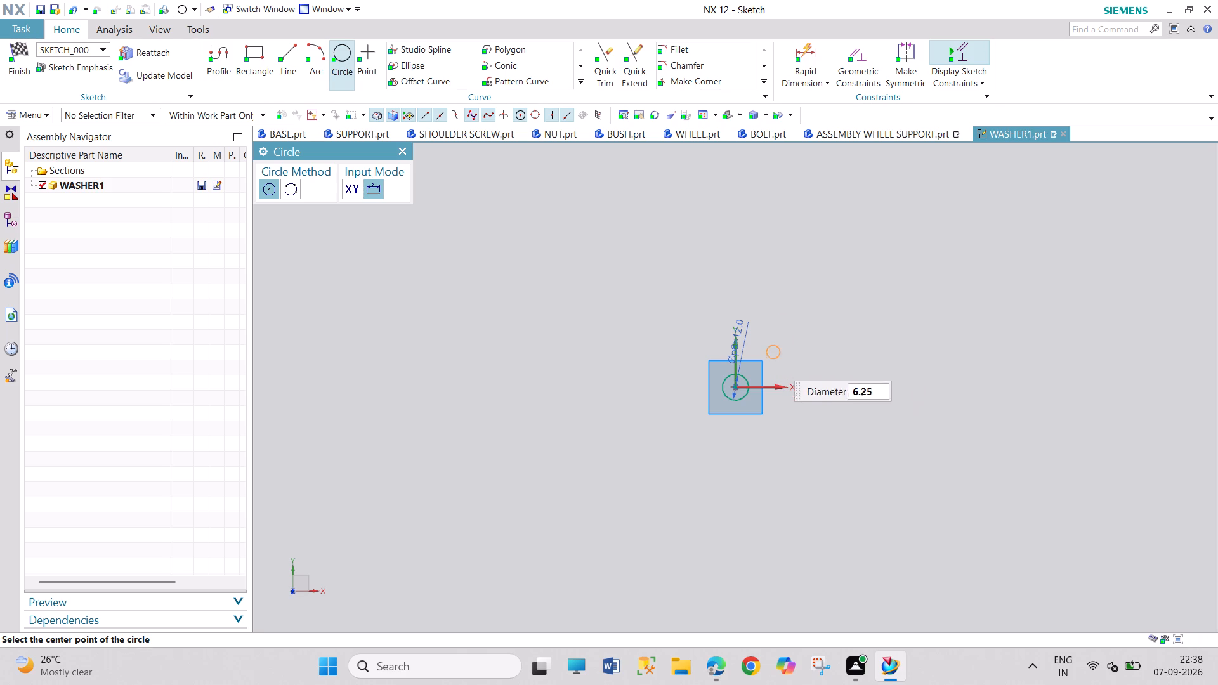
left_click(735, 386)
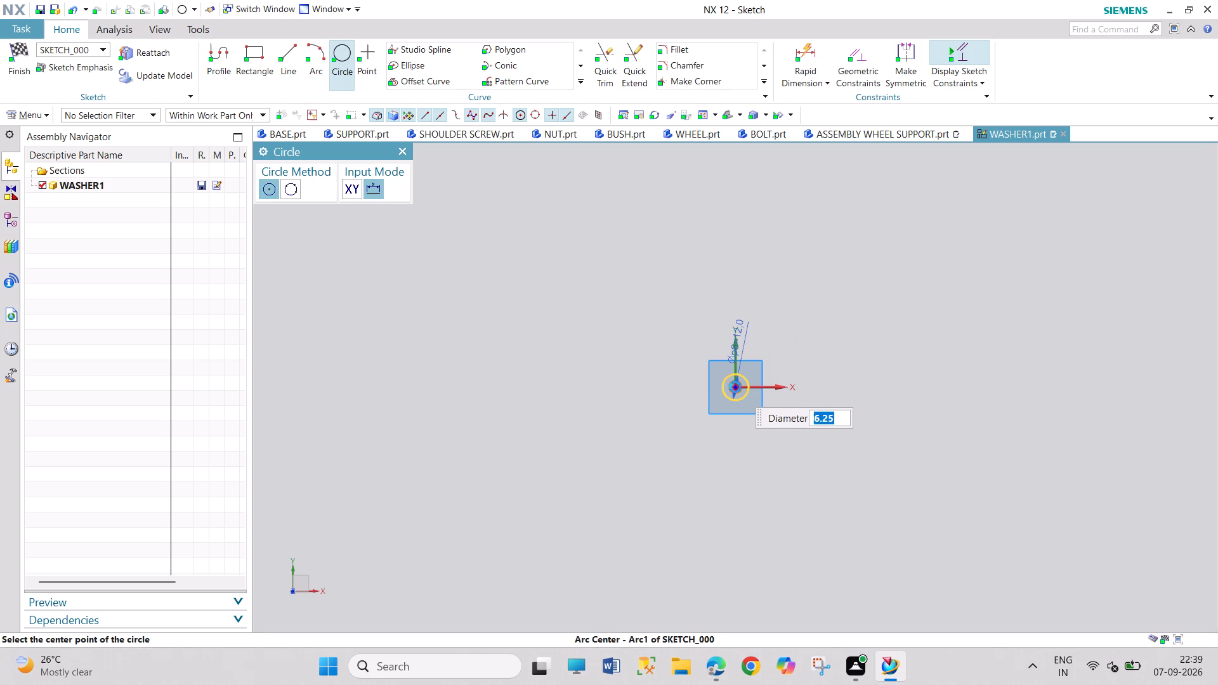
left_click(401, 153)
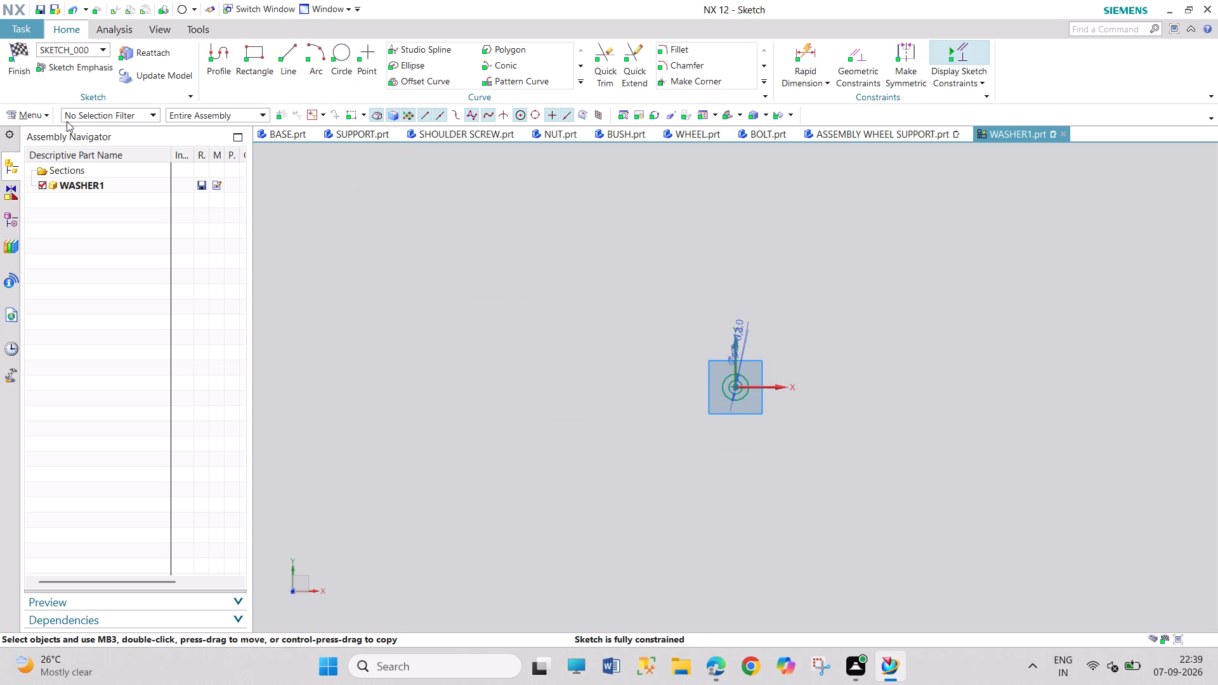
left_click(18, 68)
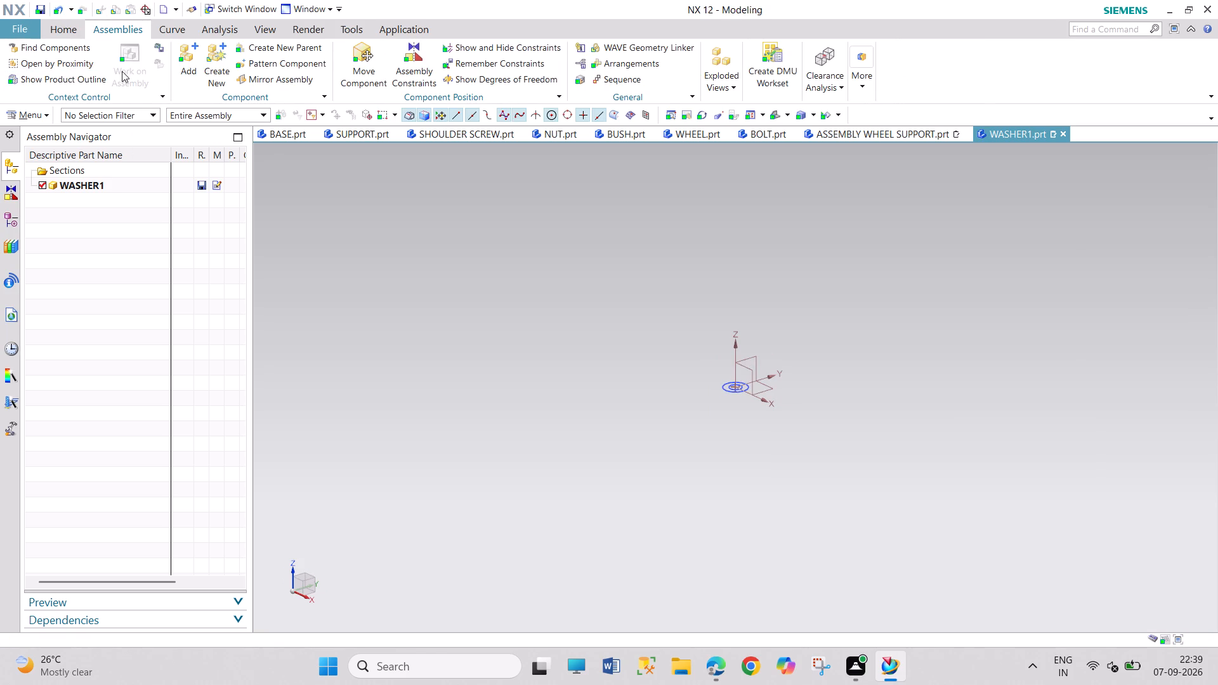
Extrude the two-circle washer profile from 0 to 1 mm and save the WASHER1 part.
left_click(68, 31)
left_click(180, 52)
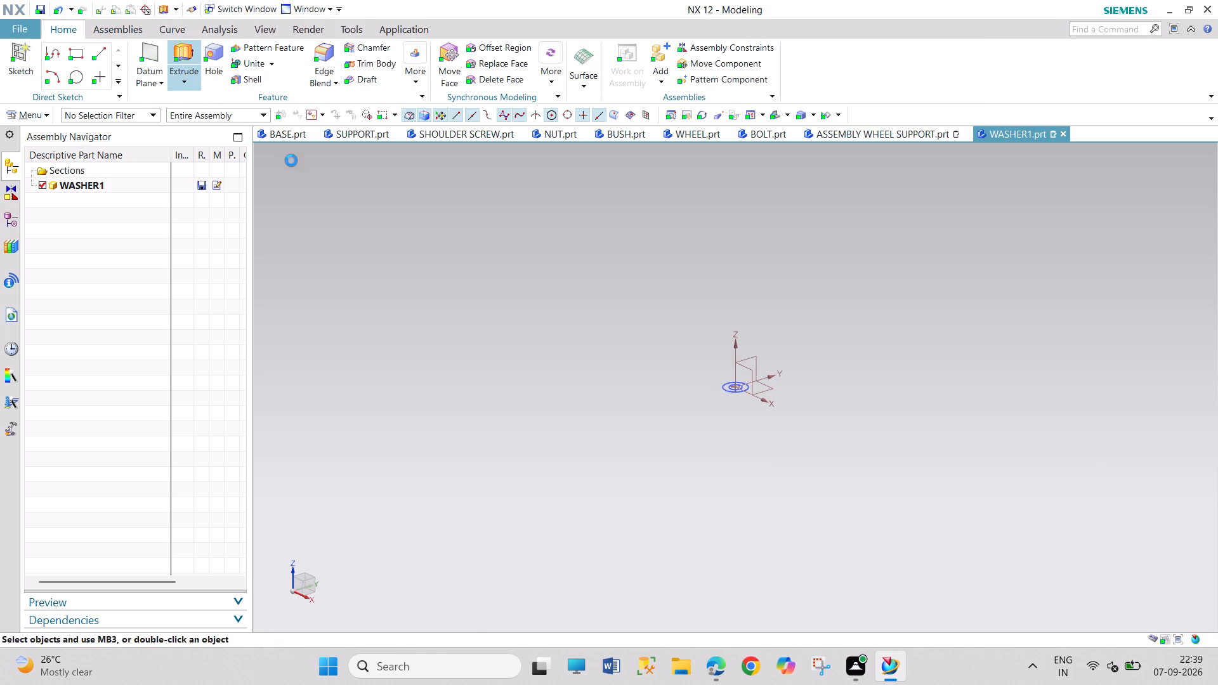
left_click(732, 390)
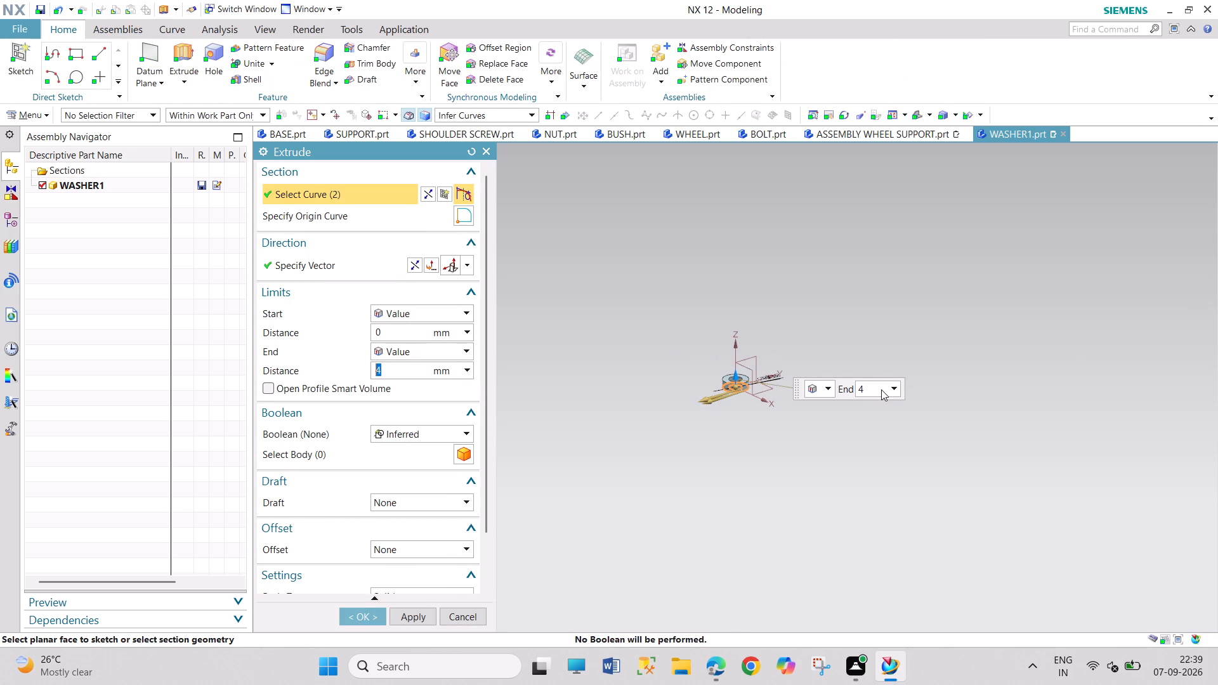
key("1")
key("Return")
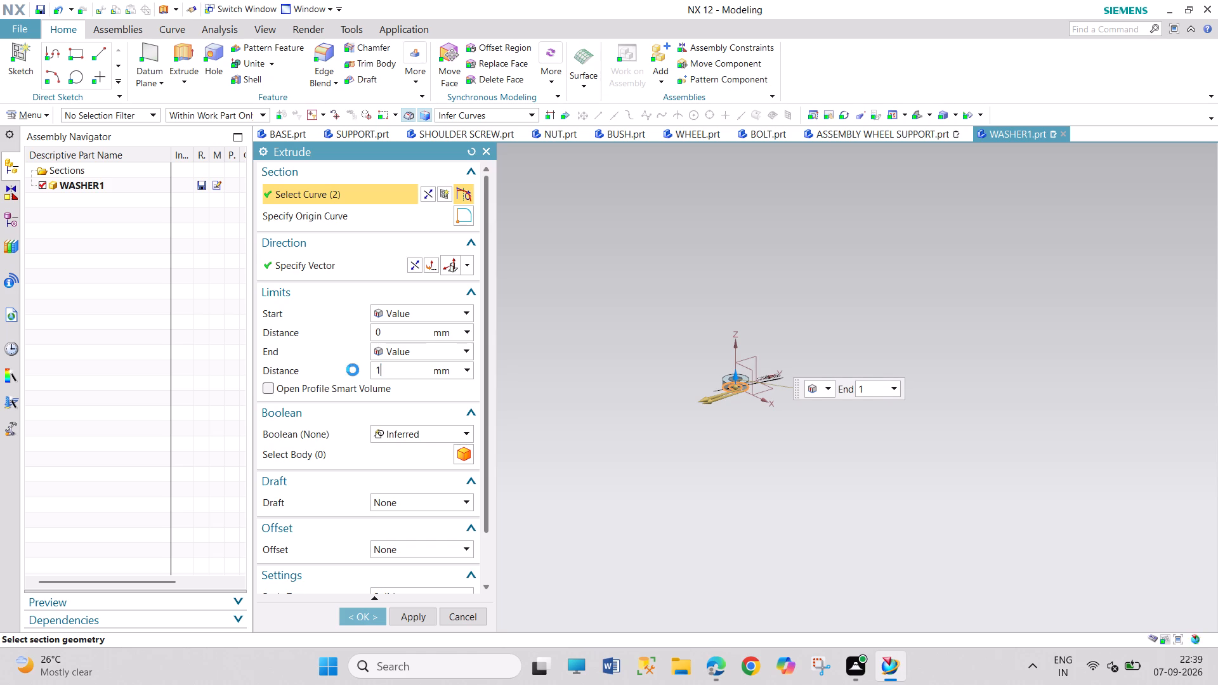
left_click(370, 617)
scroll(761, 386, "up", 3)
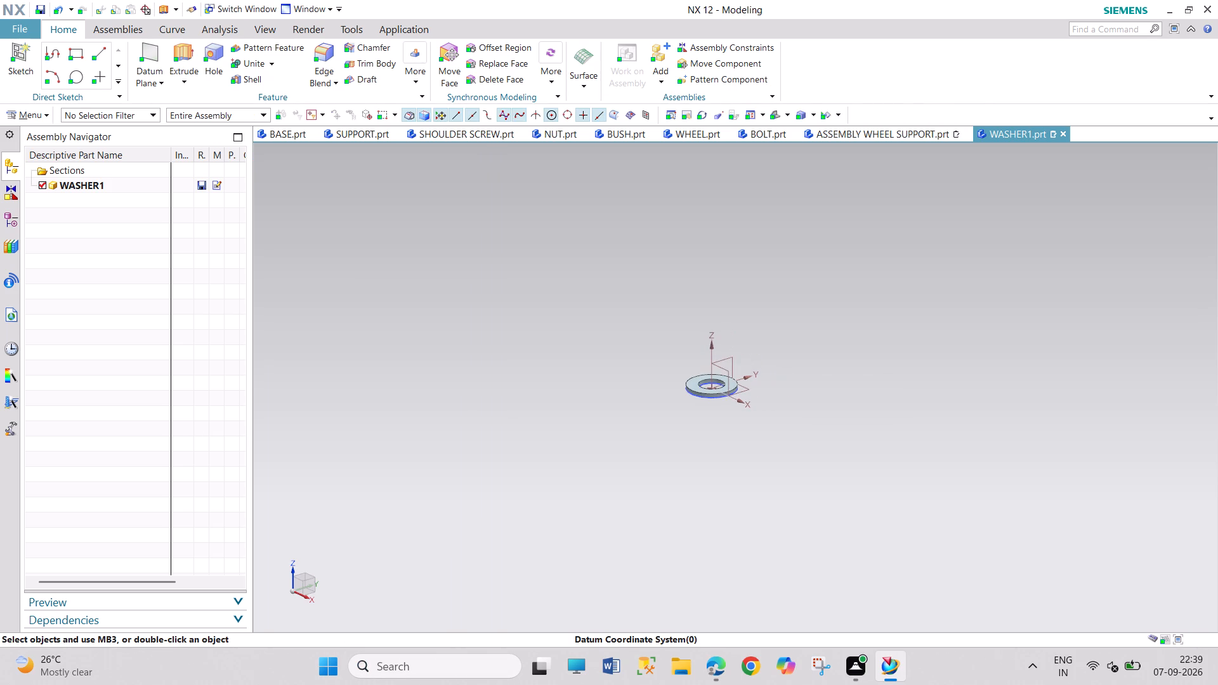
scroll(776, 391, "up", 3)
key("ctrl+s")
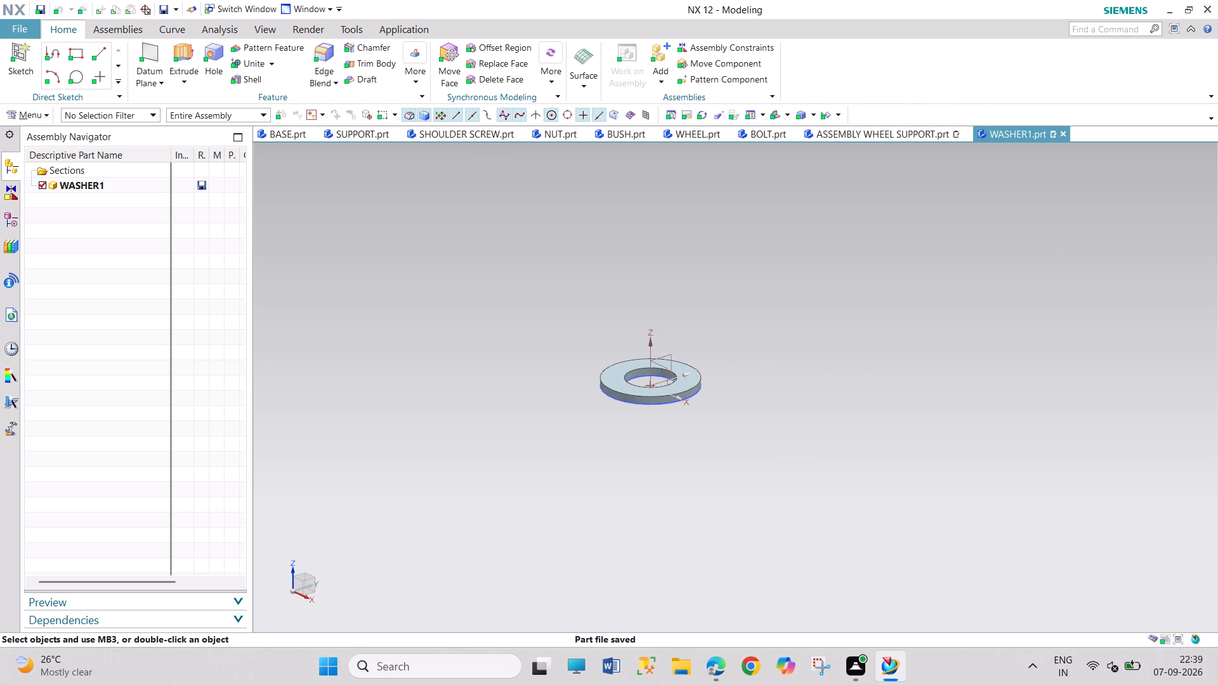
Add one WASHER1 component to ASSEMBLY WHEEL SUPPORT, placing it freely just above the SHOULDER SCREW.
left_click(852, 134)
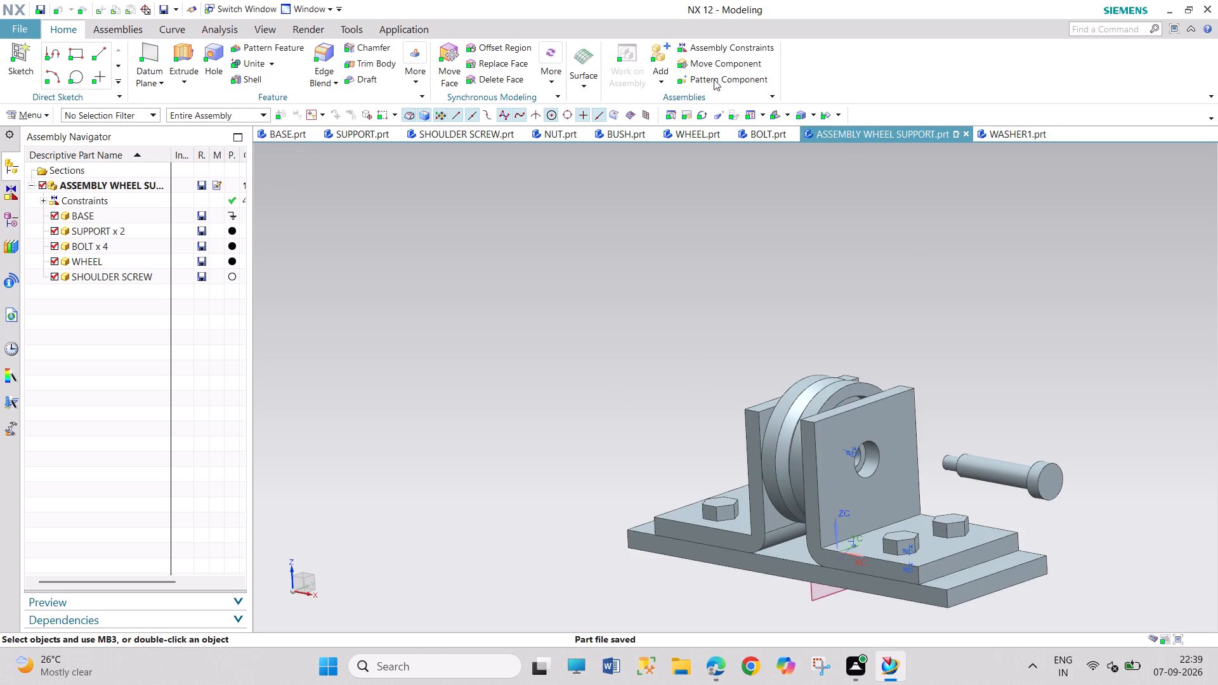
left_click(658, 63)
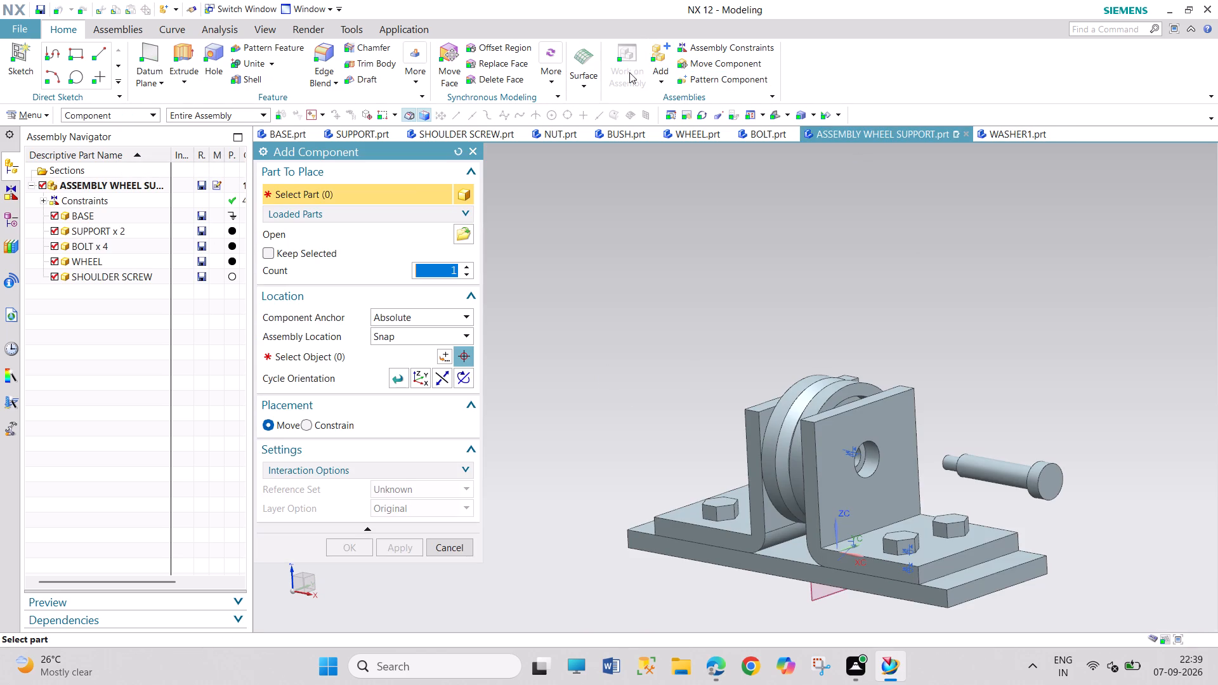
left_click(467, 236)
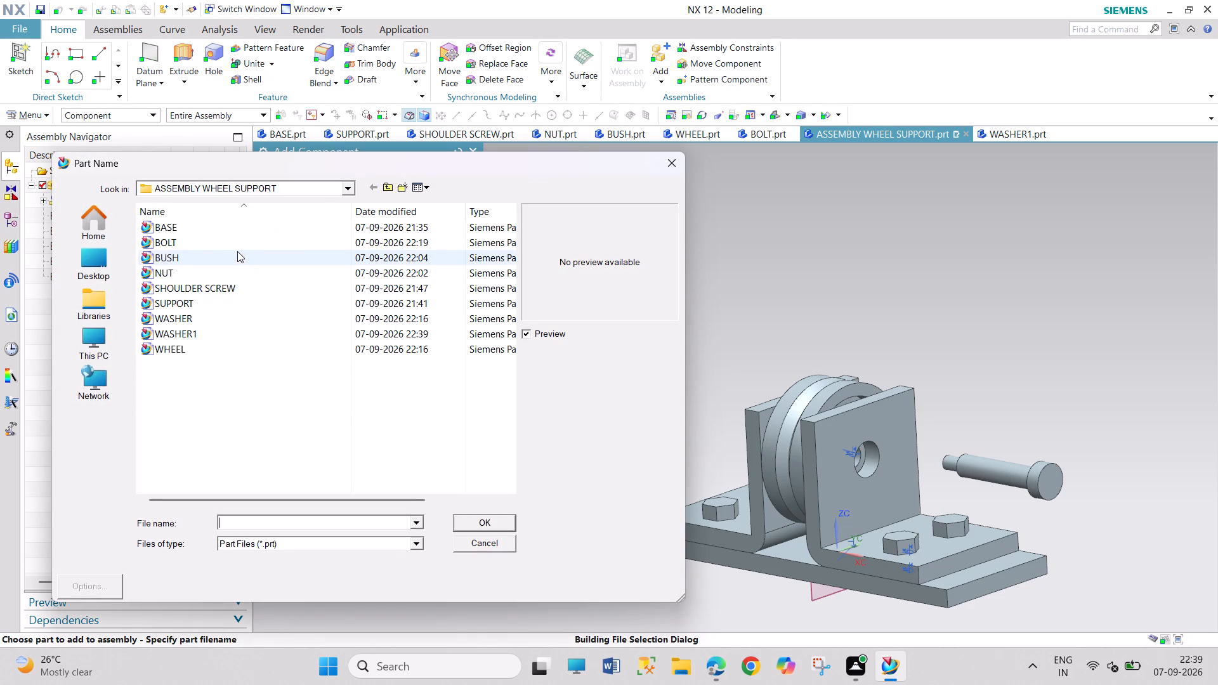
left_click(273, 336)
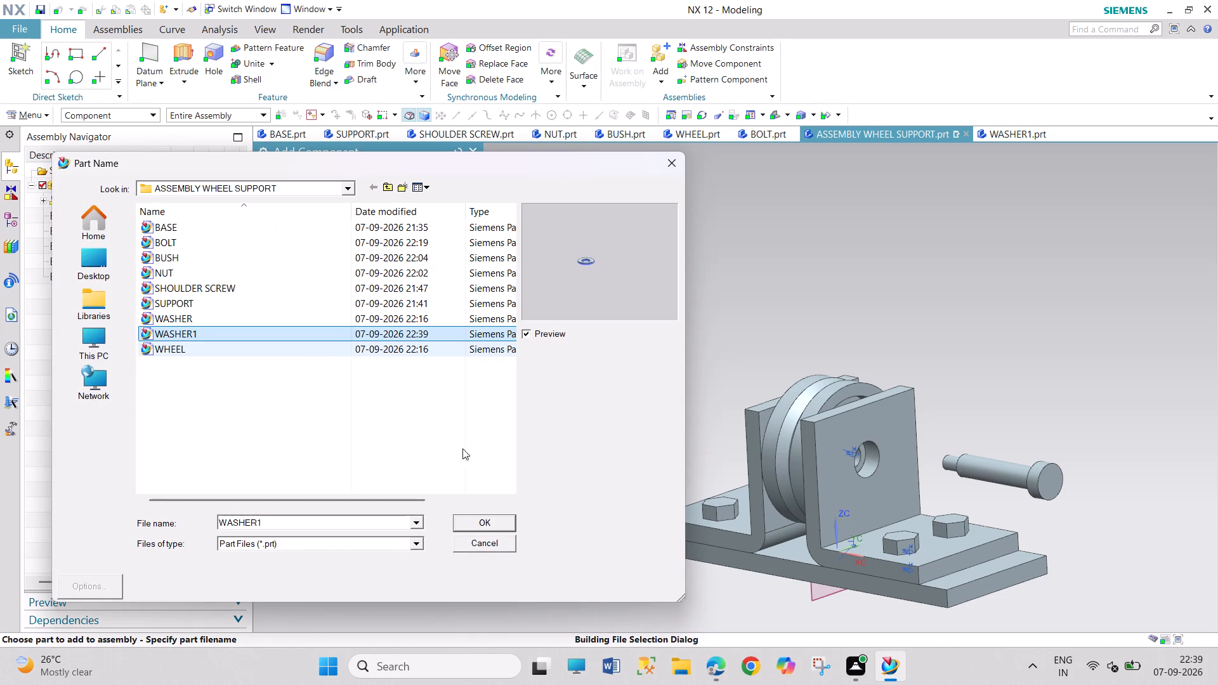
left_click(492, 523)
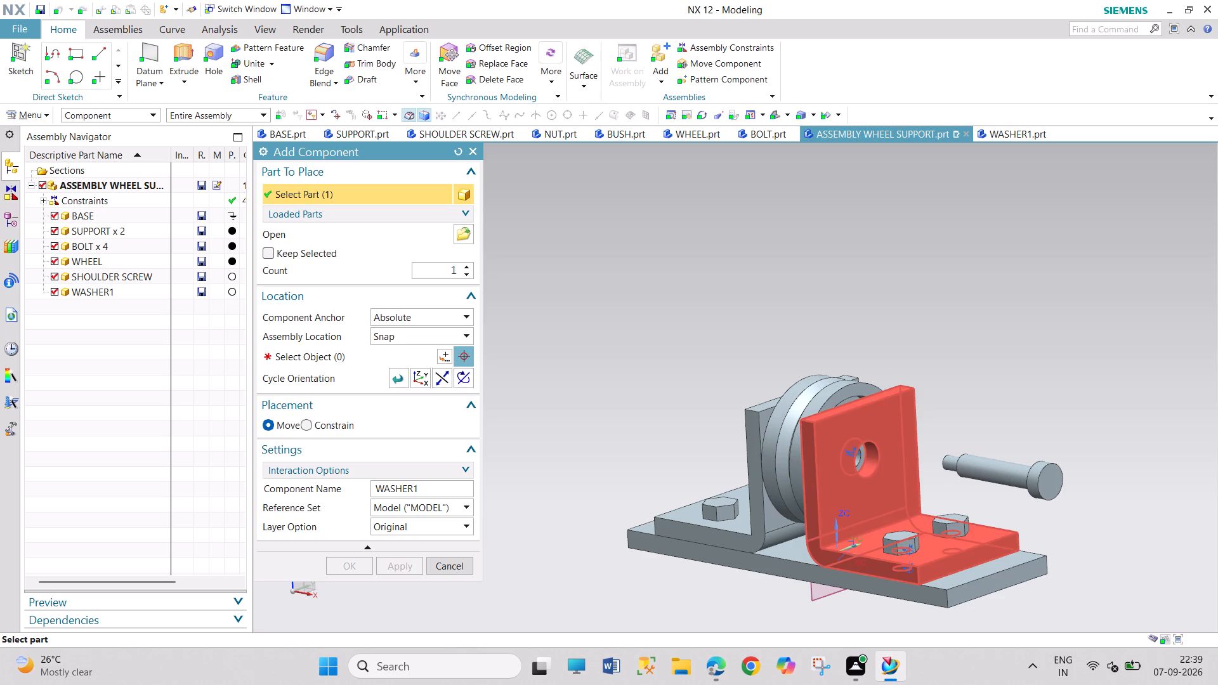
left_click(341, 358)
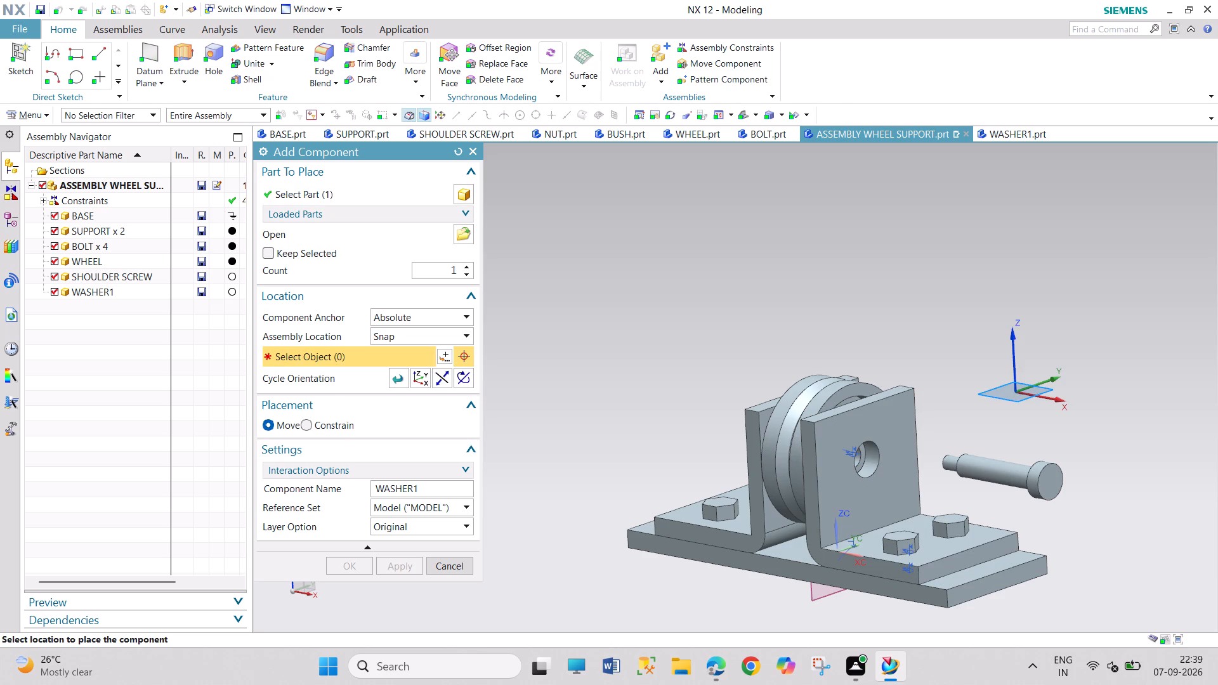
left_click(1003, 411)
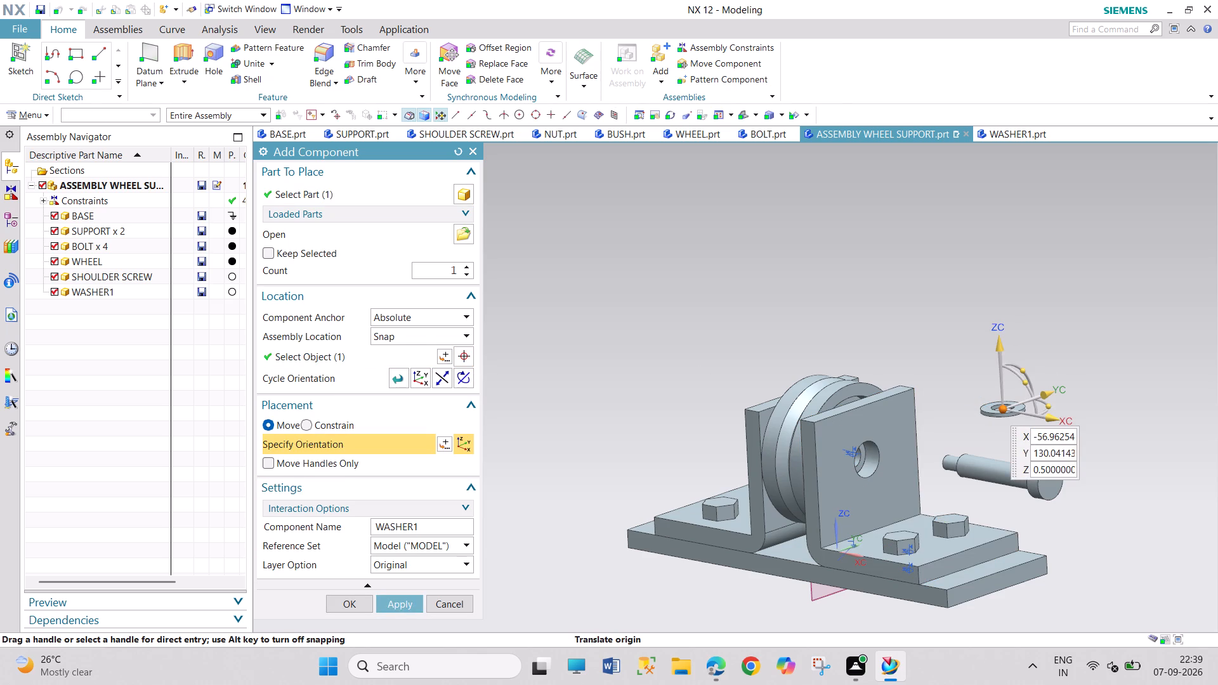
left_click(386, 597)
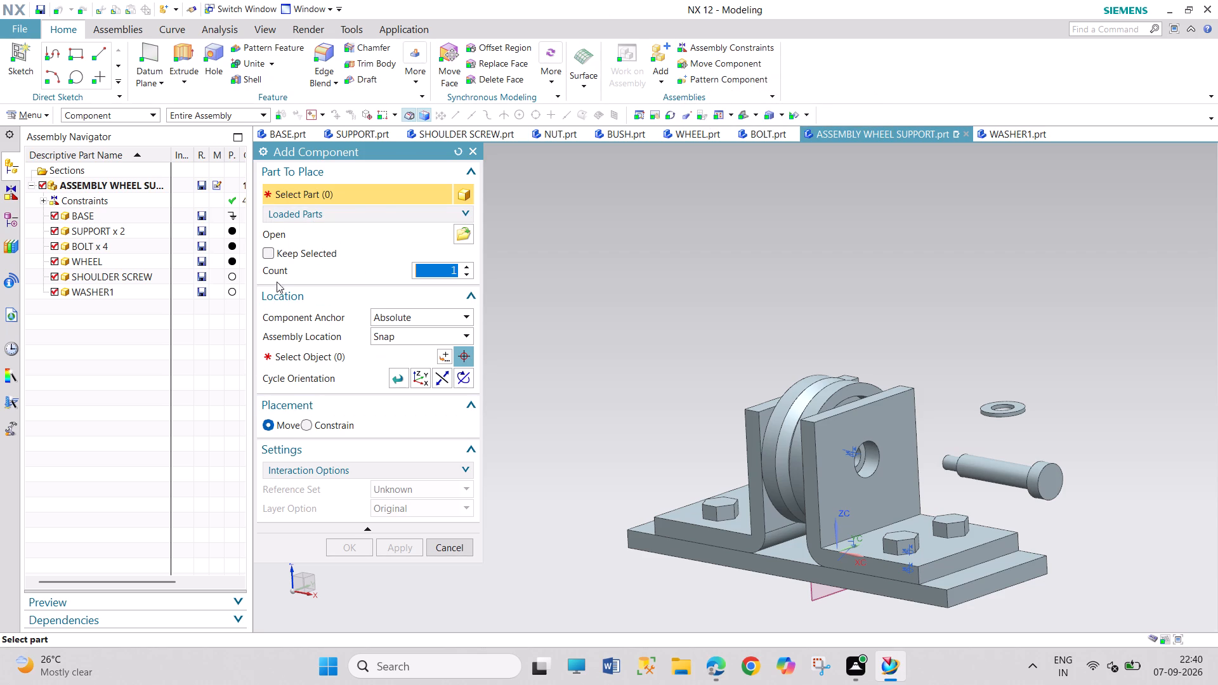
left_click(473, 147)
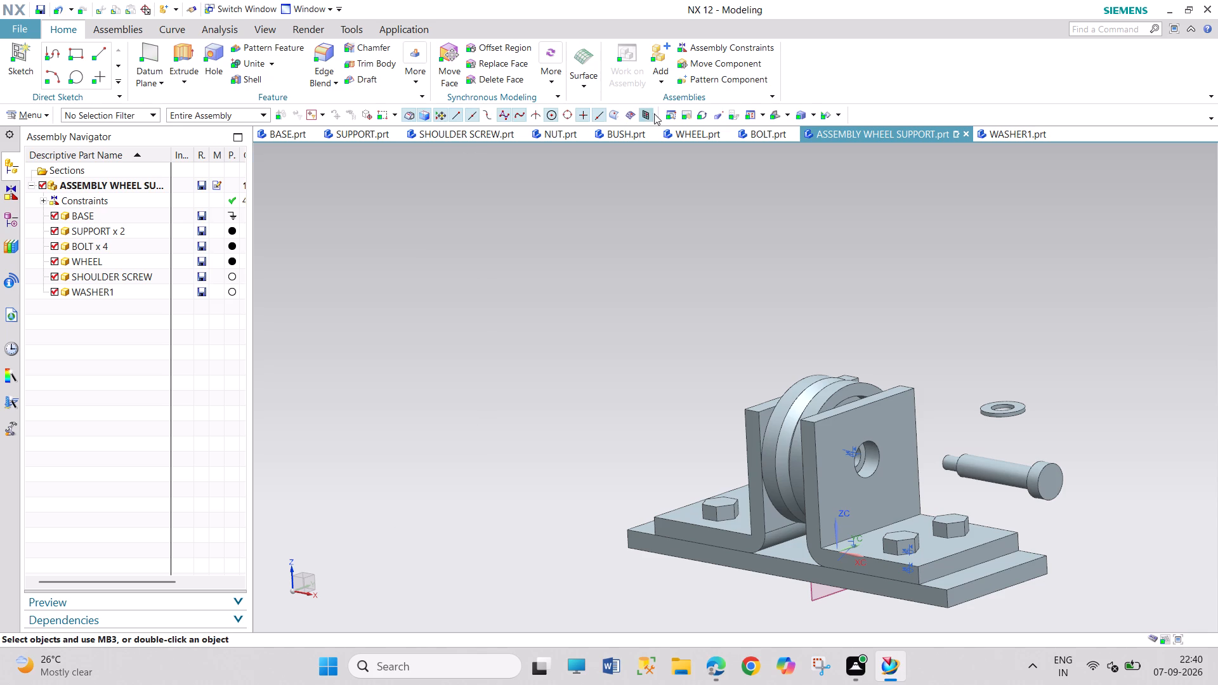
Align/Lock a circular edge of WASHER1 to the outer edge of the large hole in the +XC side SUPPORT.
left_click(703, 46)
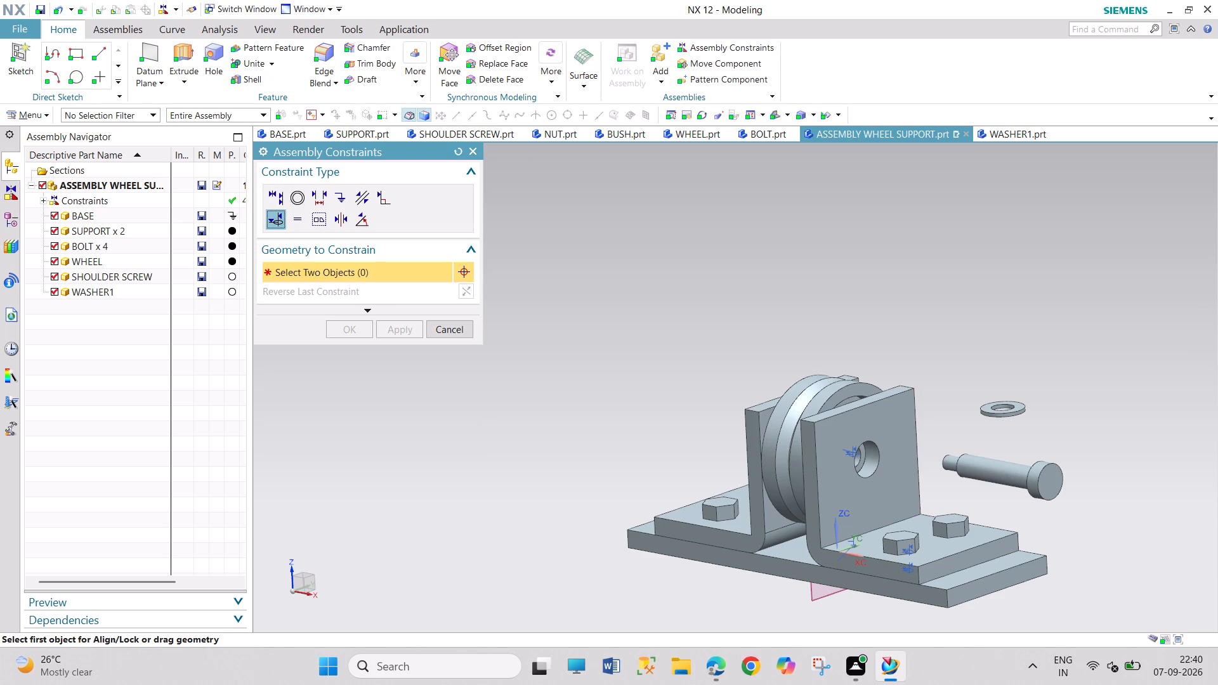
left_click(874, 444)
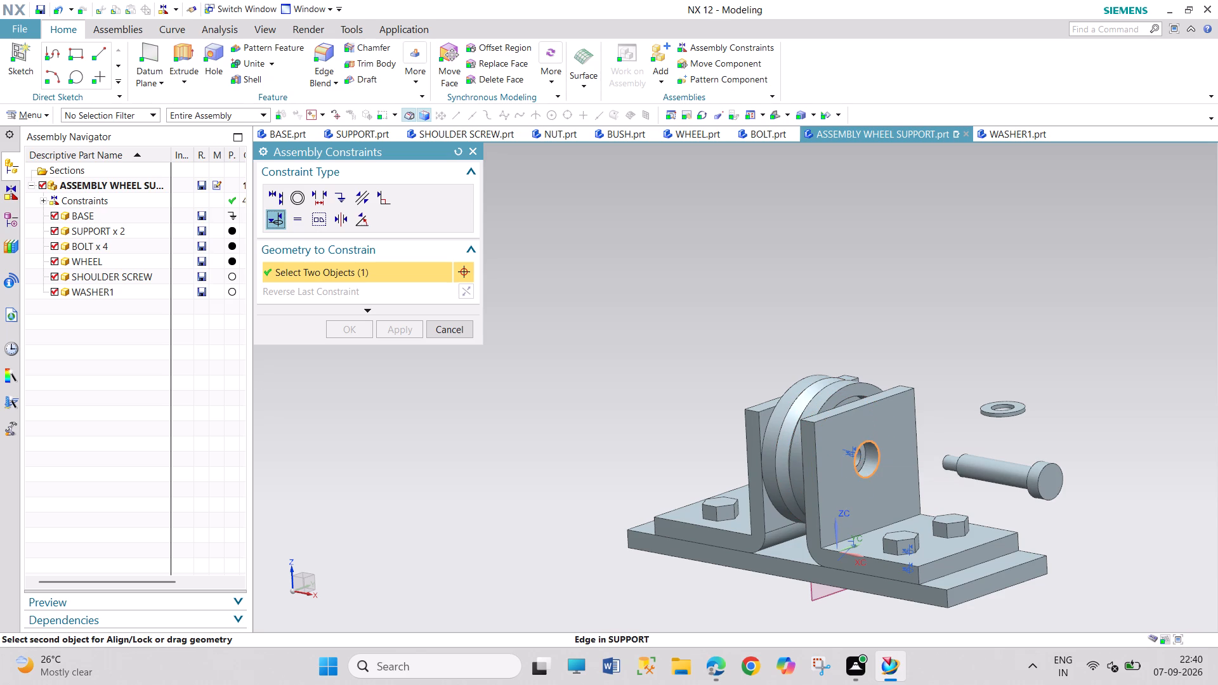
left_click(1006, 414)
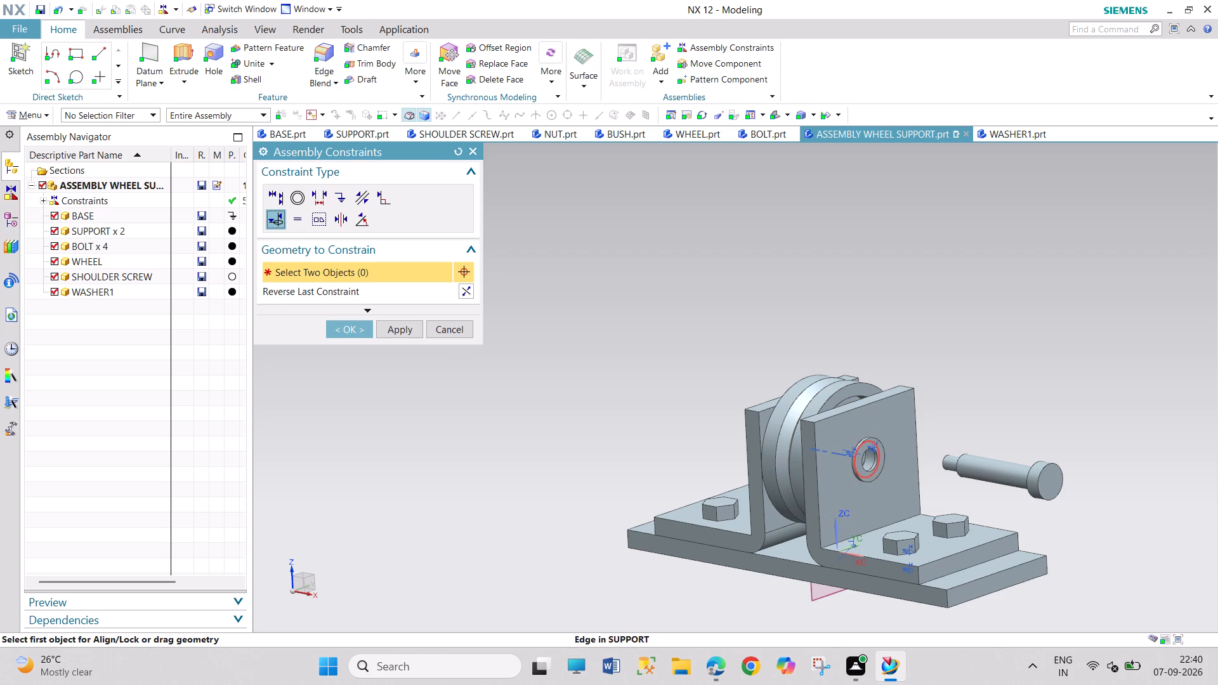
Align/Lock the inner edge of the SHOULDER SCREW's head to the outer edge of WASHER1's exposed face.
left_click(881, 441)
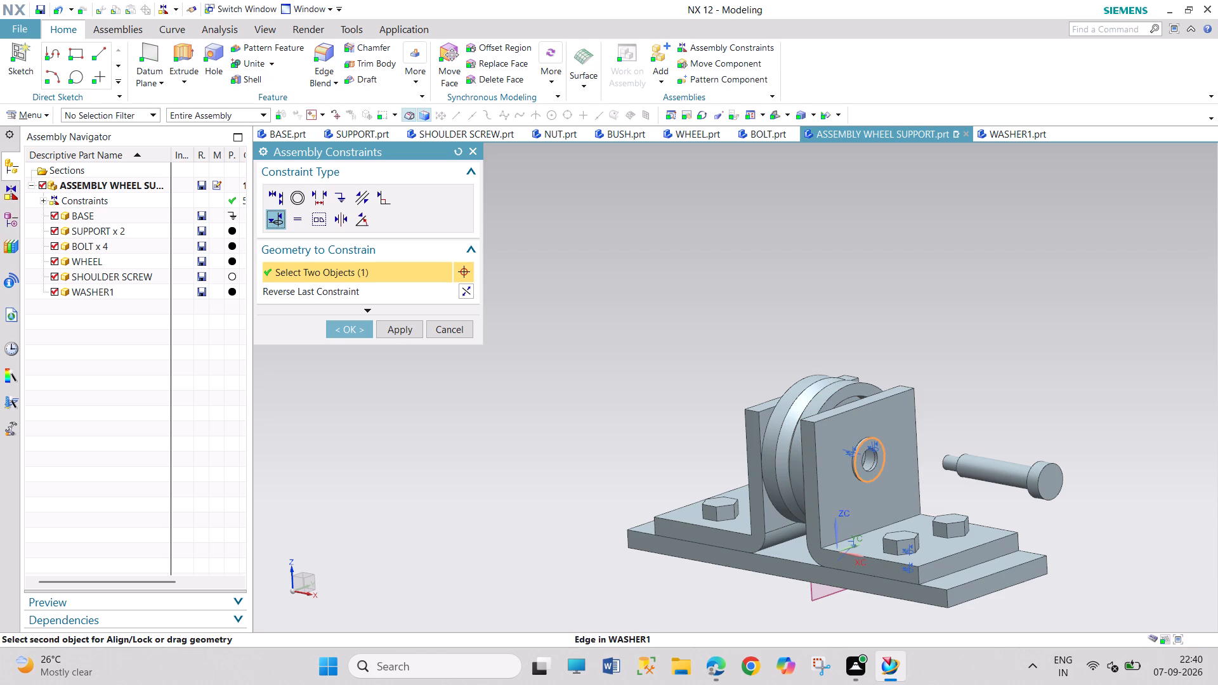
left_click(1025, 489)
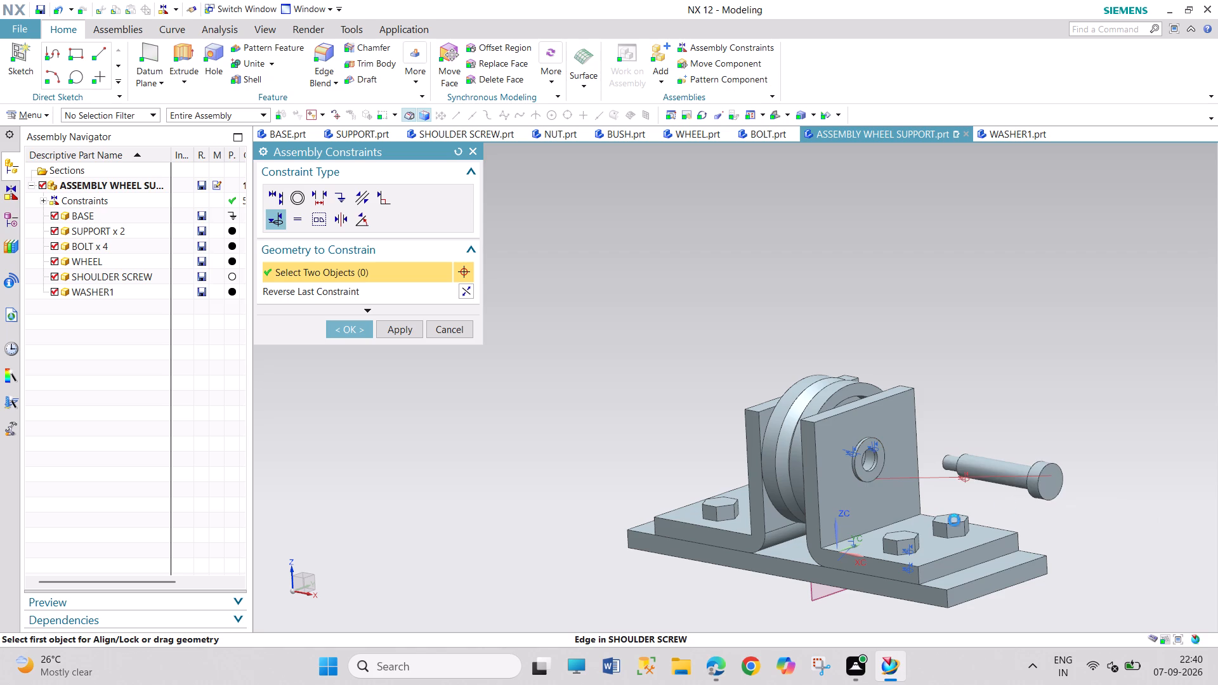
left_click(348, 333)
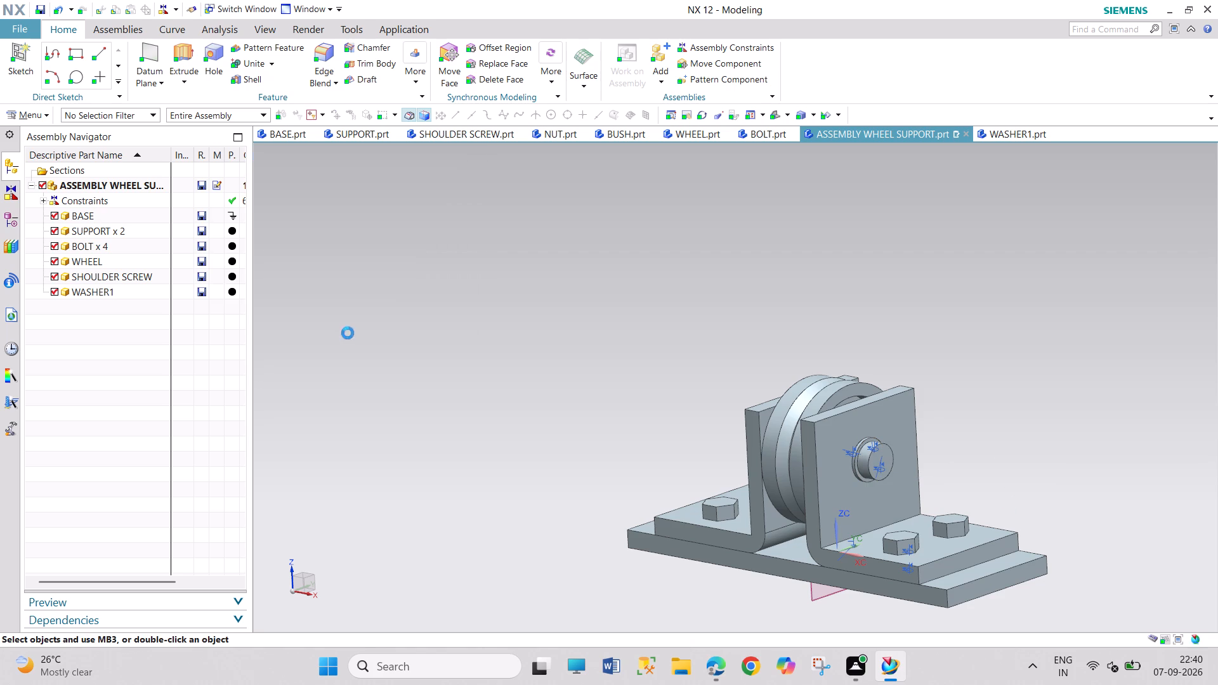
Add one BUSH component to ASSEMBLY WHEEL SUPPORT, placing it freely in the empty space beside the SHOULDER SCREW's threaded end.
scroll(611, 514, "up", 1)
middle_click_drag(611, 514, 692, 519)
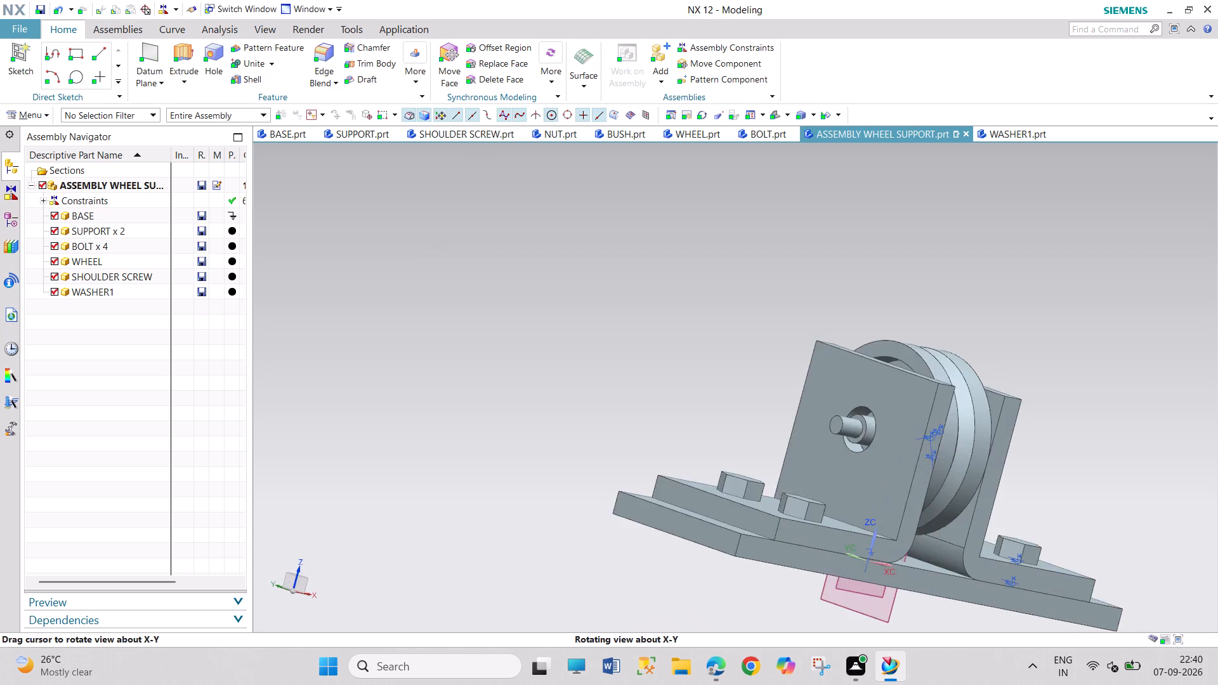
middle_click_drag(692, 519, 676, 519)
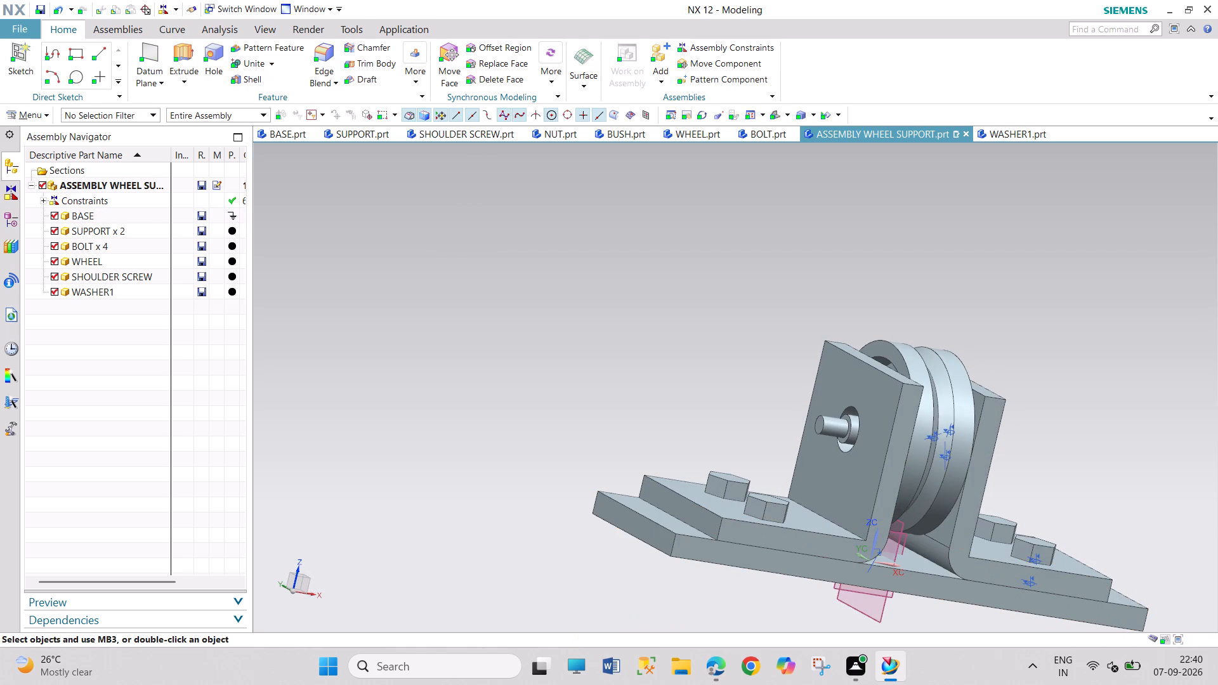
left_click(658, 61)
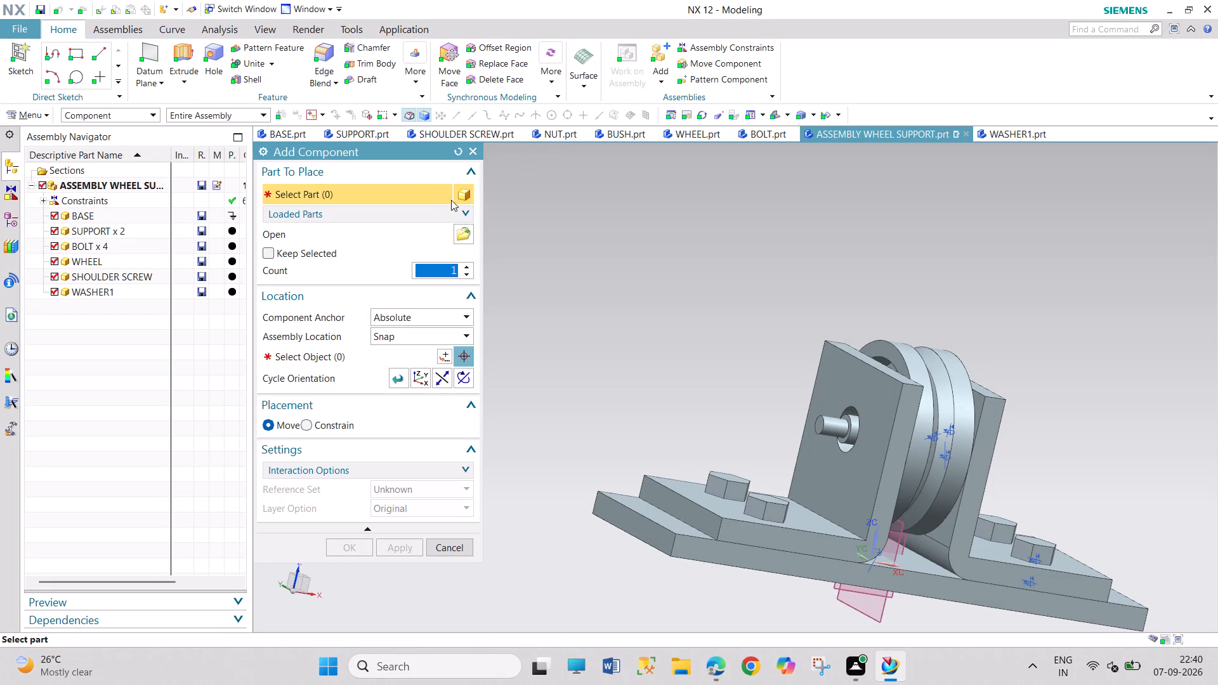
left_click(460, 234)
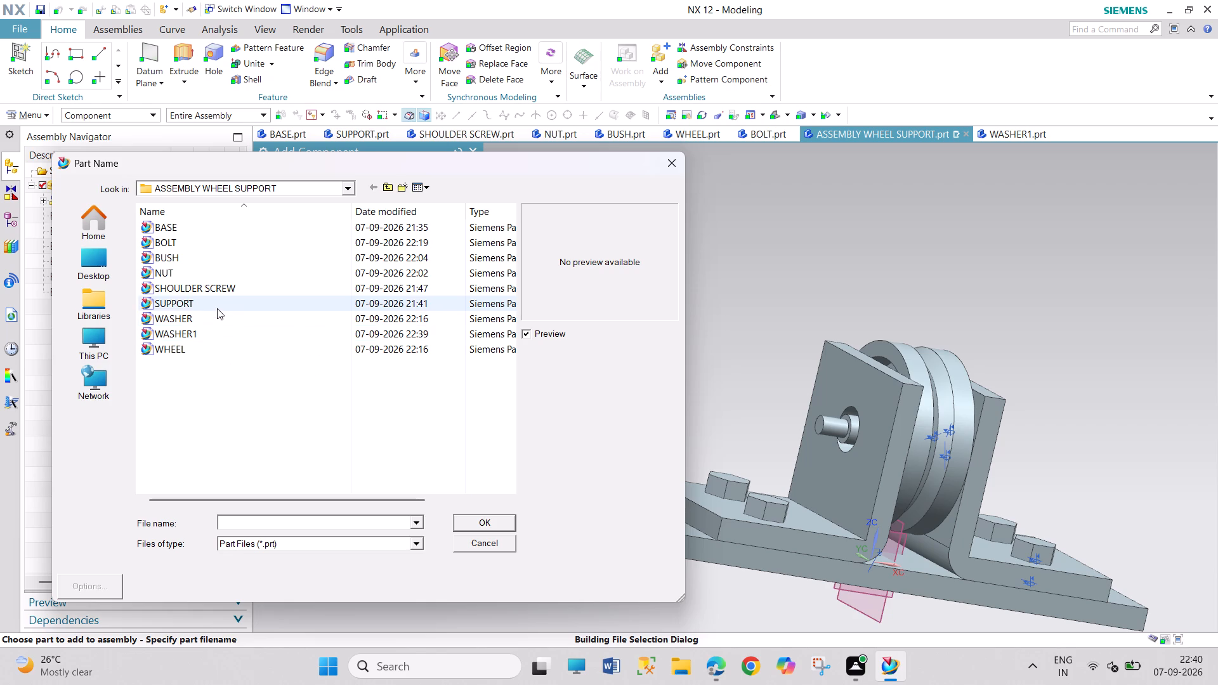
left_click(206, 261)
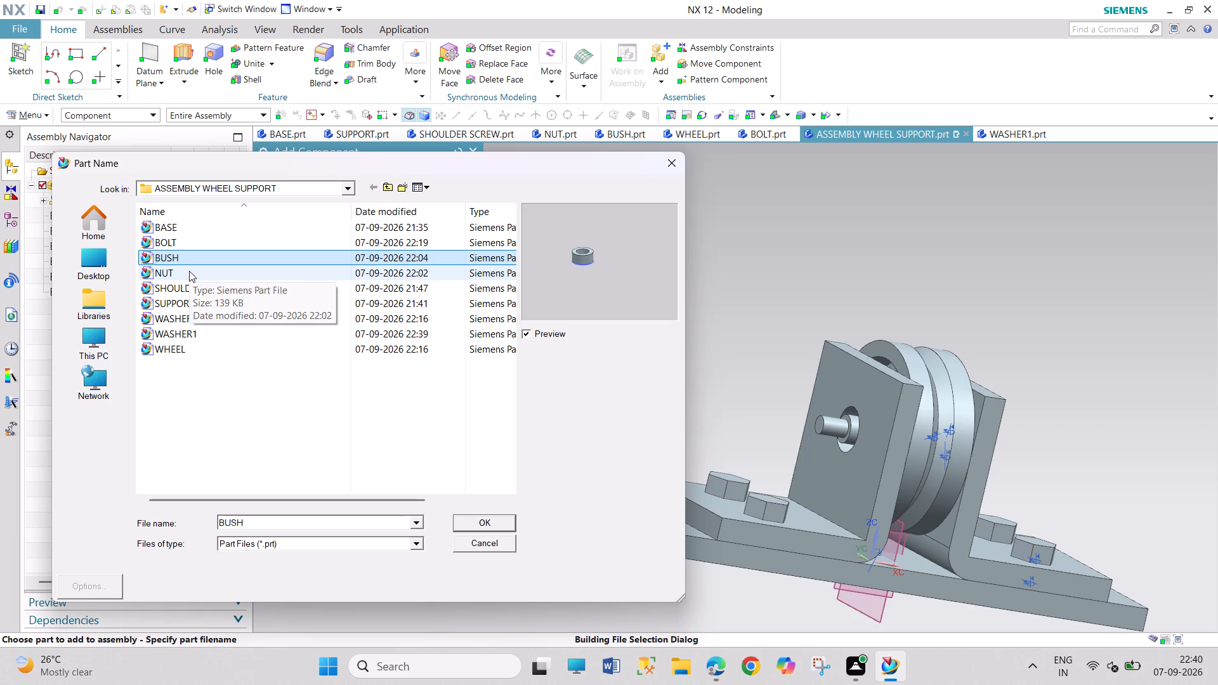
left_click(180, 245)
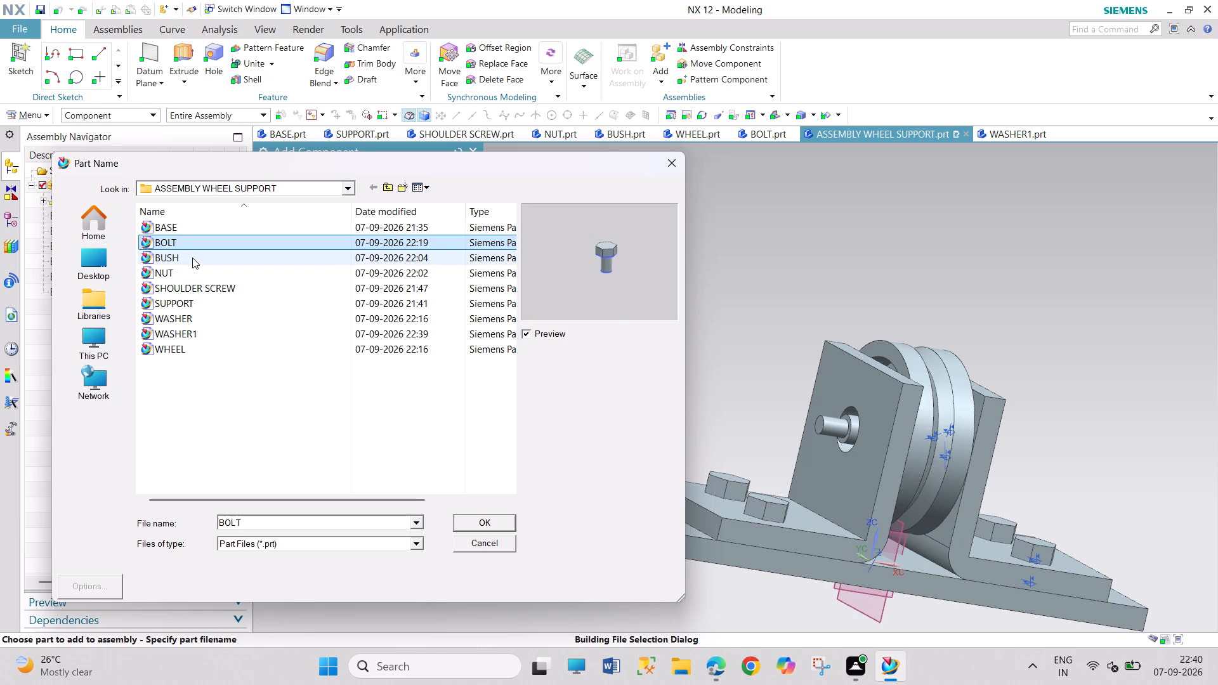
left_click(192, 258)
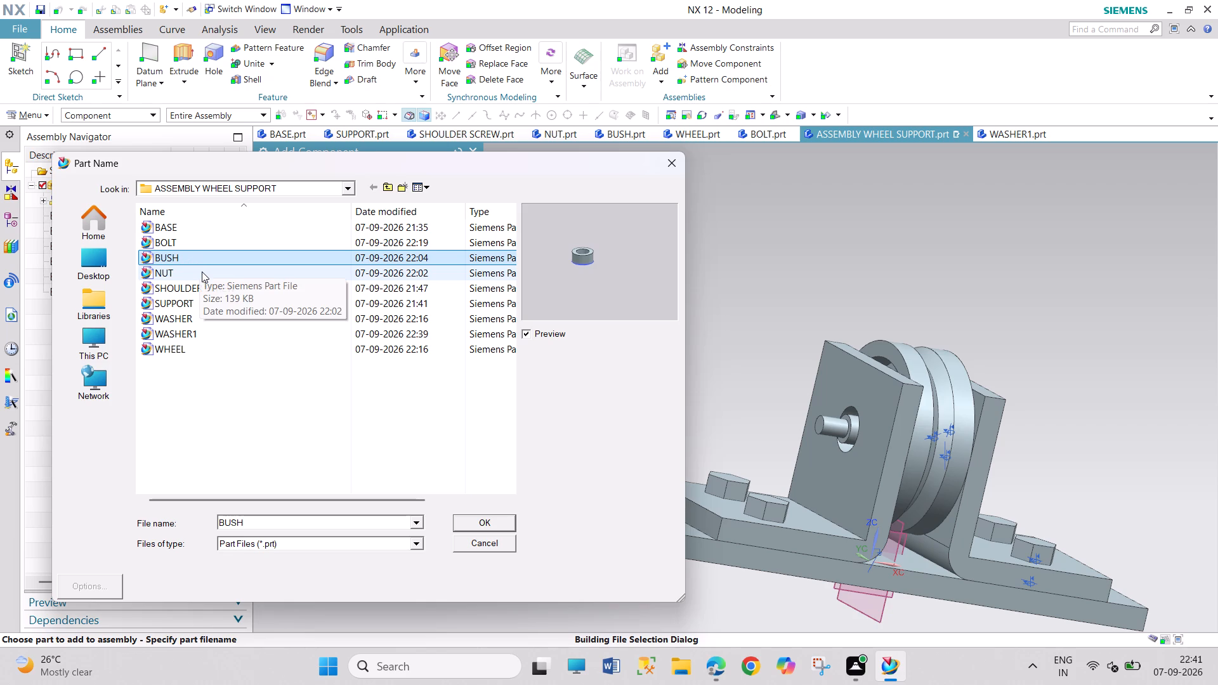
left_click(202, 271)
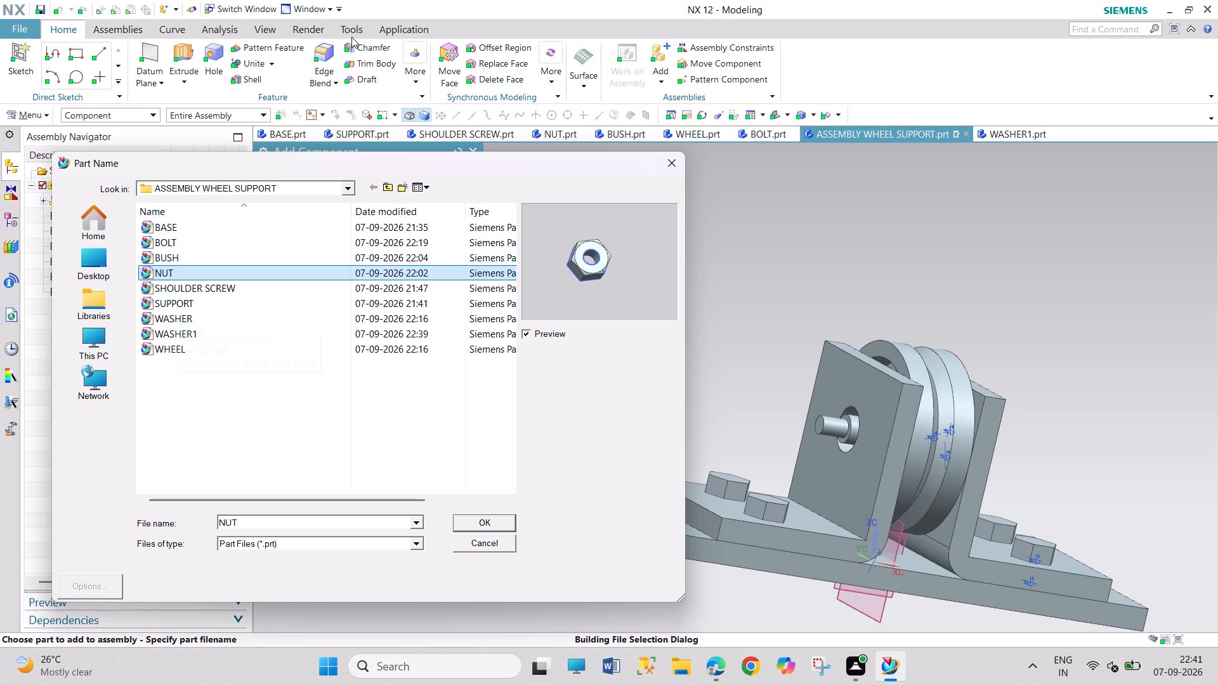
left_click(249, 292)
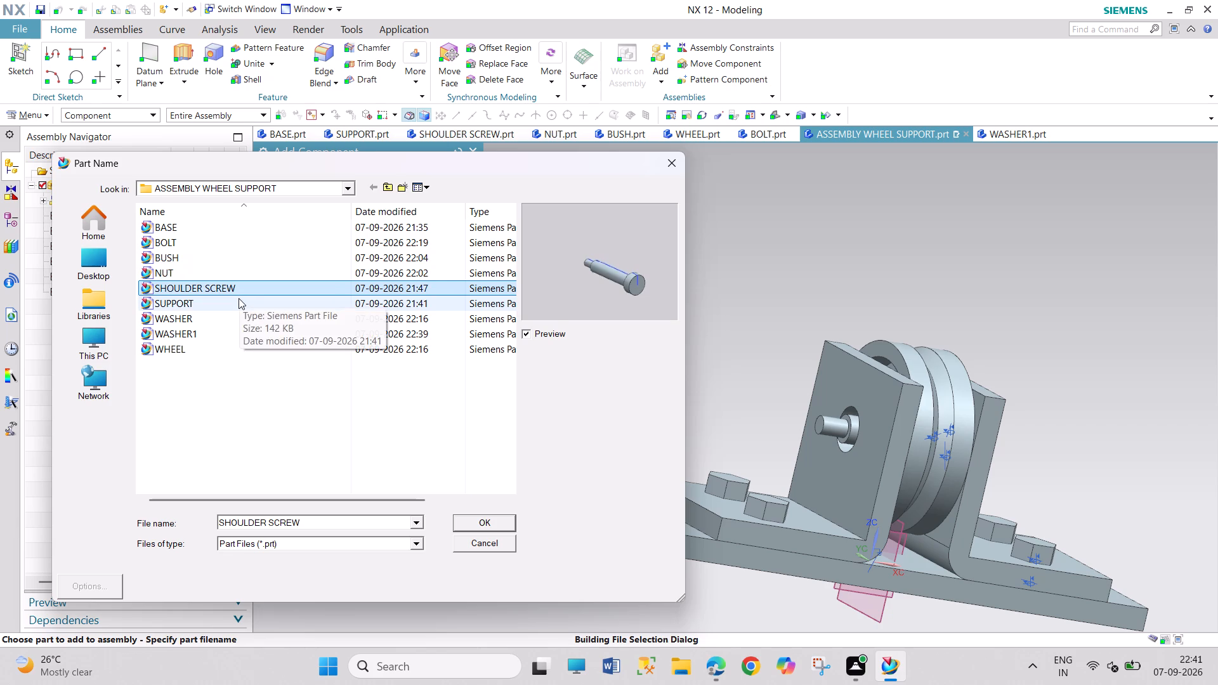
left_click(239, 298)
left_click(239, 316)
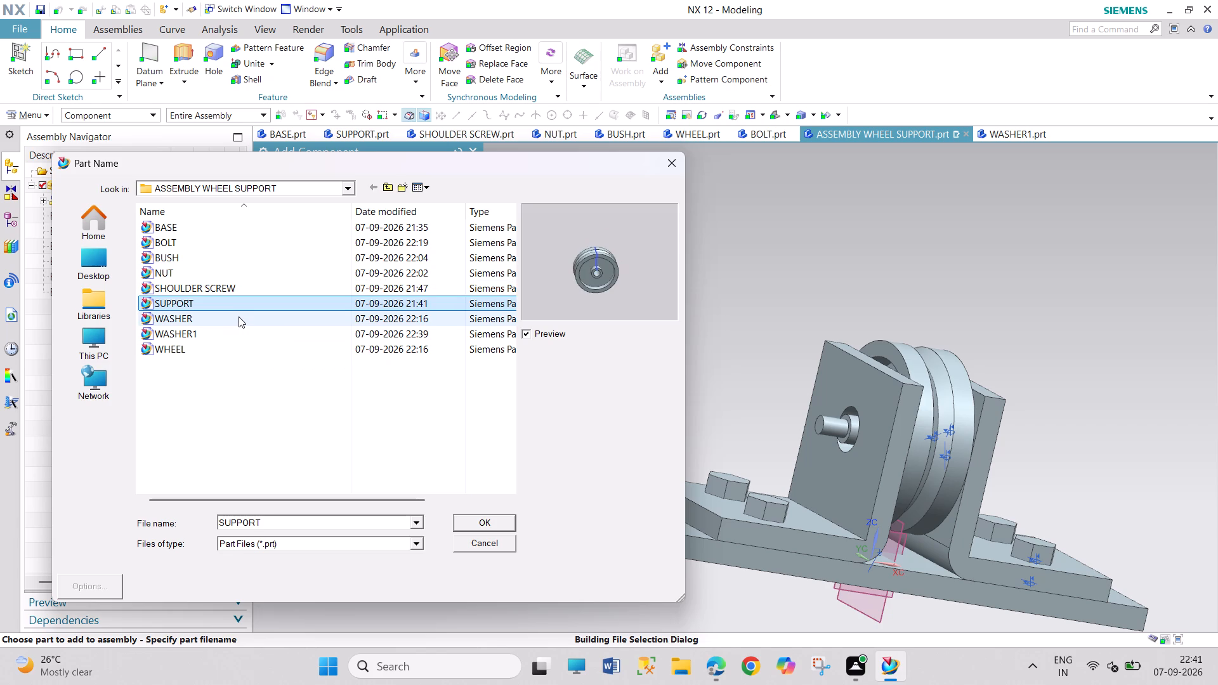
left_click(244, 332)
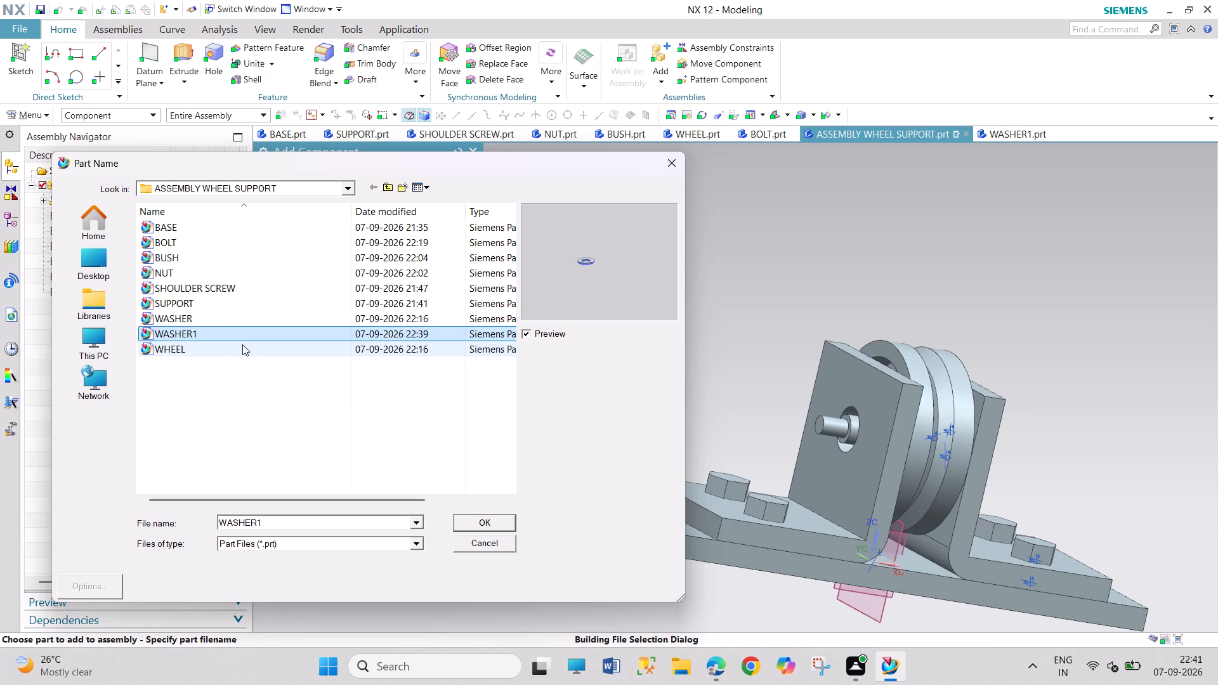
left_click(242, 344)
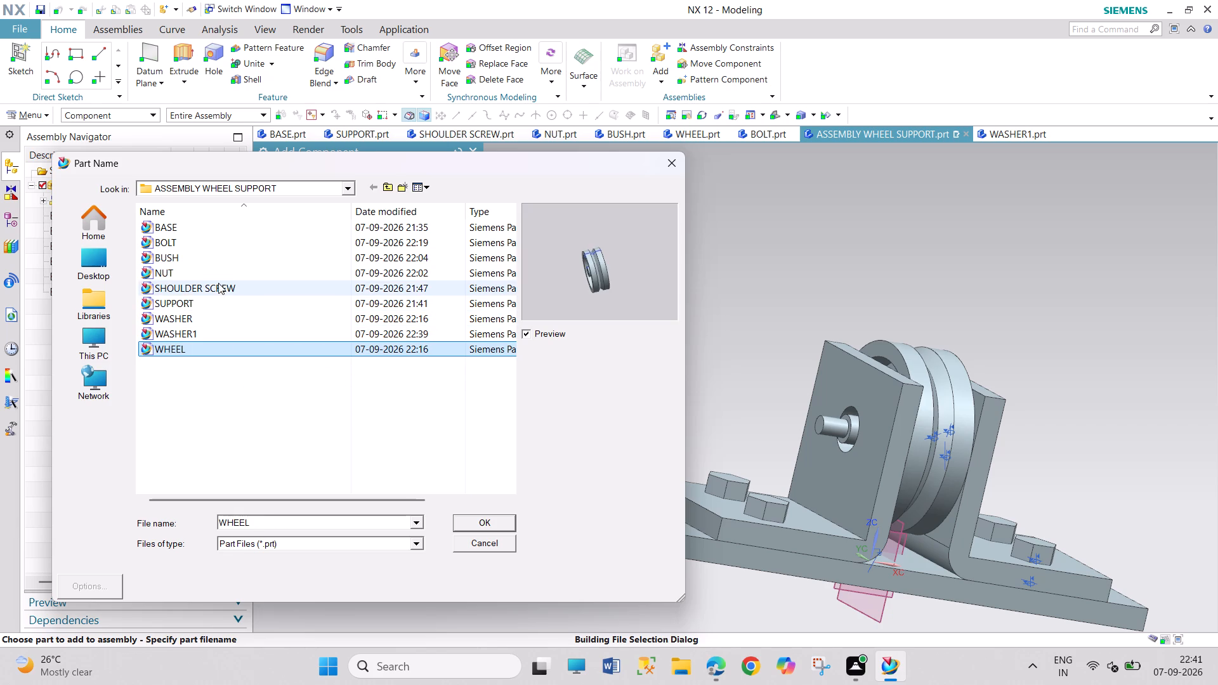
left_click(218, 276)
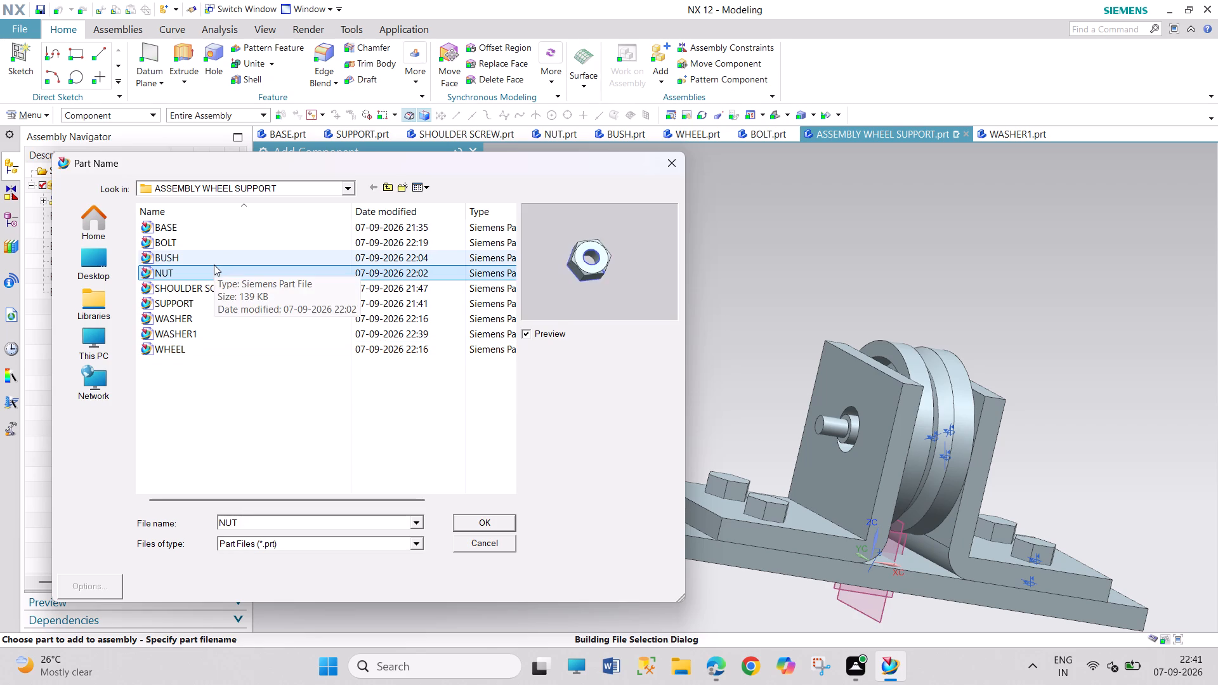
left_click(214, 264)
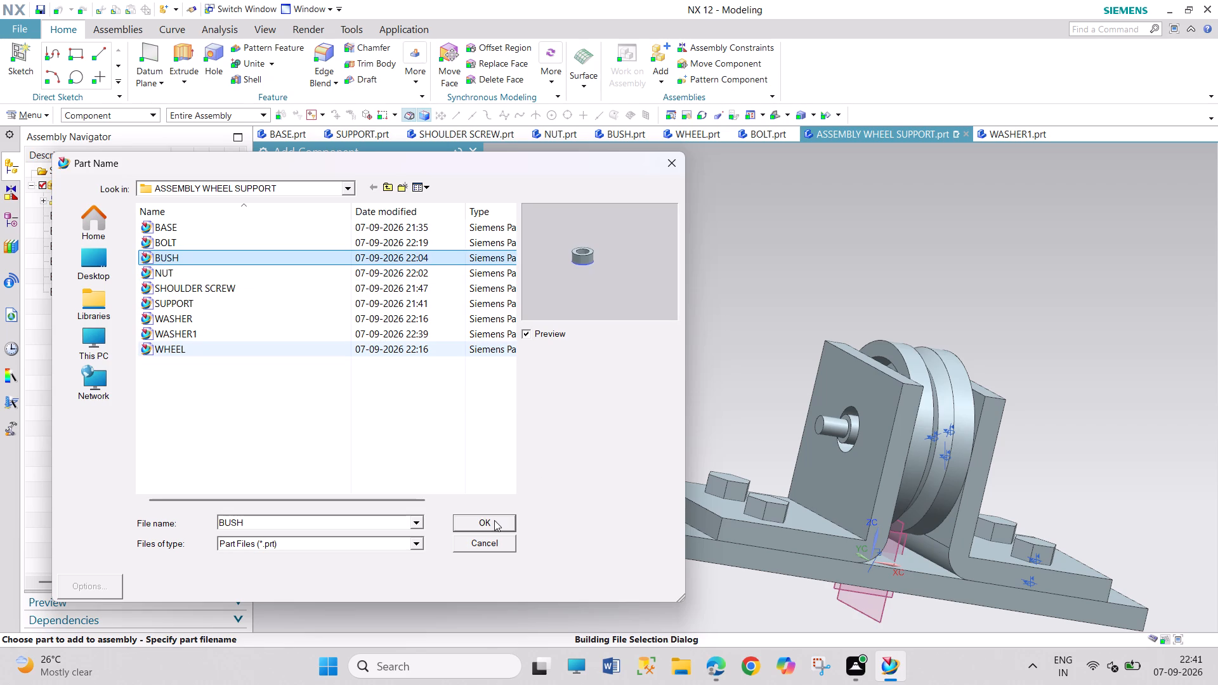
left_click(494, 520)
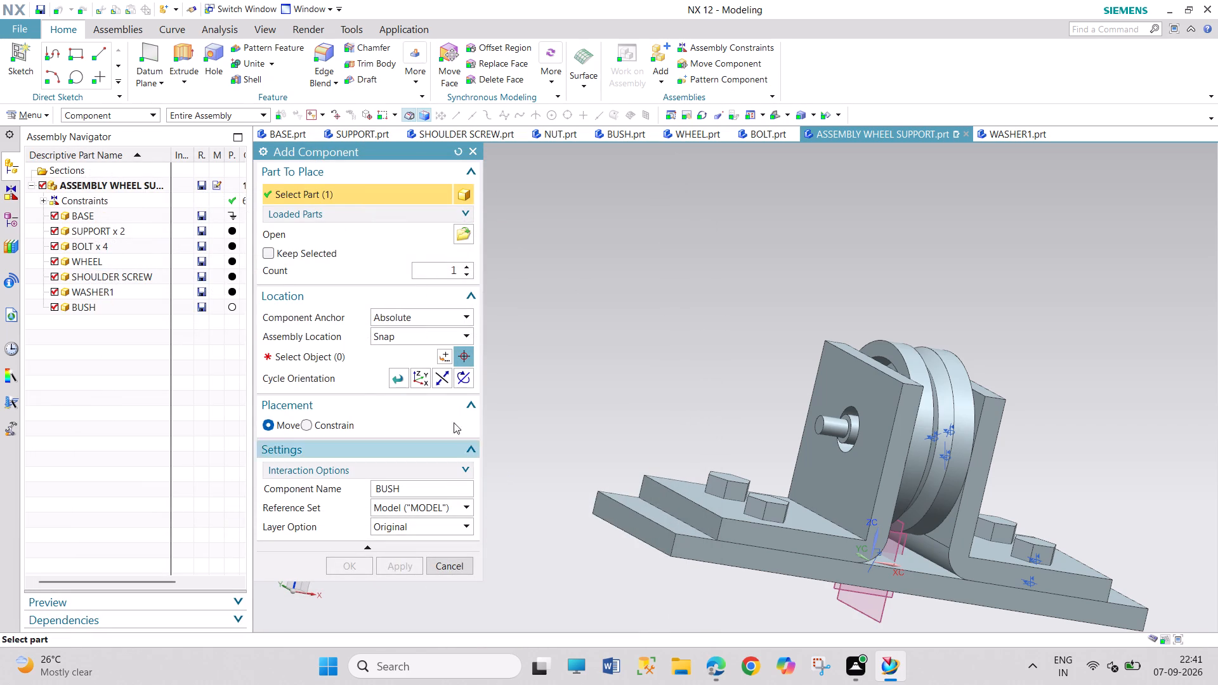
left_click(289, 356)
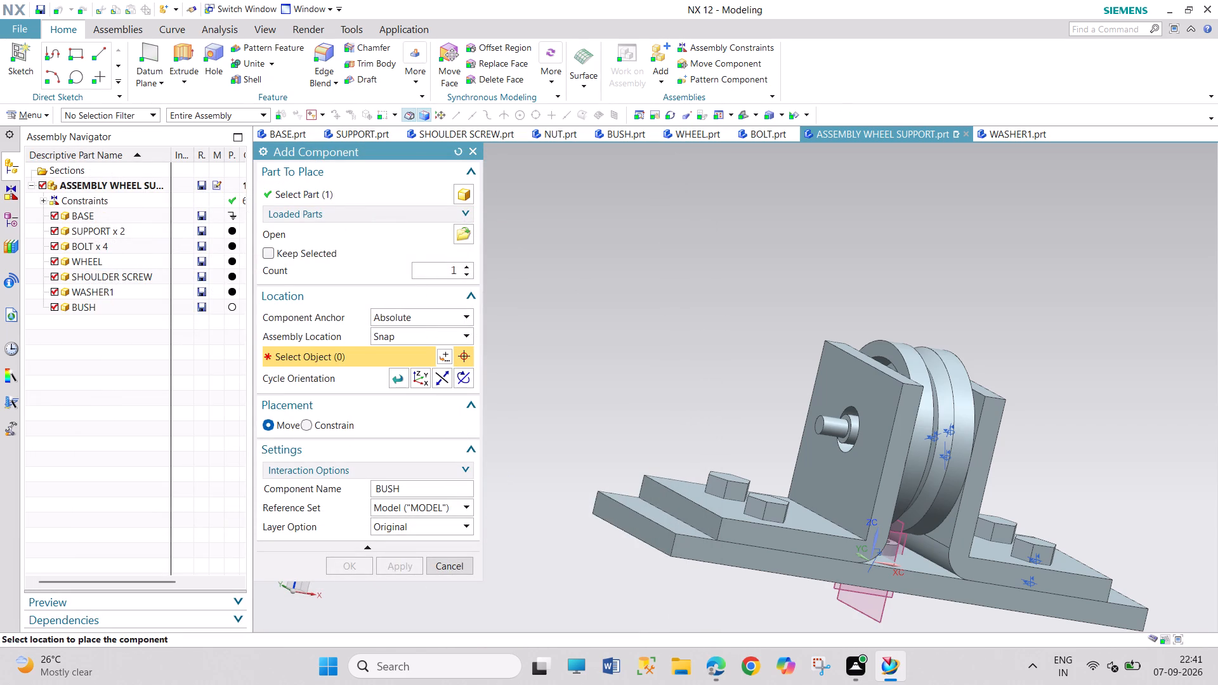
left_click(658, 405)
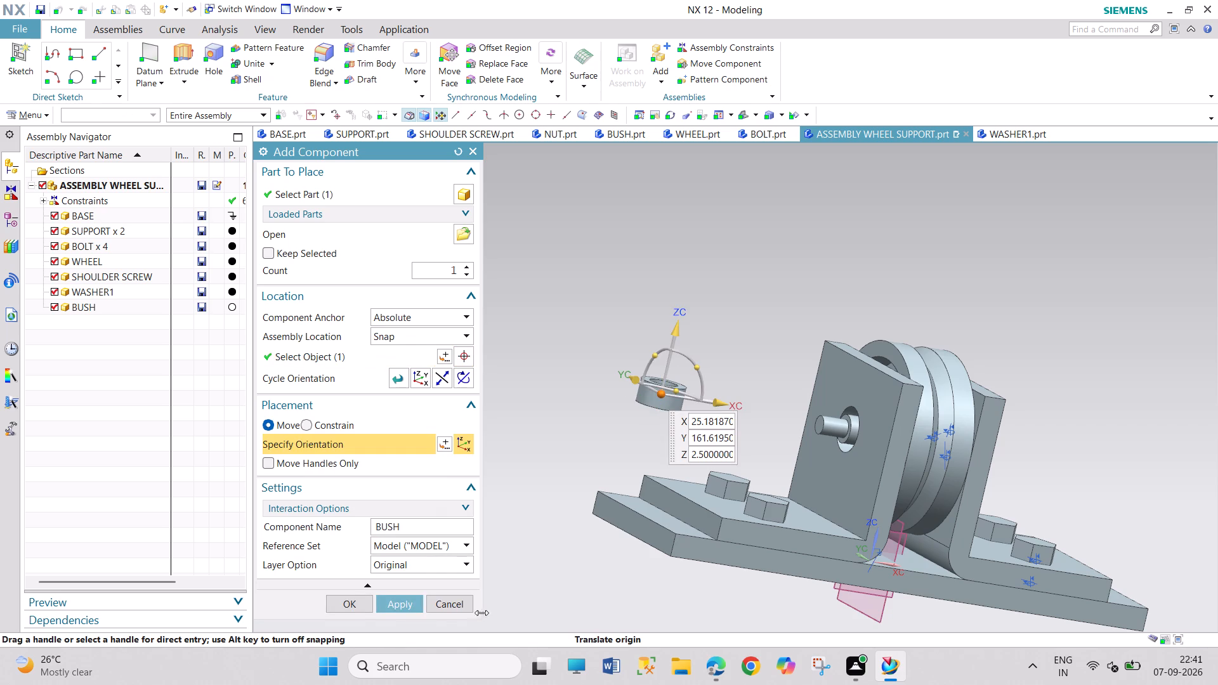
left_click(400, 603)
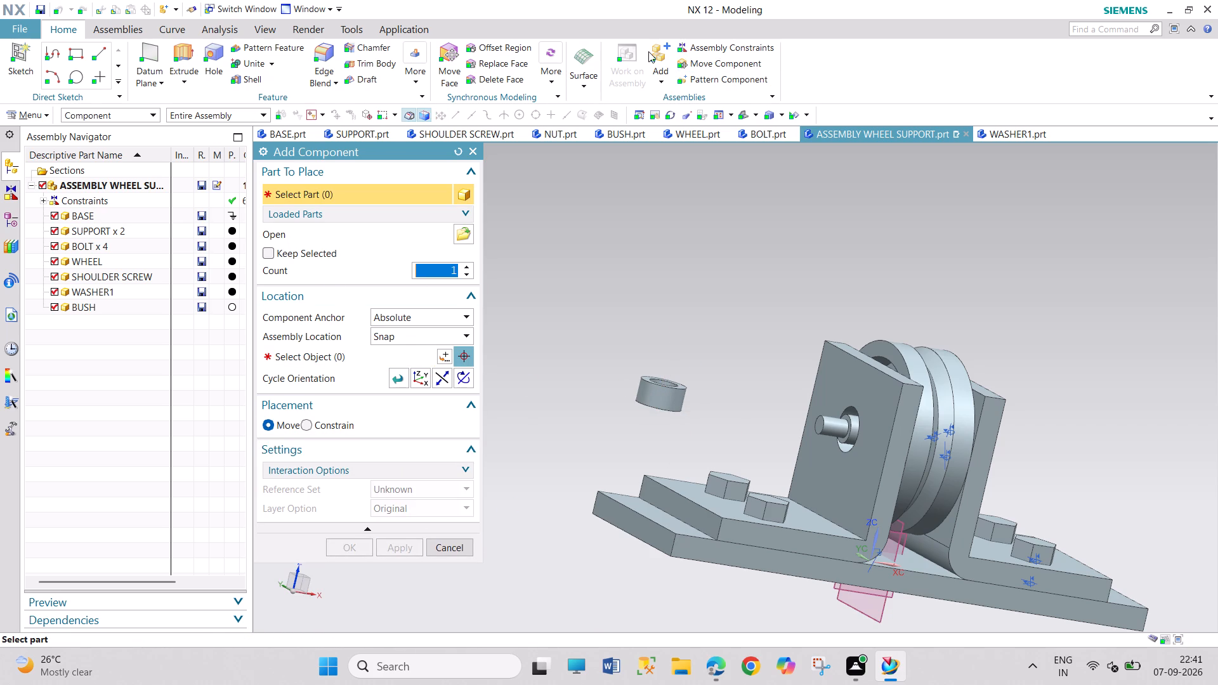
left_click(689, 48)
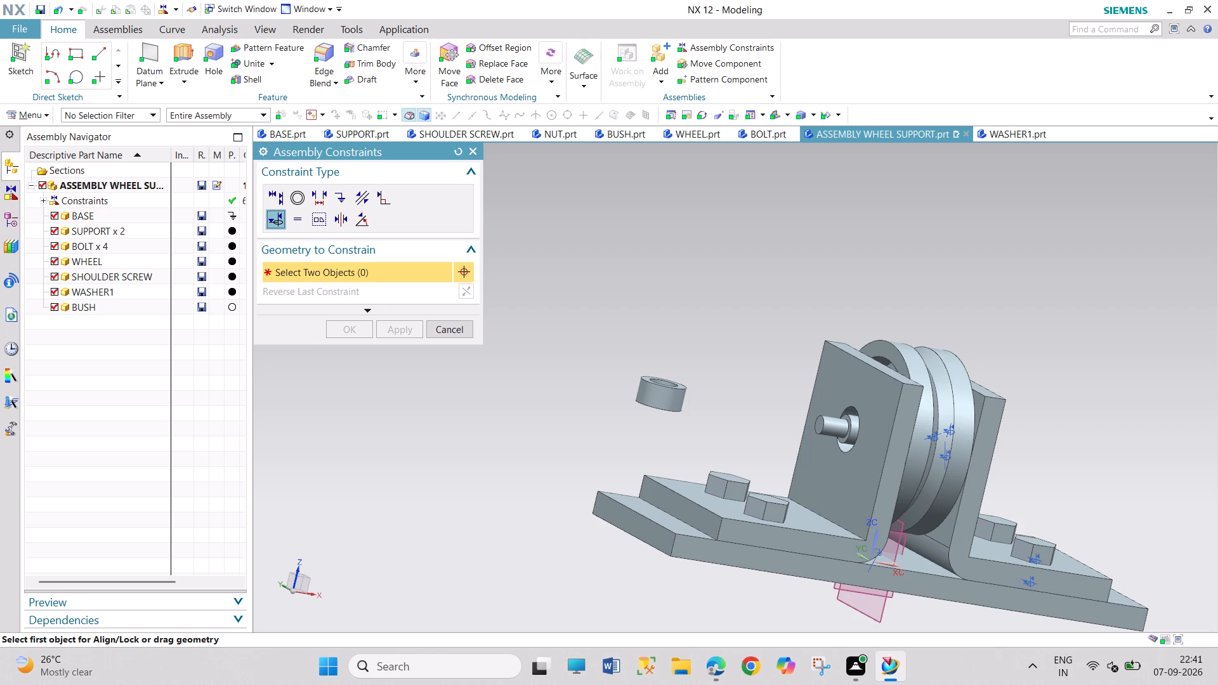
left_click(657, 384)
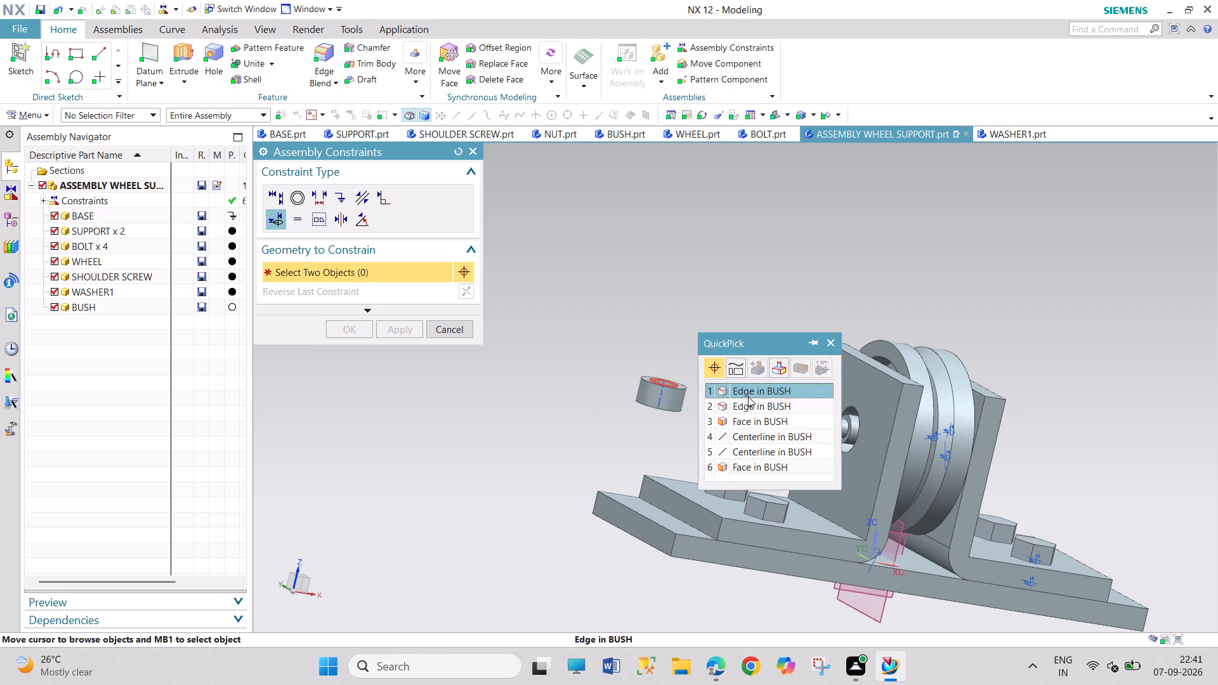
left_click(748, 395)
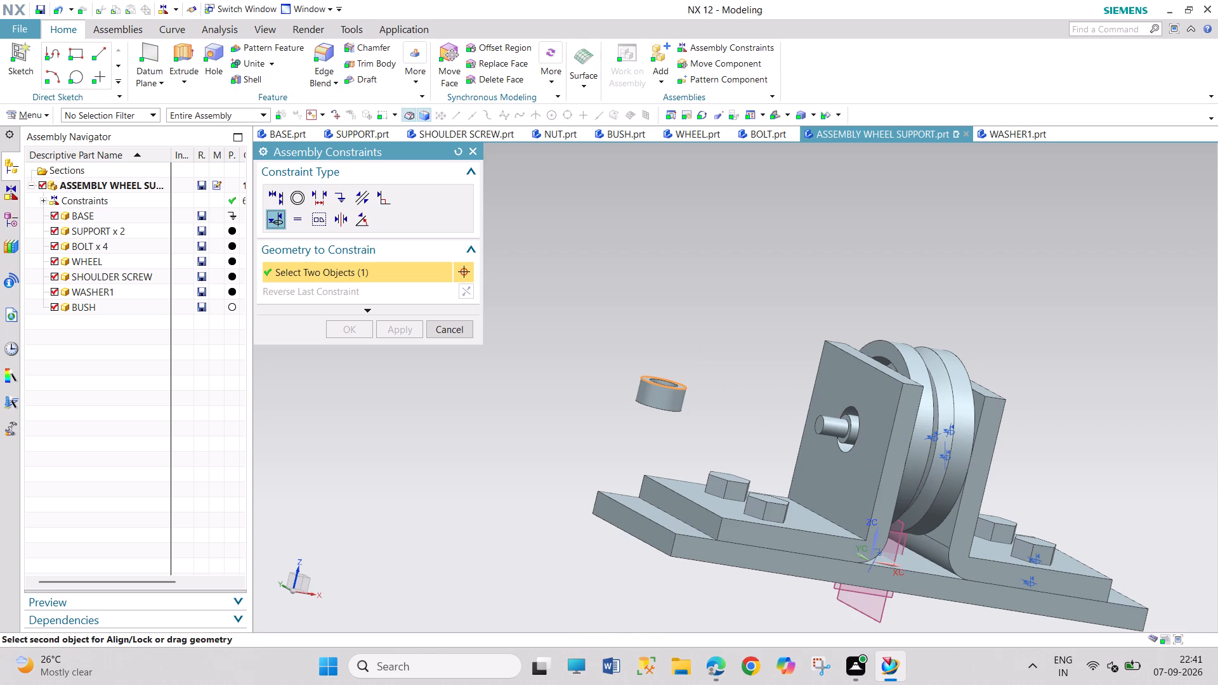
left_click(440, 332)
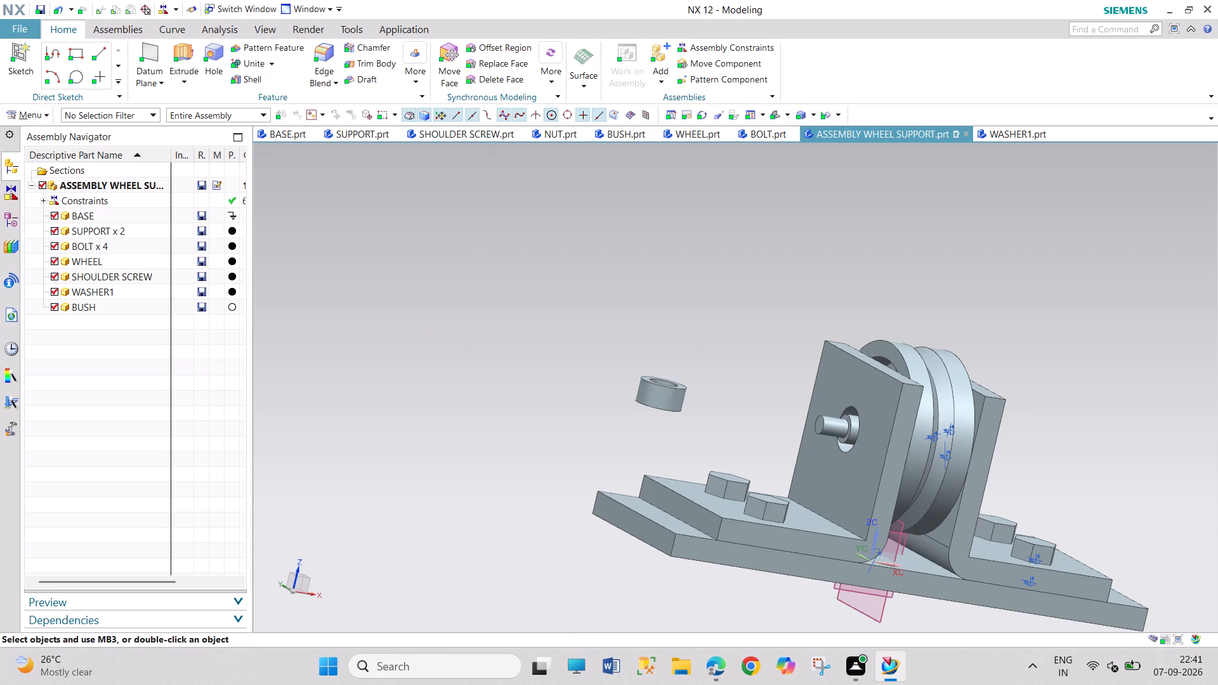
Align/Lock the BUSH's top circular edge to the outer edge of the large hole in the SUPPORT at the SHOULDER SCREW's threaded end.
middle_click_drag(739, 332, 782, 346)
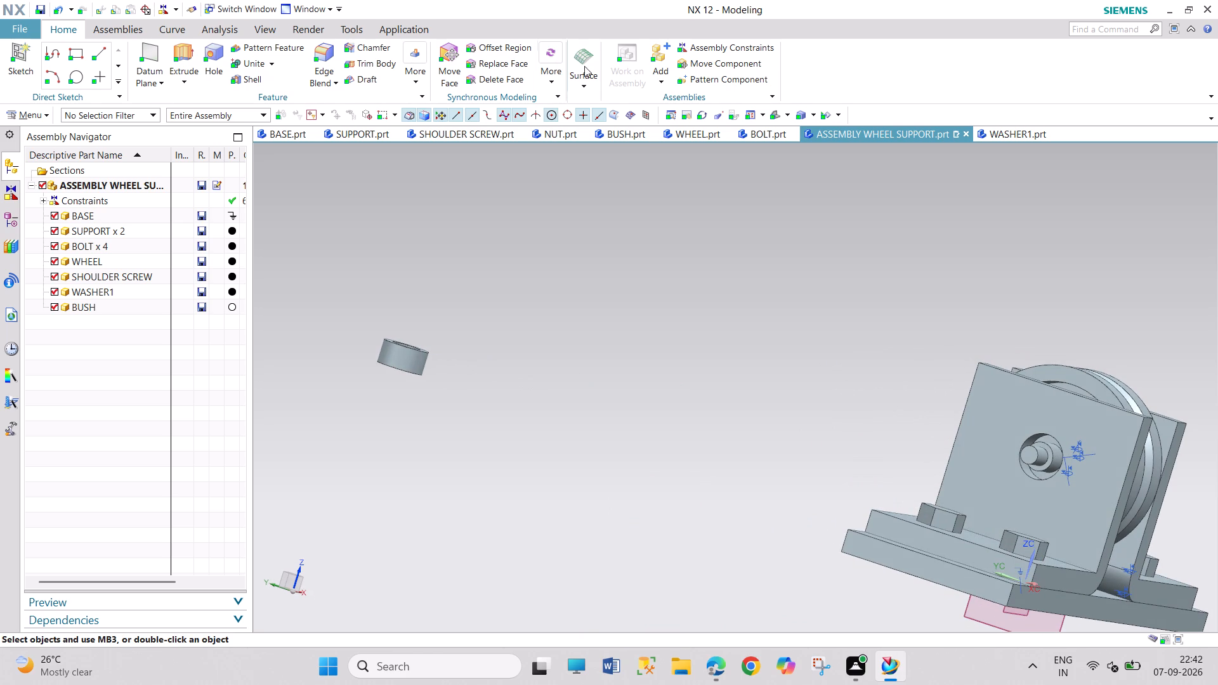
left_click(690, 46)
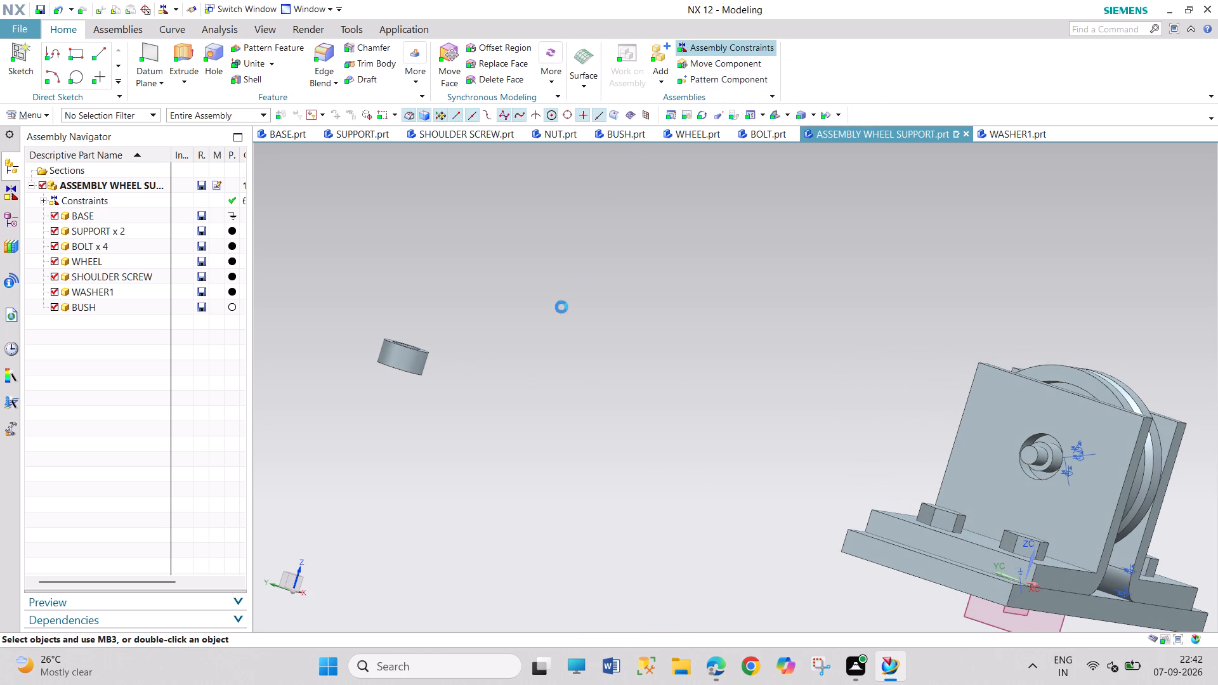
left_click(429, 351)
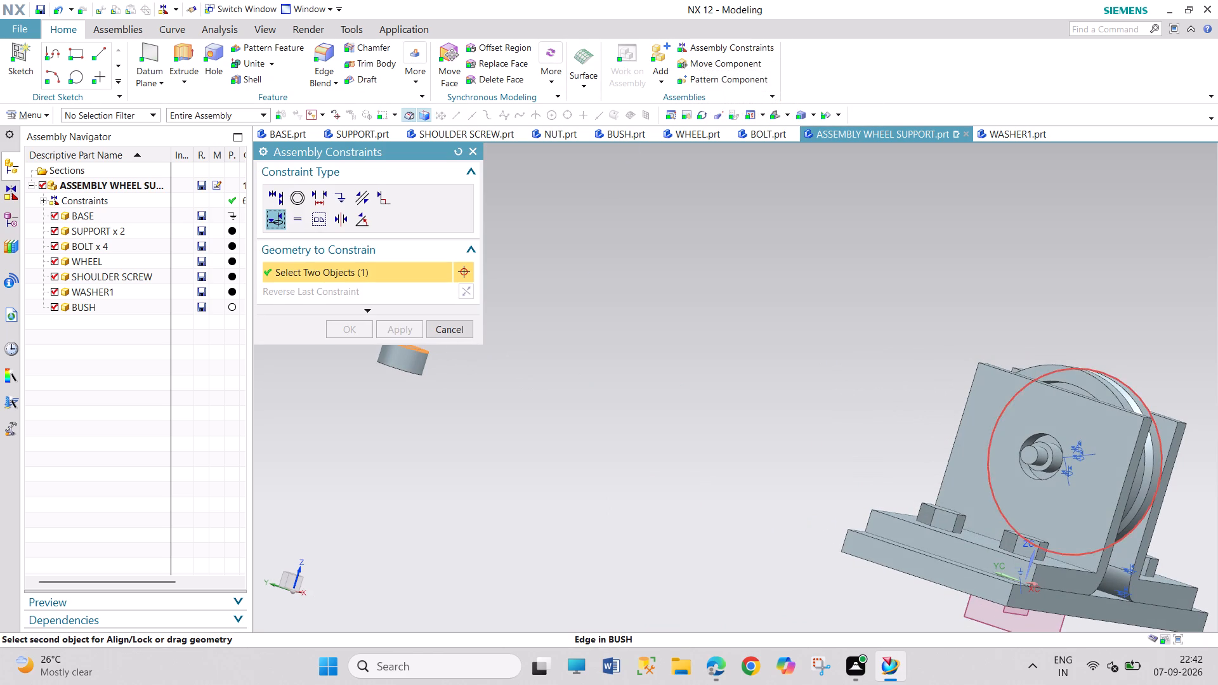
scroll(1058, 474, "up", 4)
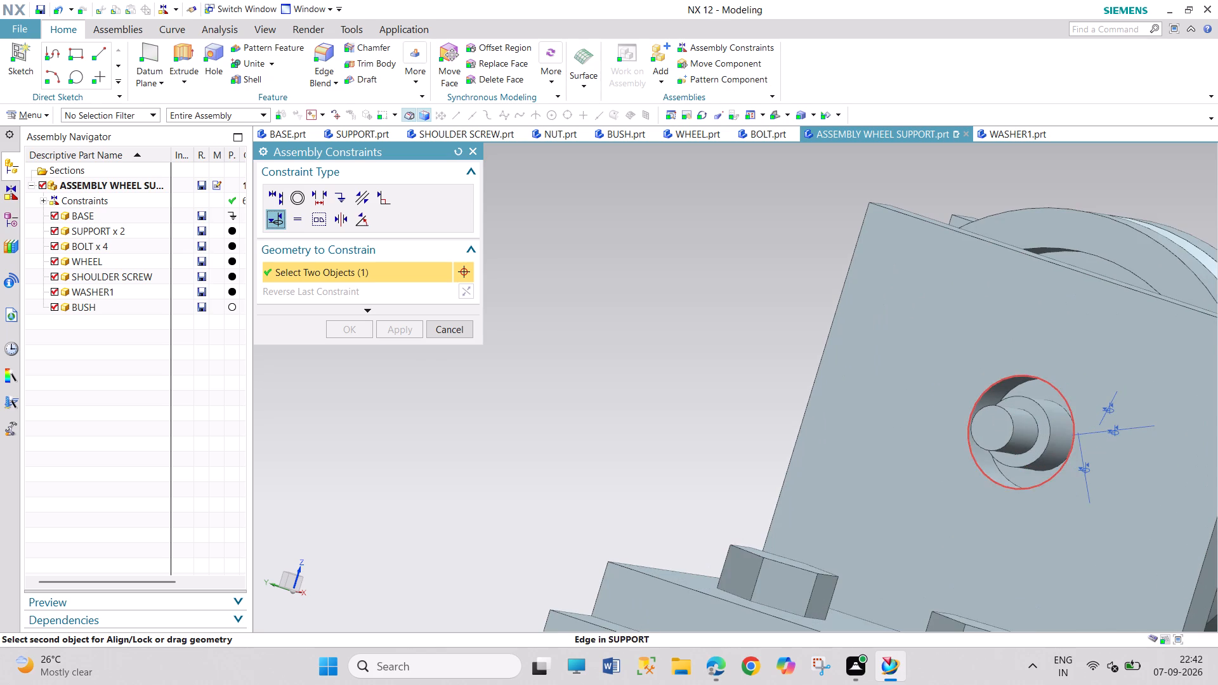
left_click(1009, 477)
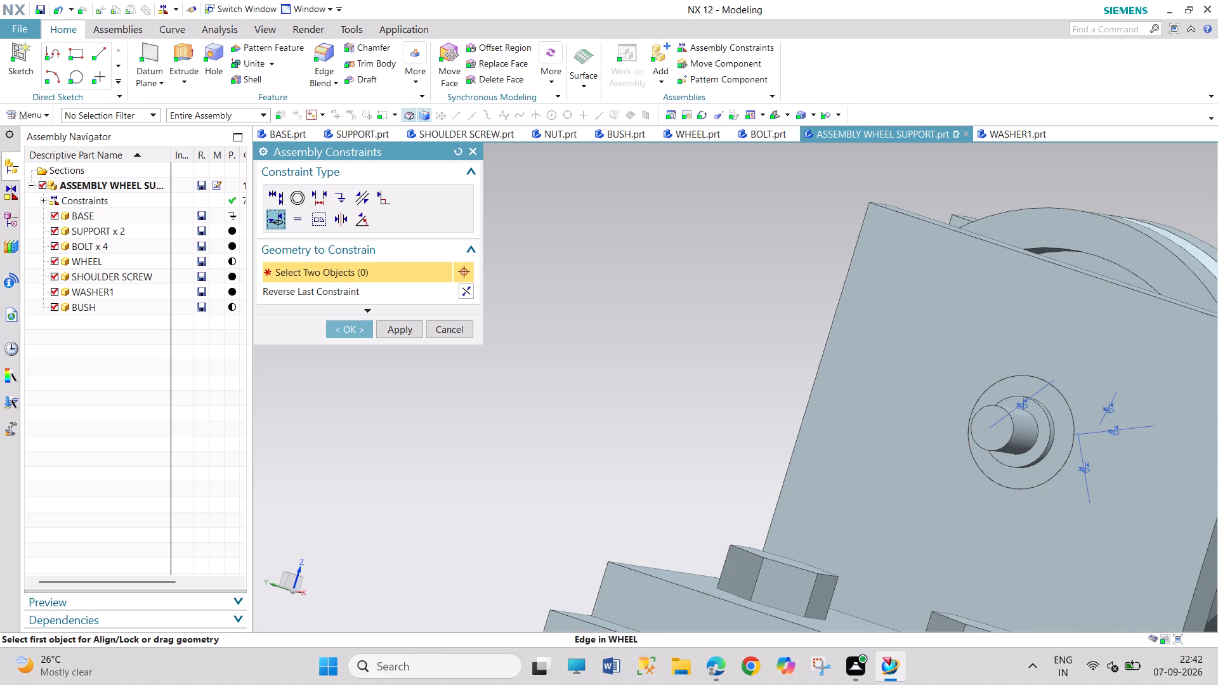
middle_click_drag(898, 483, 834, 462)
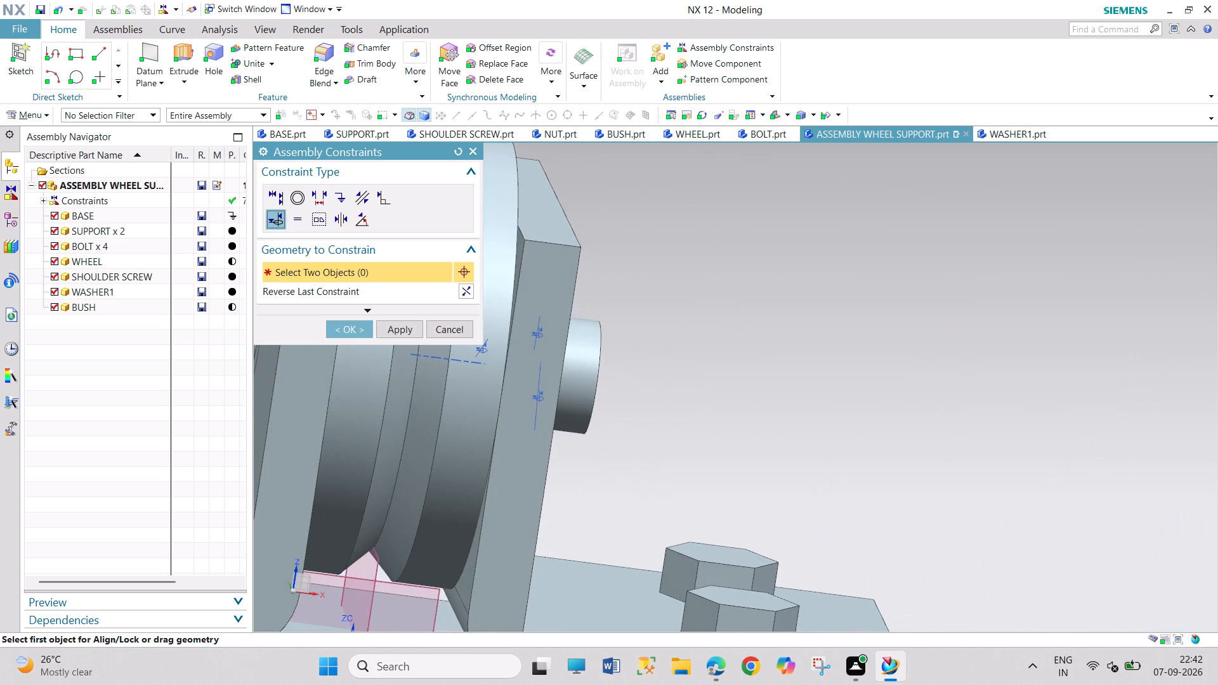
scroll(679, 469, "down", 2)
scroll(679, 470, "up", 2)
scroll(683, 490, "down", 4)
scroll(372, 492, "down", 2)
scroll(329, 459, "up", 2)
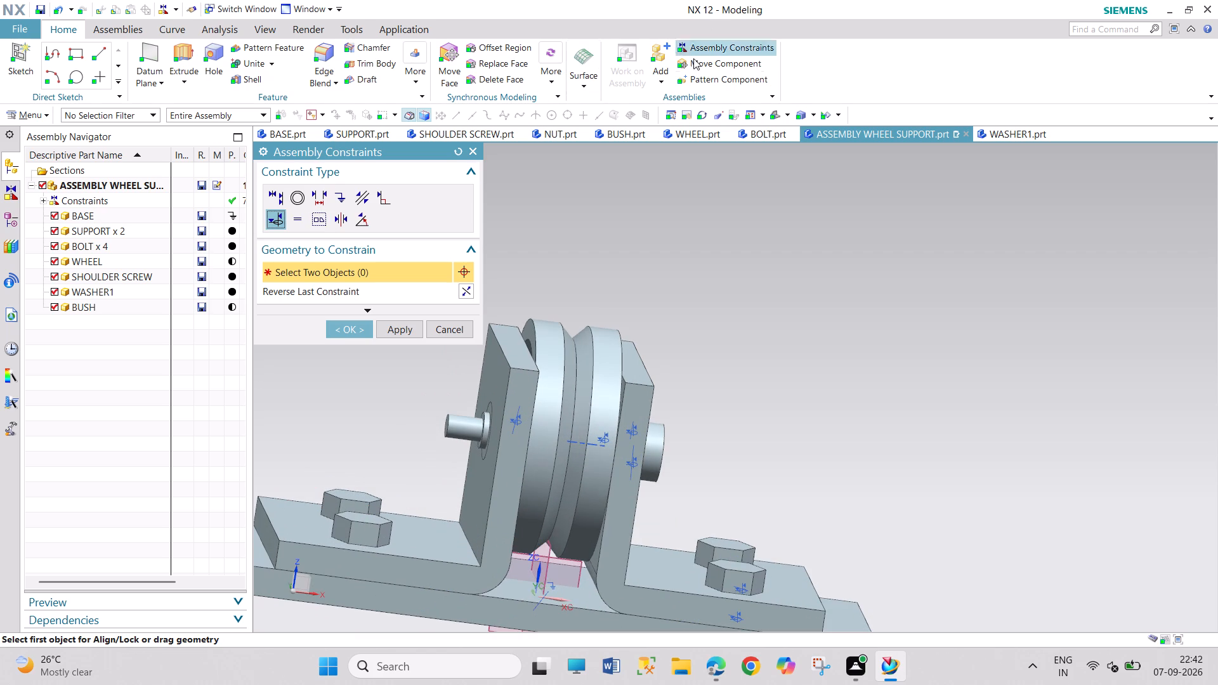
left_click(365, 330)
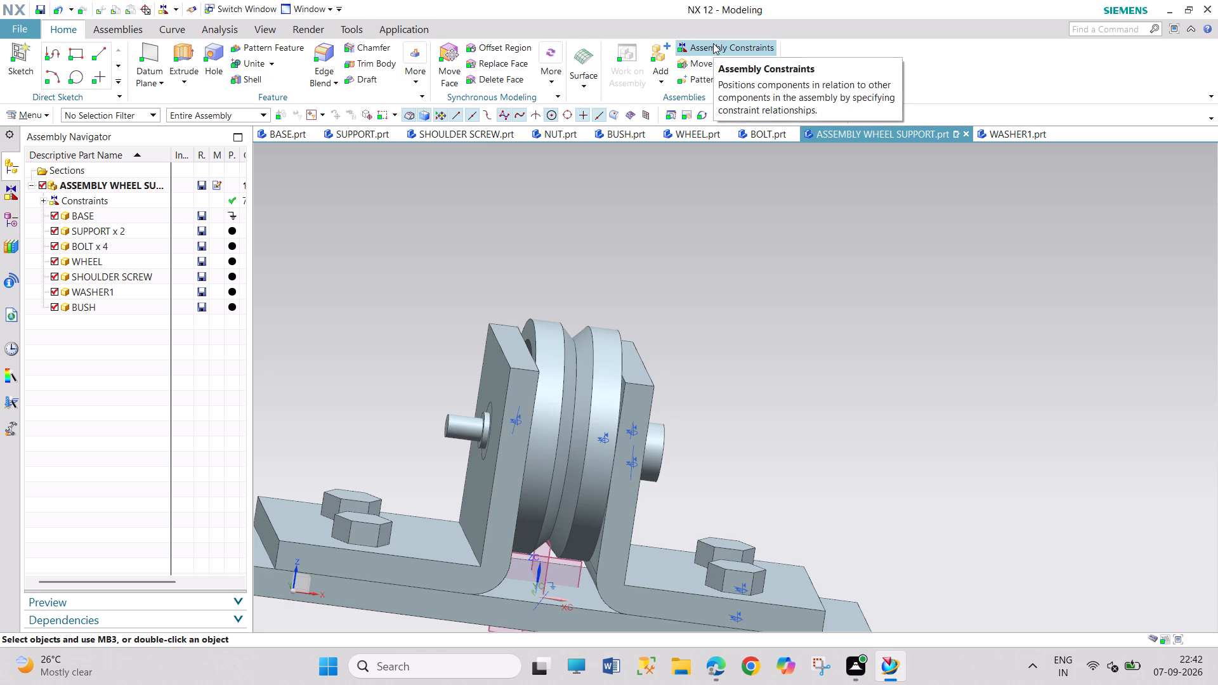
Add one more WASHER1 component to the assembly, placing it freely in the empty space beside the SHOULDER SCREW's head.
left_click(669, 67)
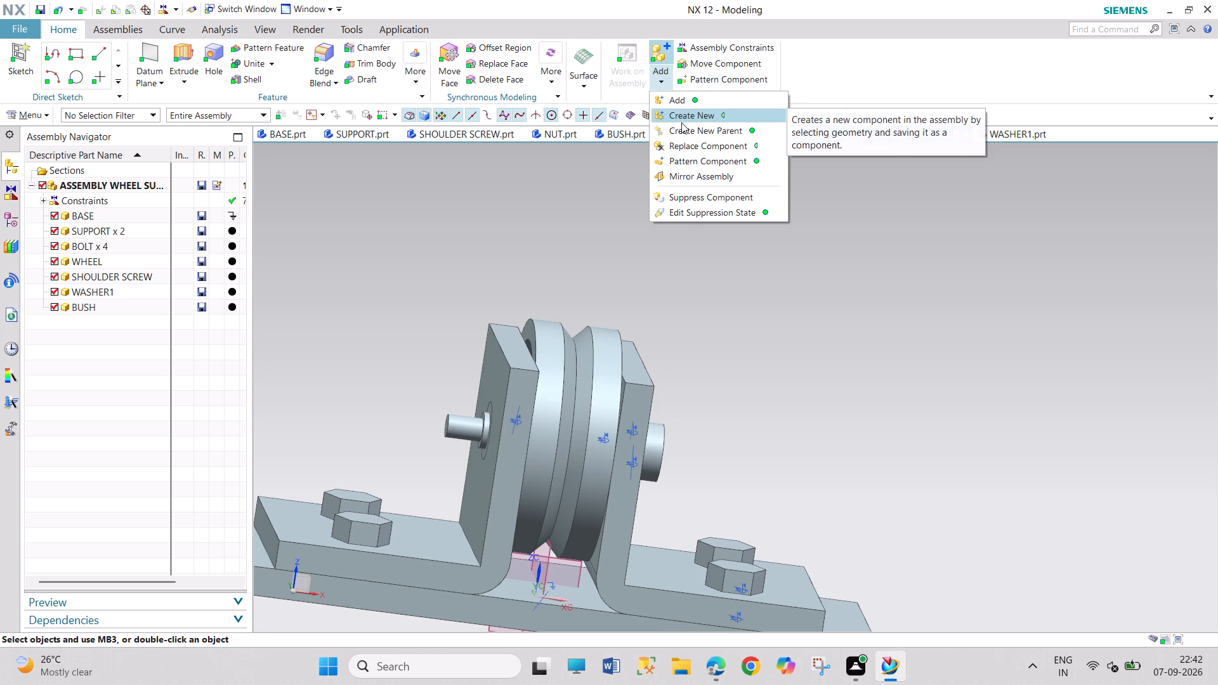
left_click(666, 102)
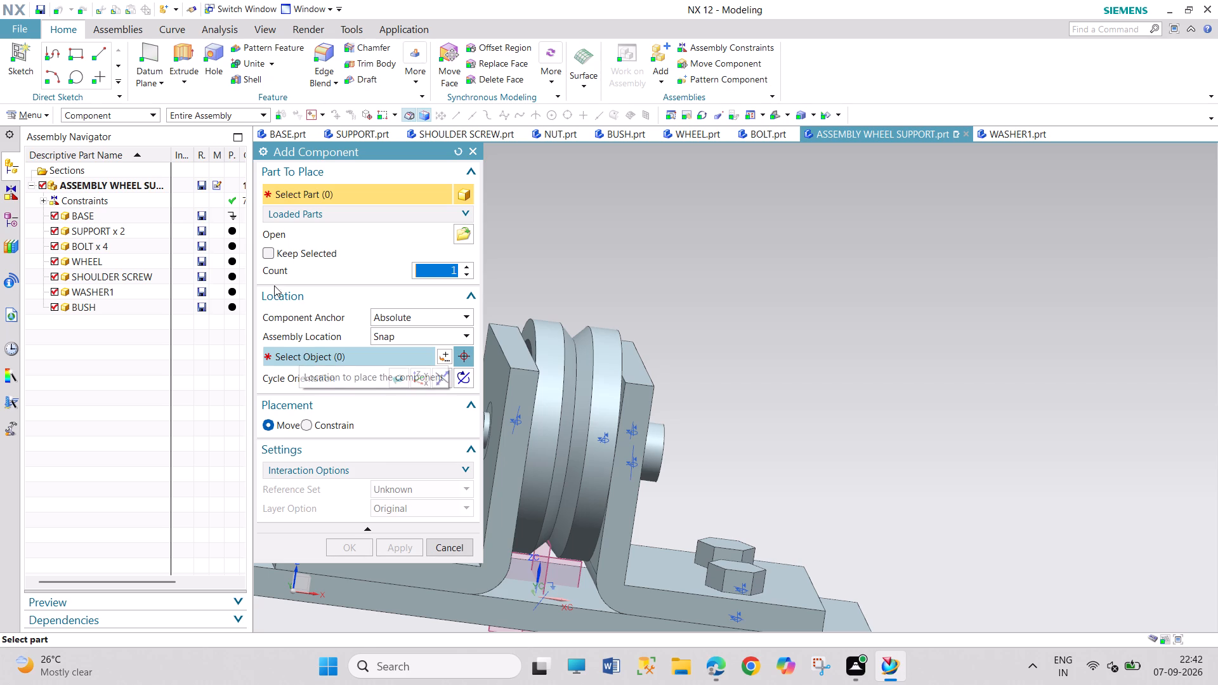
left_click(455, 237)
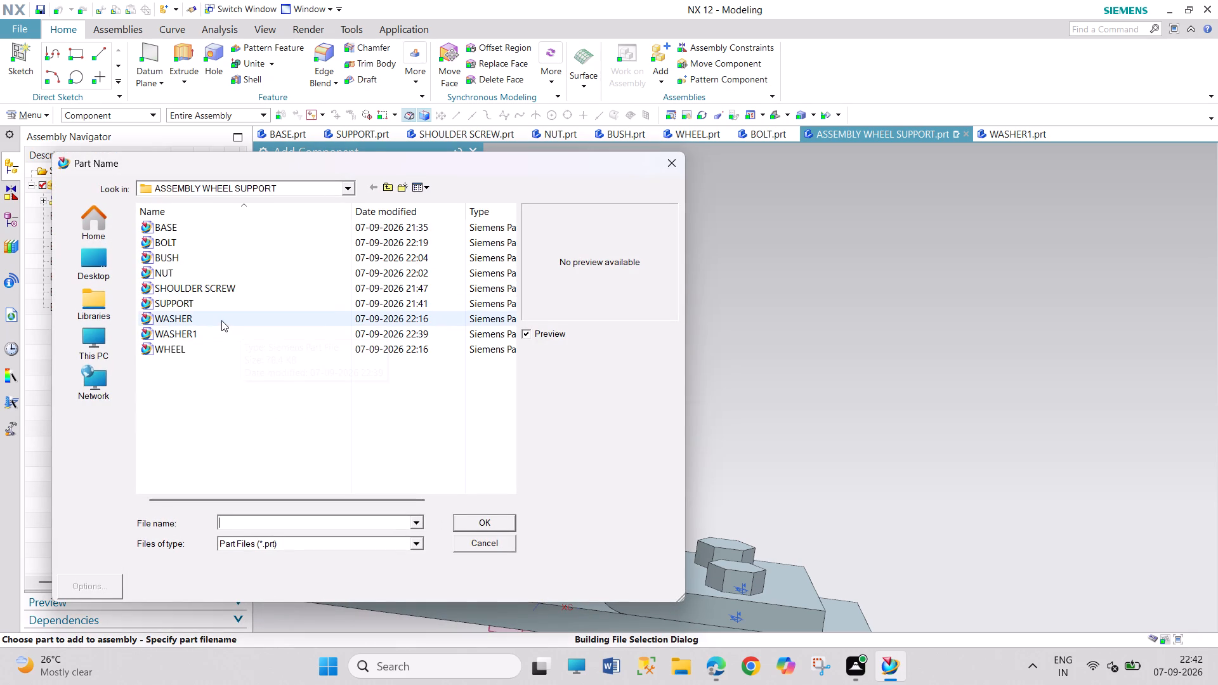
left_click(221, 320)
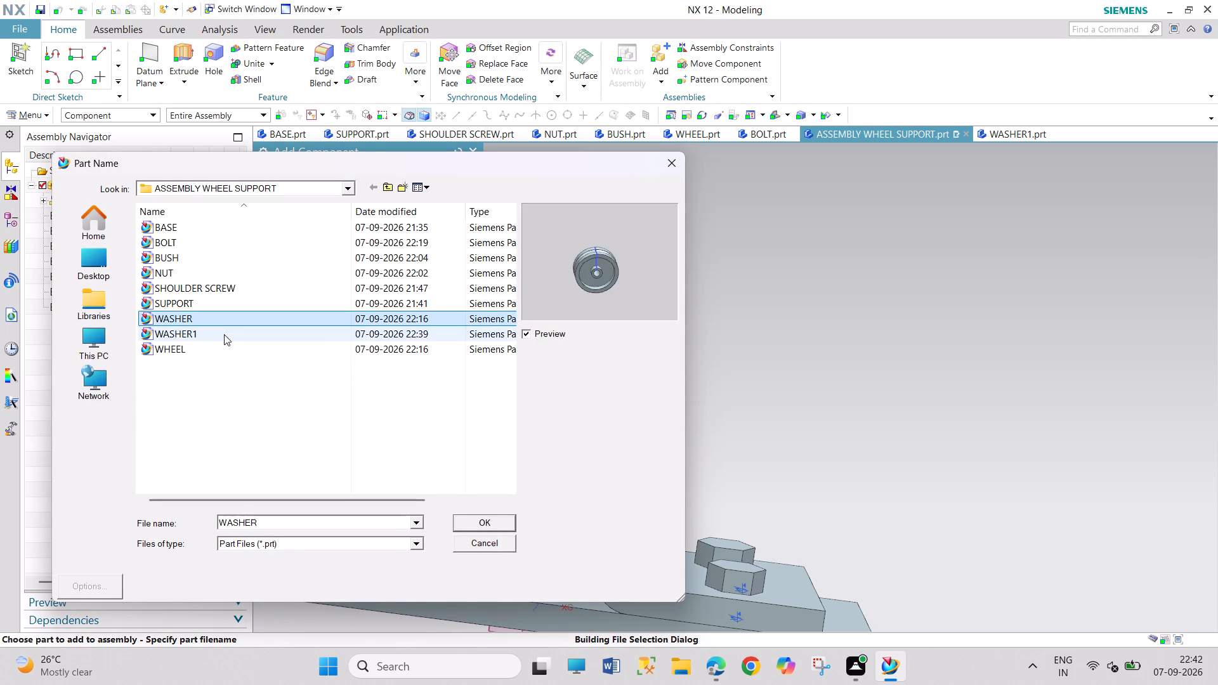
left_click(224, 334)
left_click(462, 528)
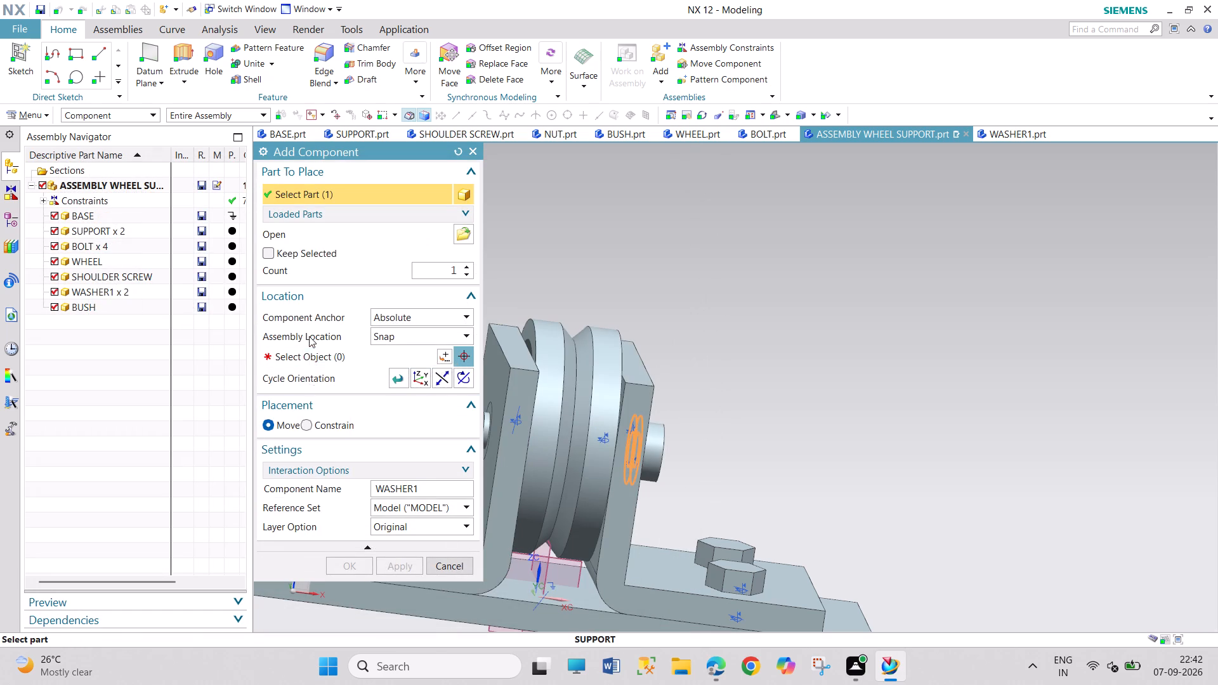
left_click(310, 353)
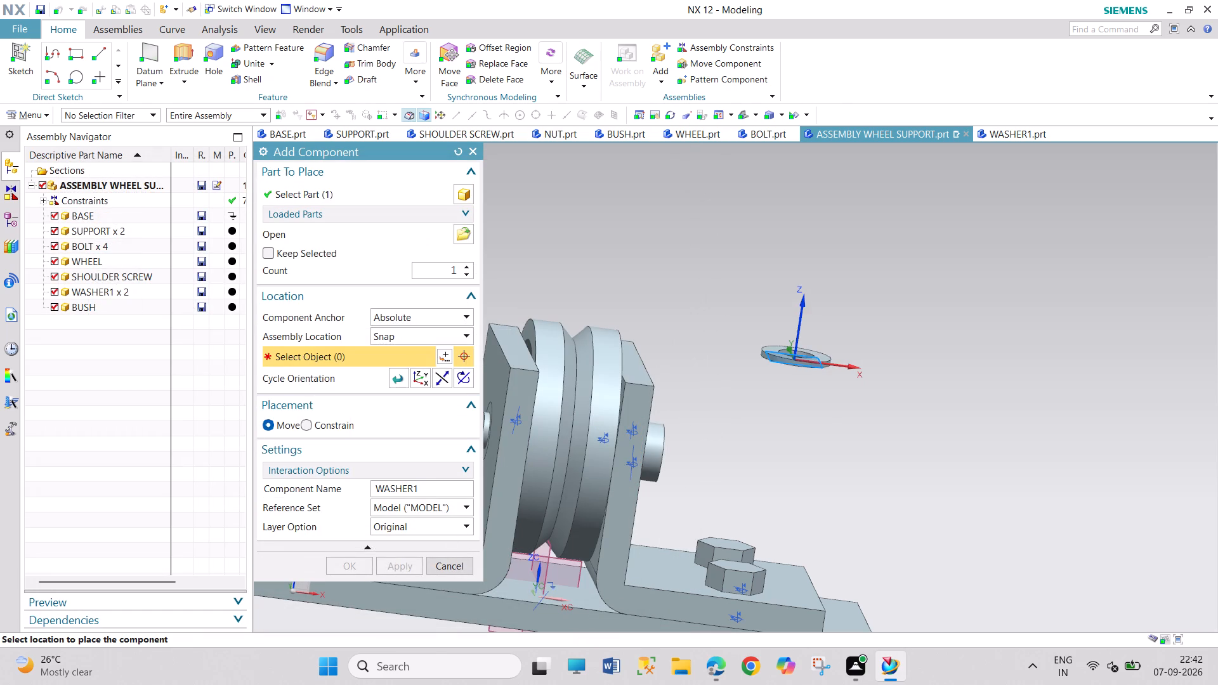
left_click(796, 365)
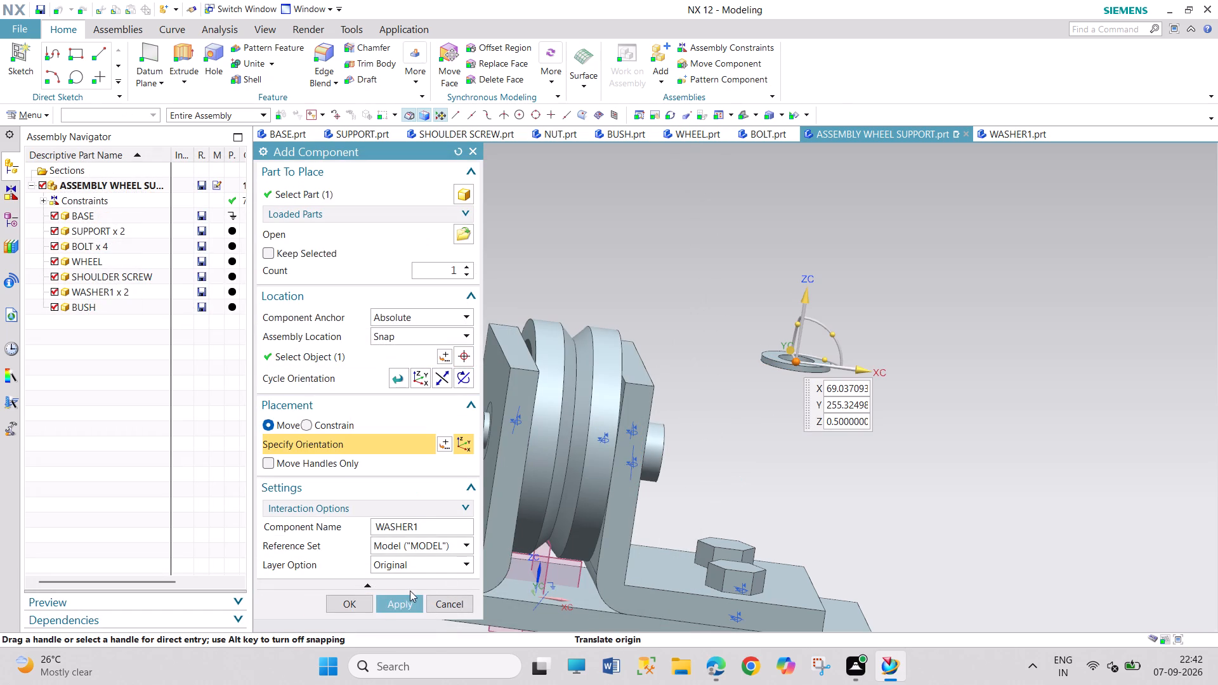
left_click(407, 595)
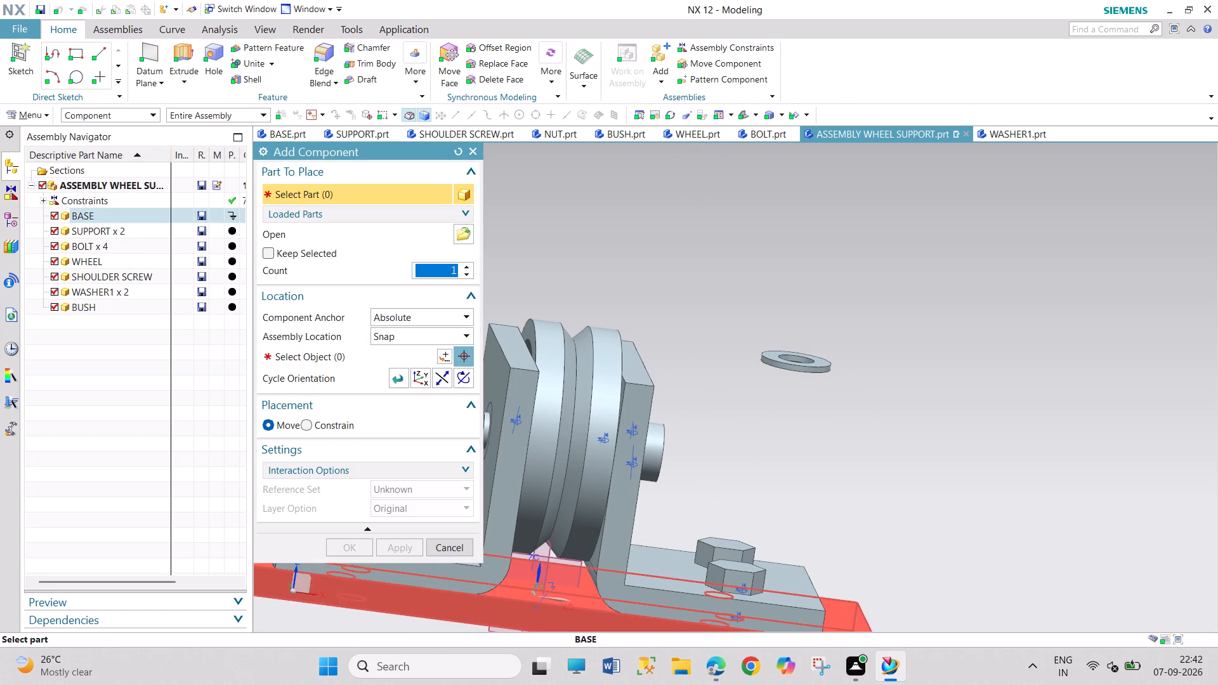
left_click(446, 543)
Align/Lock the upper outer edge of the loose WASHER1 to the circular hole edge in the SUPPORT around the SHOULDER SCREW's threaded end.
scroll(357, 491, "down", 2)
scroll(358, 436, "up", 3)
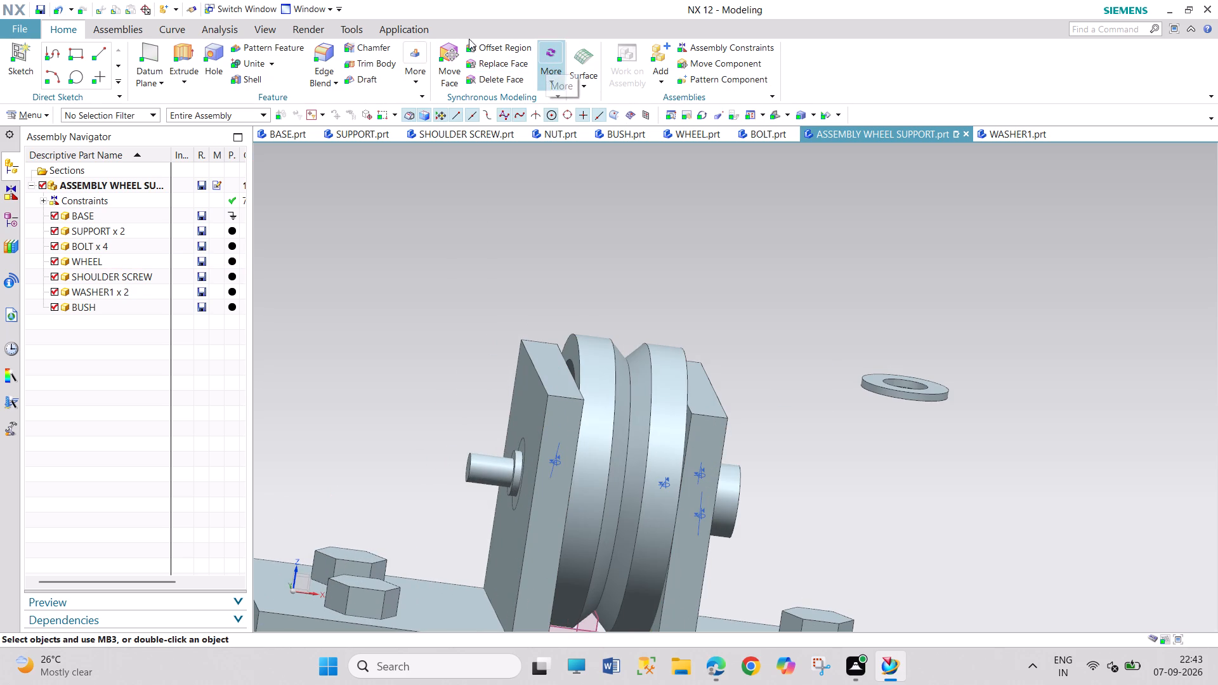
left_click(721, 48)
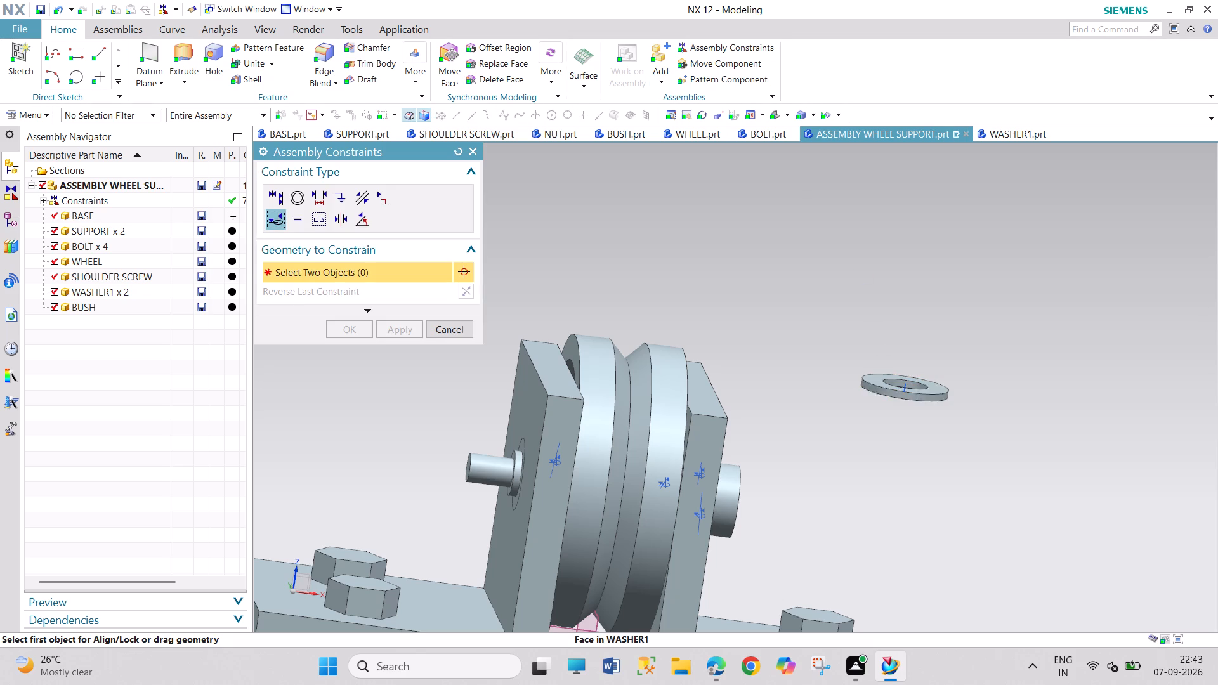
left_click(943, 386)
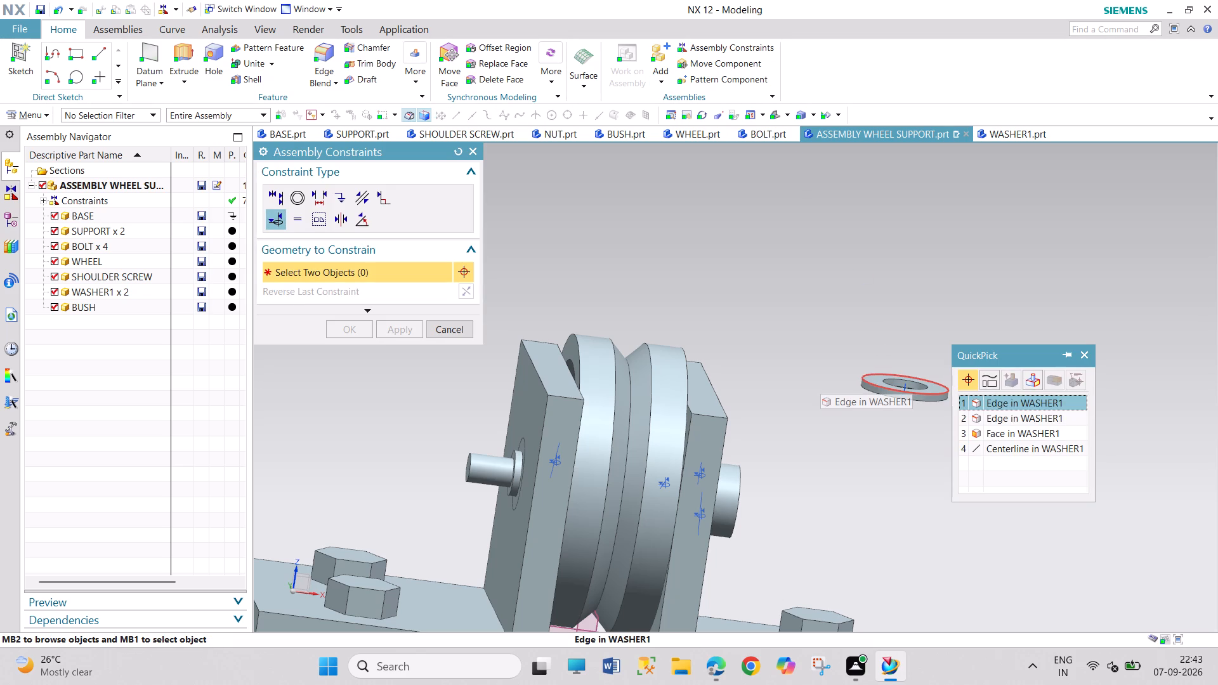
left_click(1073, 401)
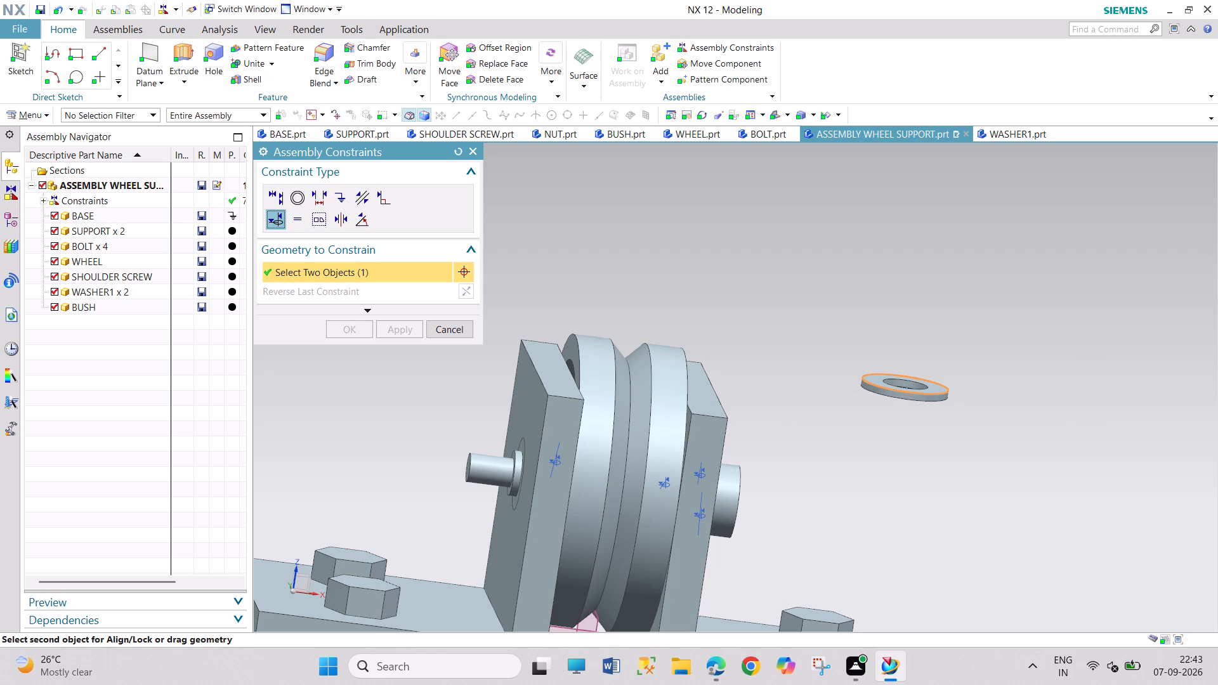
left_click(511, 507)
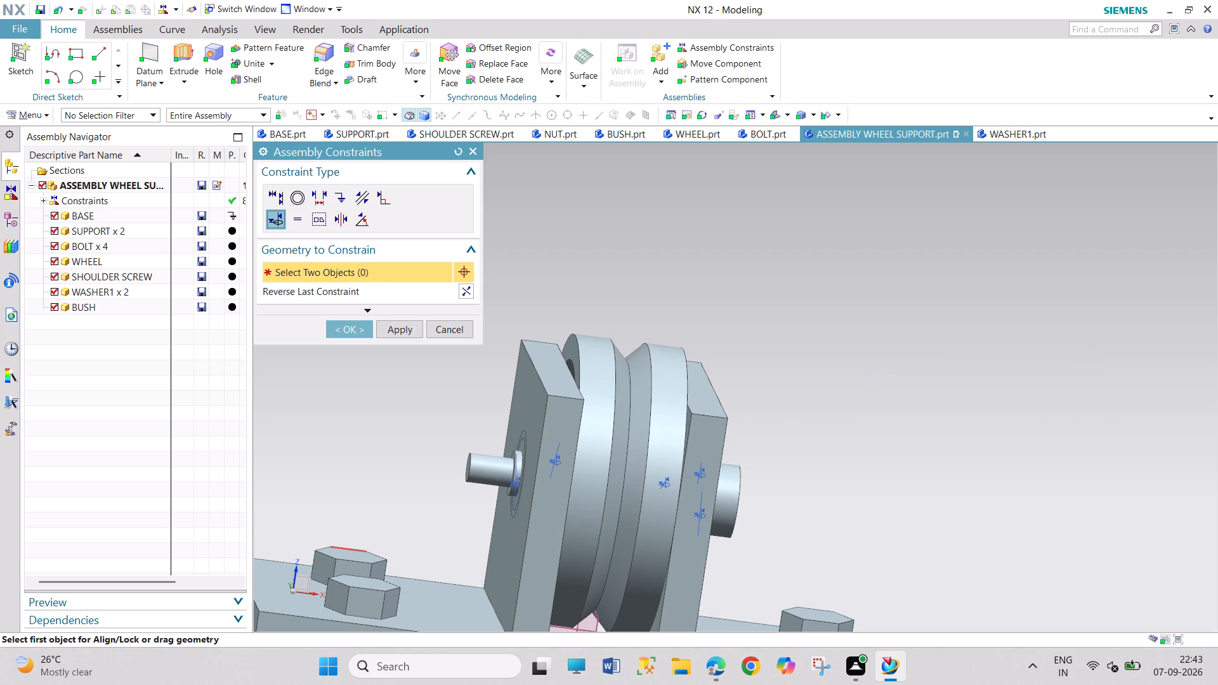
left_click_drag(363, 330, 363, 318)
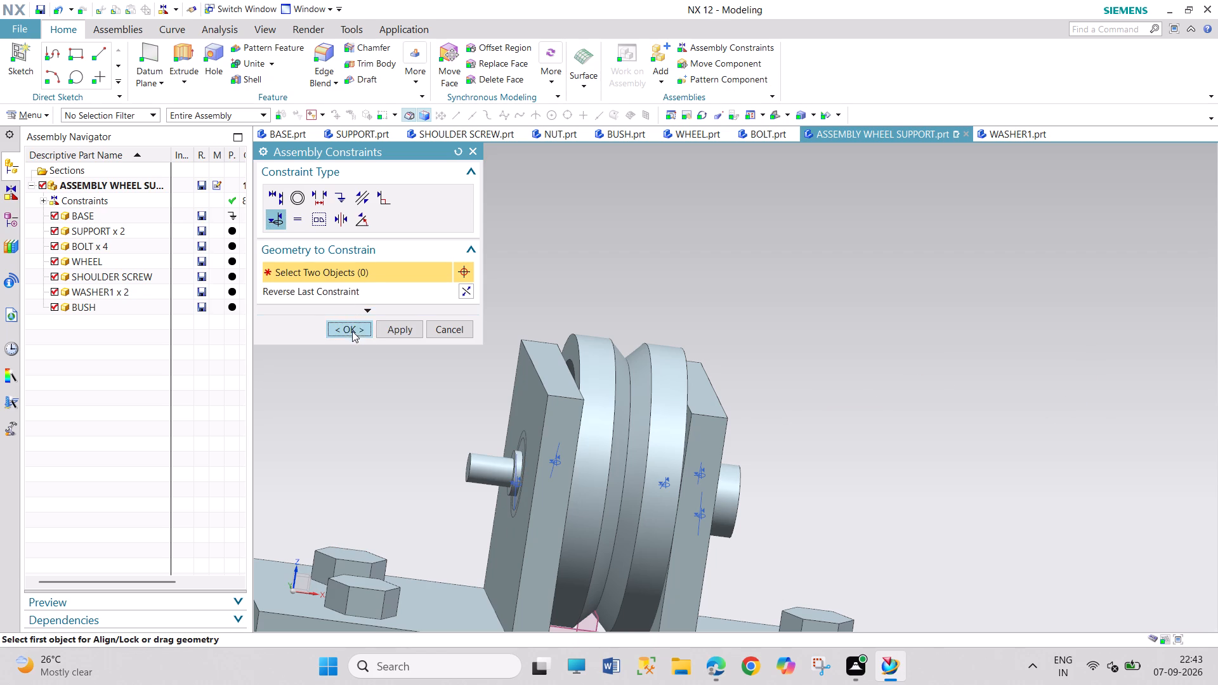
left_click(352, 331)
Redefine the newest WASHER1 Align/Lock constraint and reverse its direction so the washer sits on the SUPPORT's outer face.
middle_click_drag(466, 427, 479, 434)
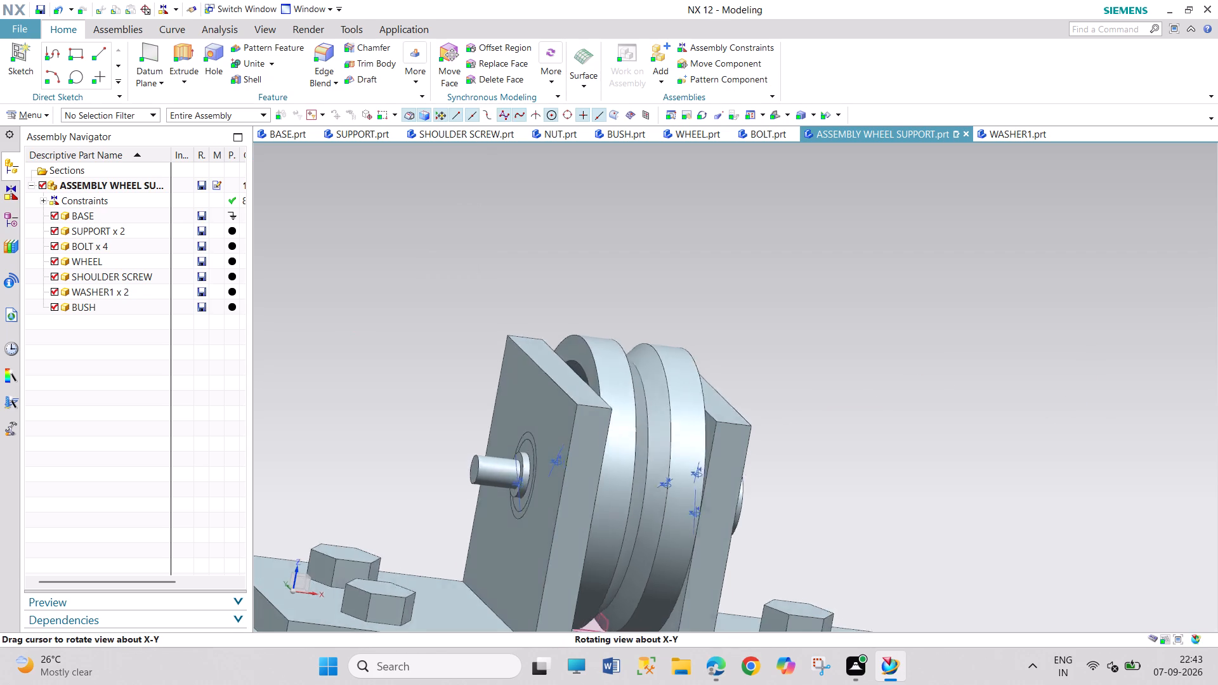
middle_click_drag(479, 434, 495, 442)
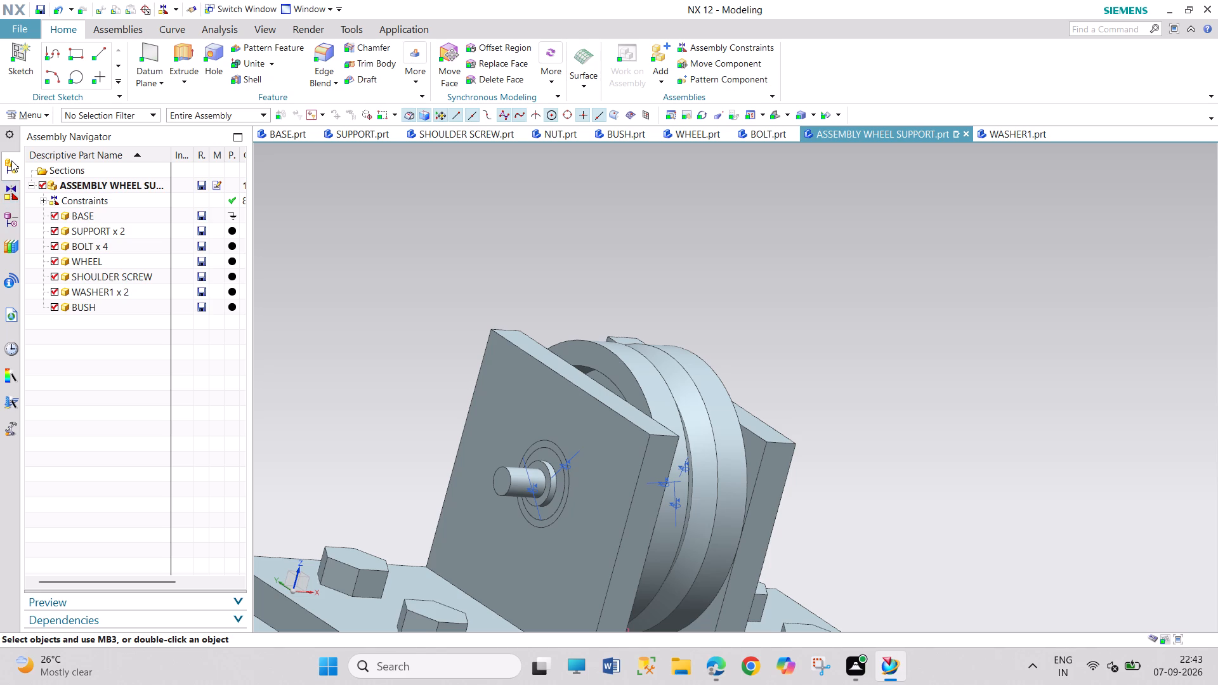
left_click(12, 193)
right_click(95, 292)
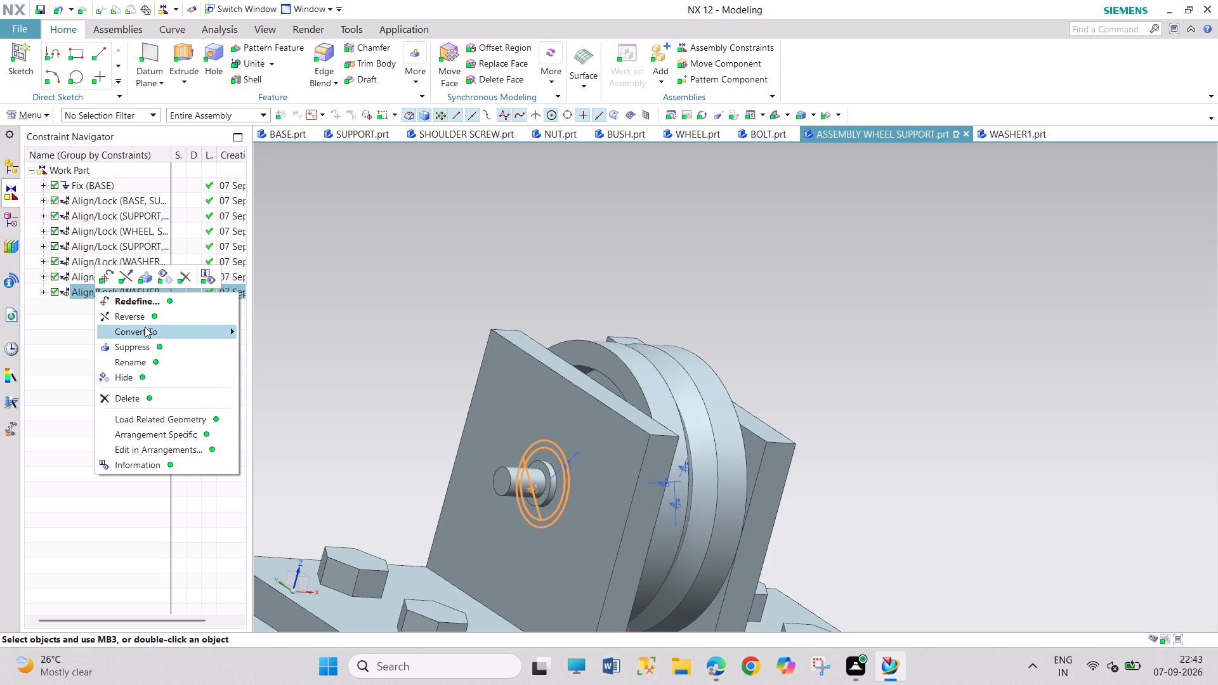
left_click(147, 304)
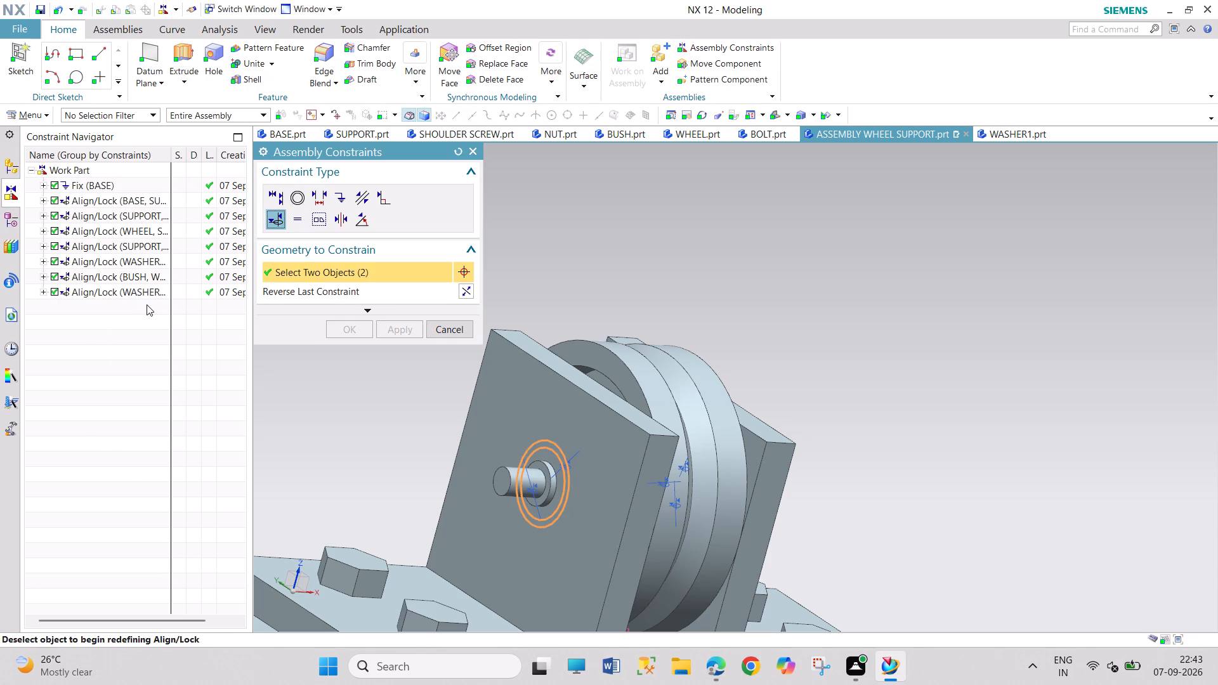
left_click(467, 290)
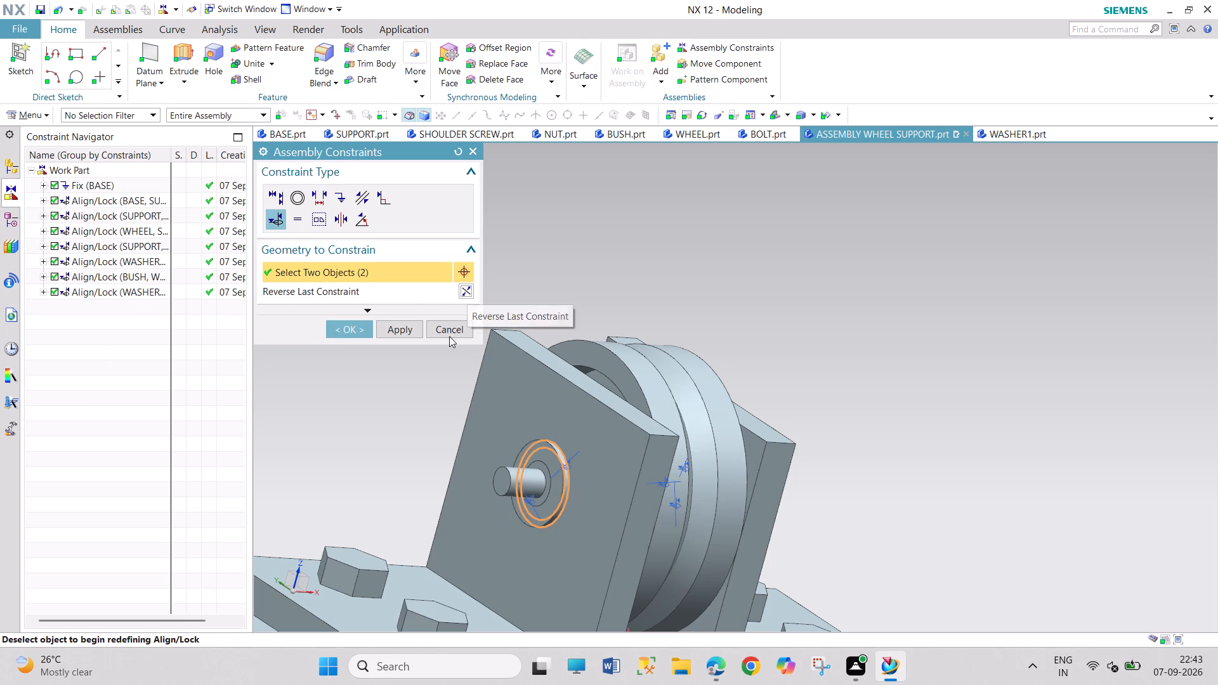
left_click(337, 325)
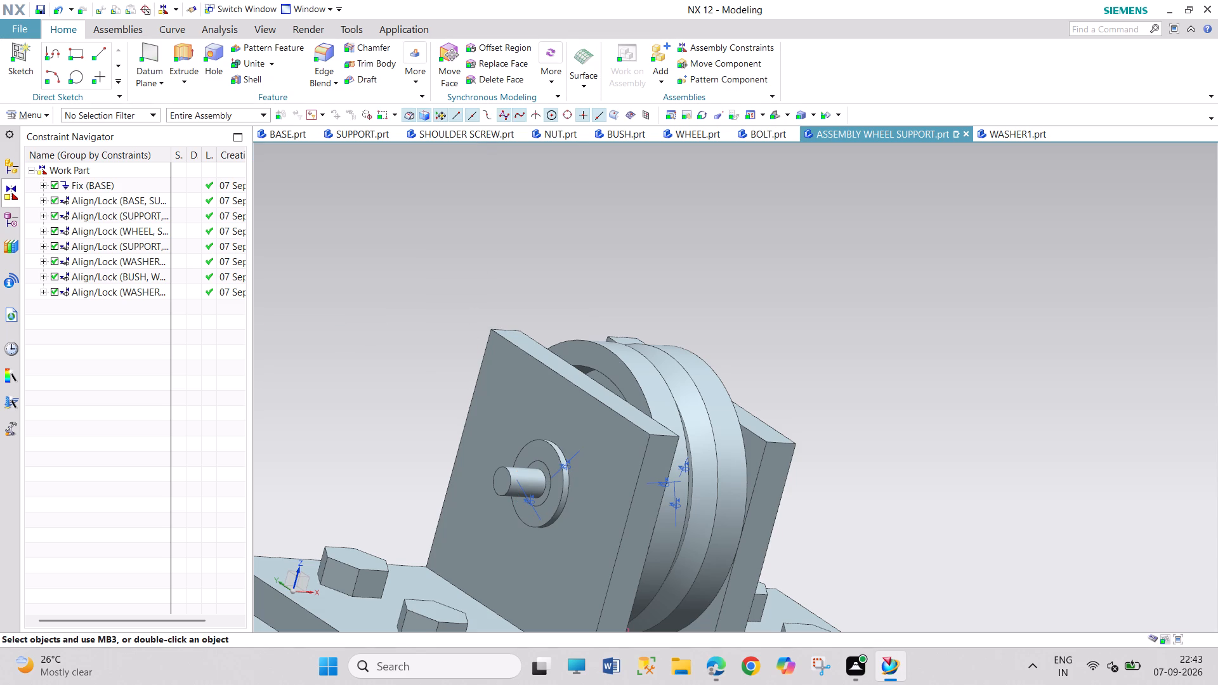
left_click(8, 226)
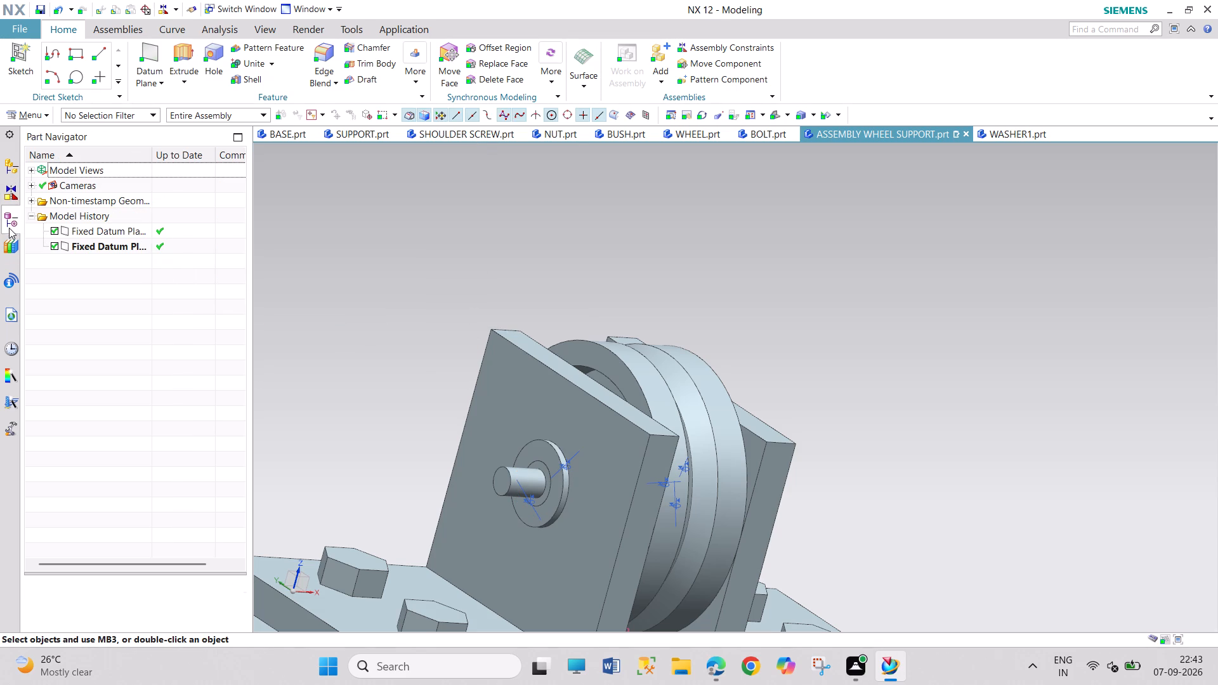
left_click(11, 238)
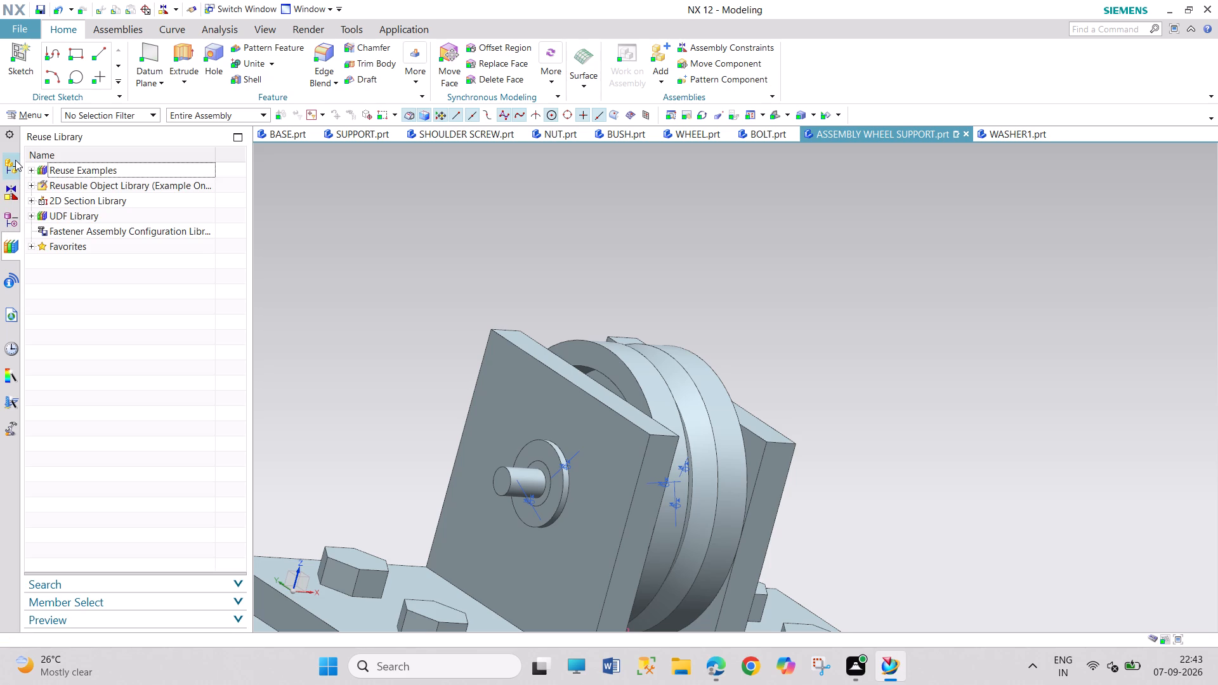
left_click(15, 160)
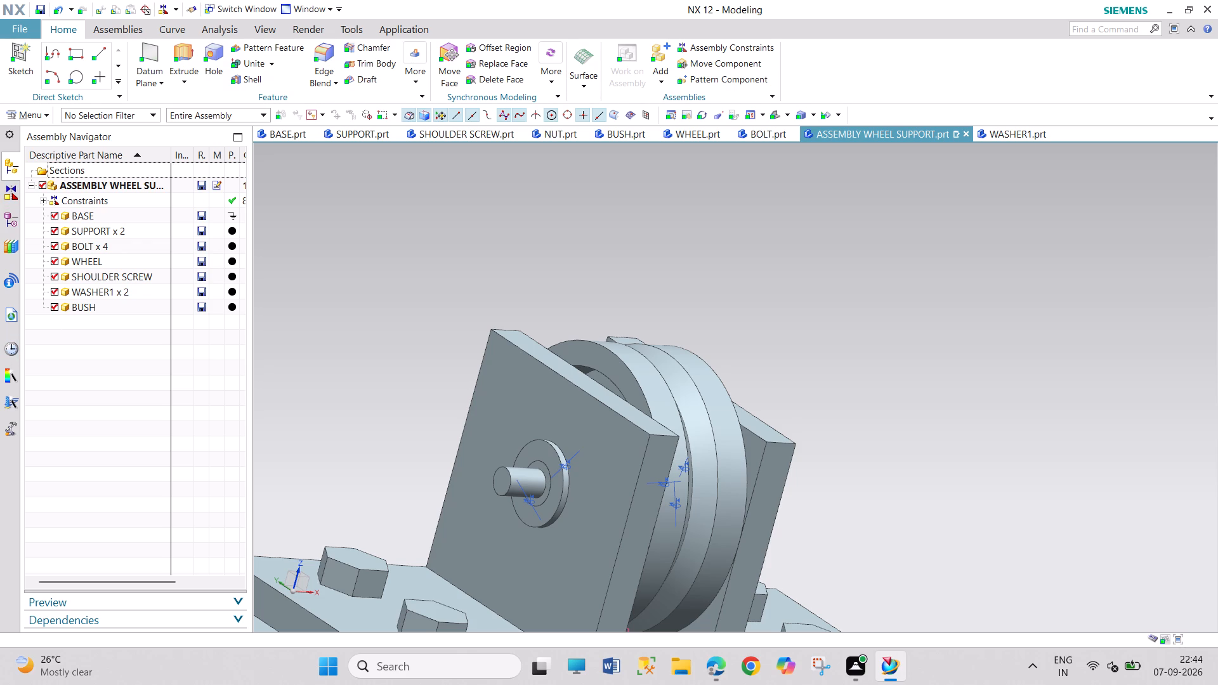
Add one NUT component to the assembly, placing it freely in the empty space above and beside the WHEEL.
left_click(665, 65)
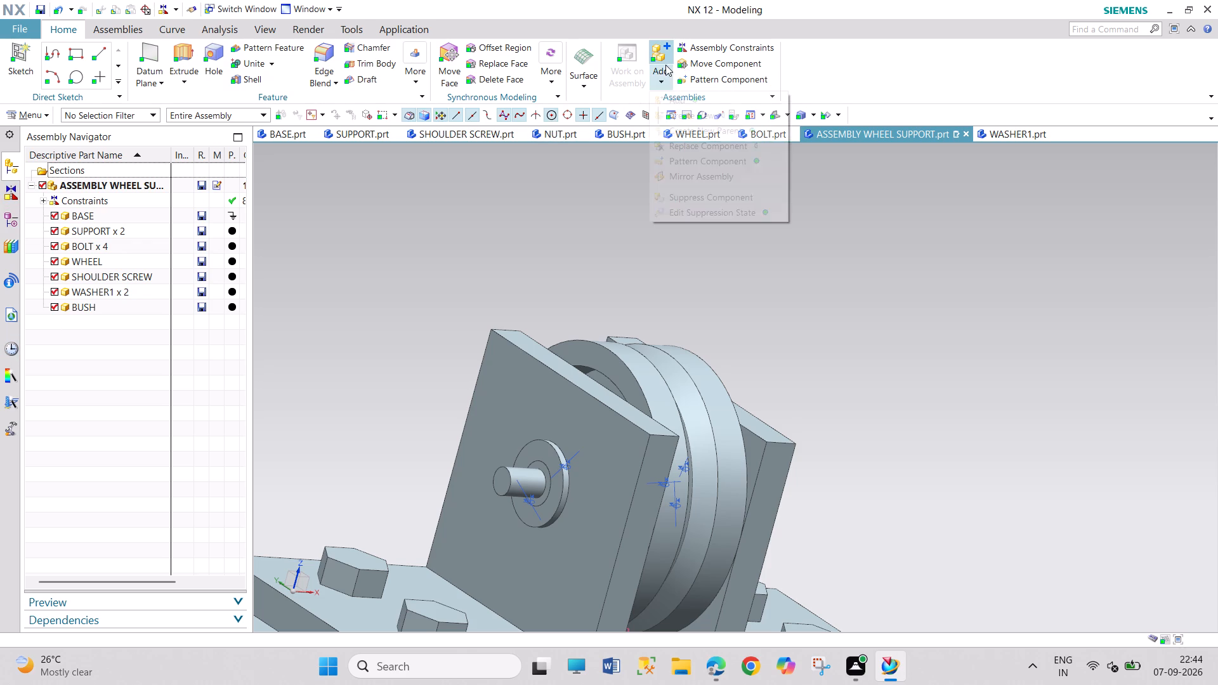
left_click(692, 103)
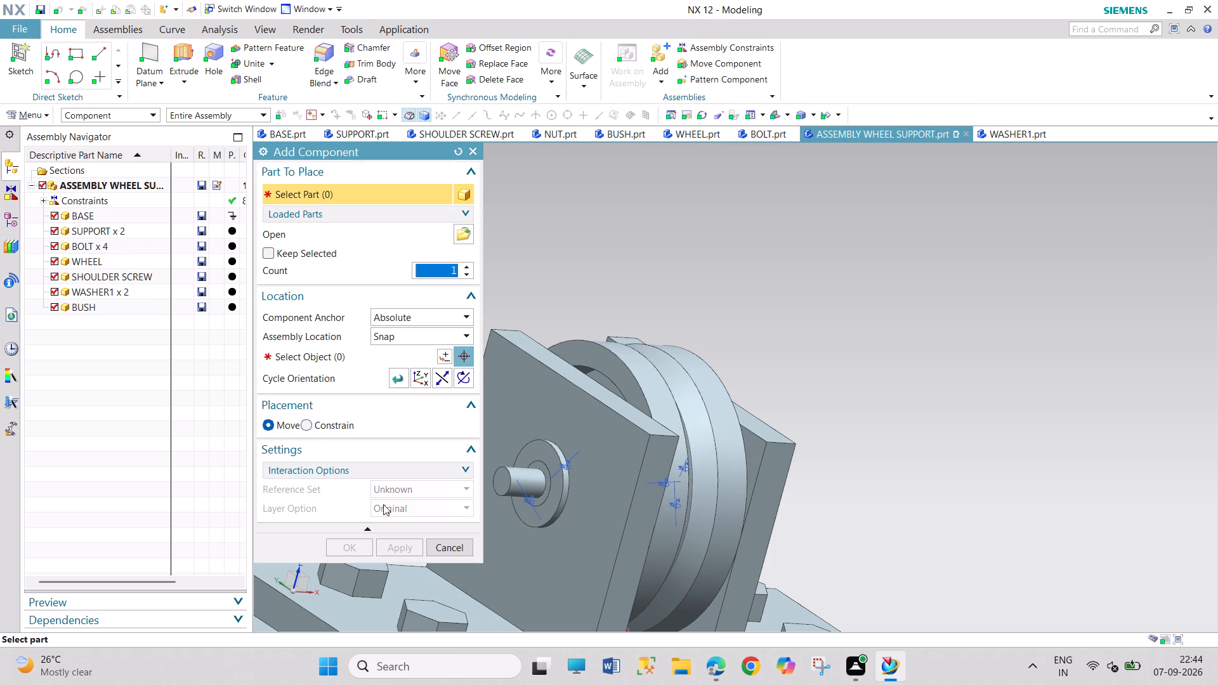
left_click(463, 234)
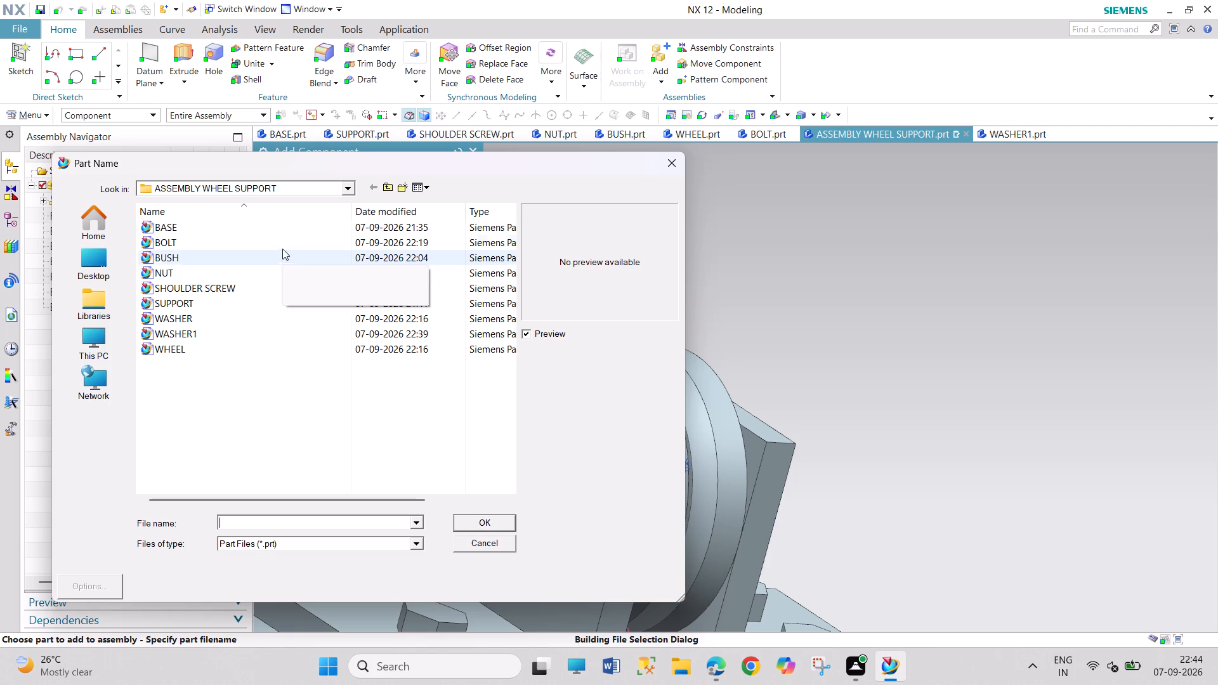
left_click(281, 276)
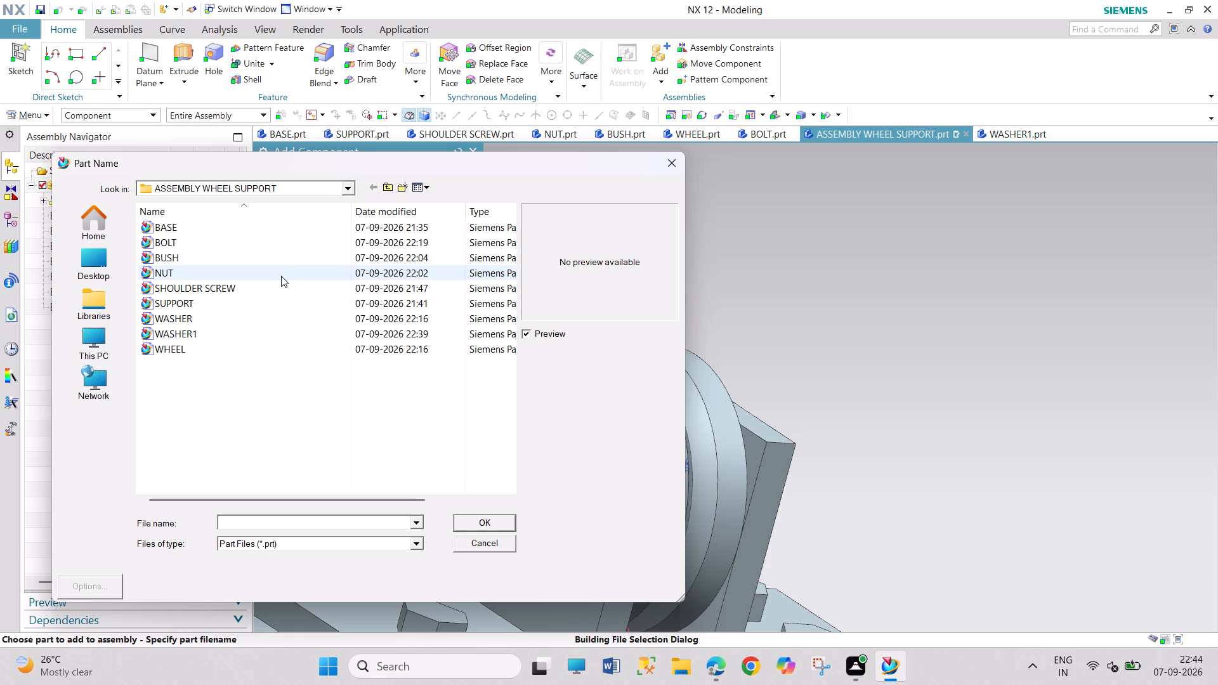
left_click(471, 527)
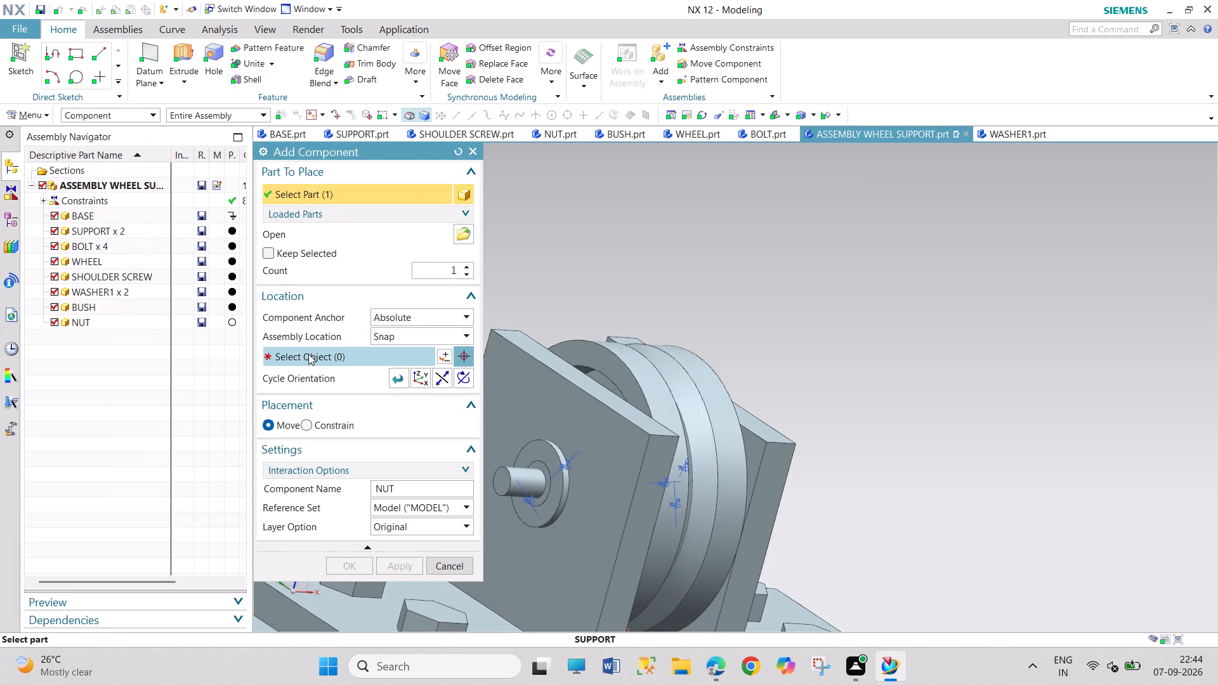
left_click(309, 358)
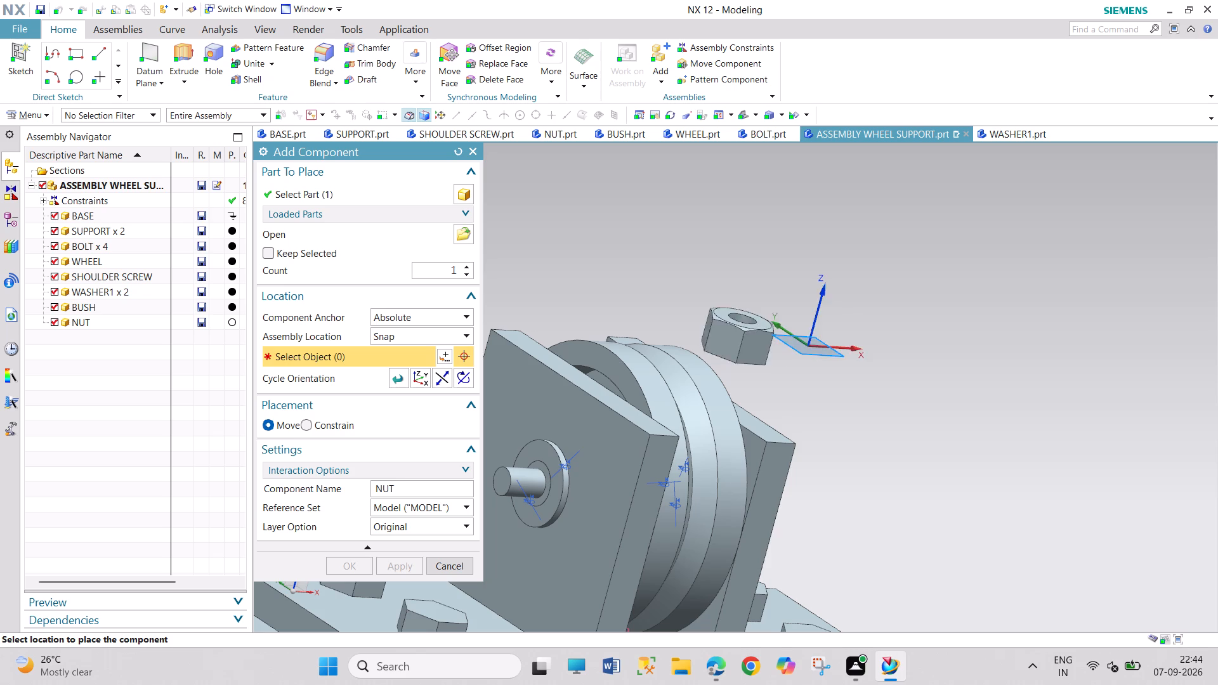
left_click(840, 345)
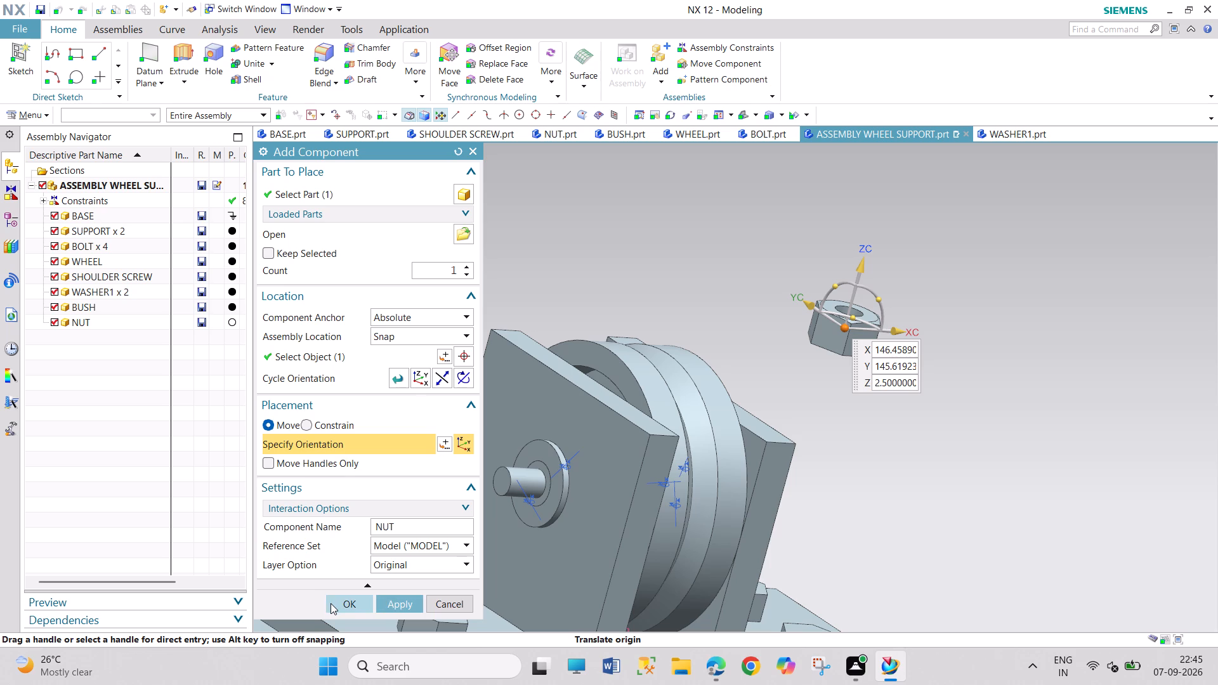
left_click(331, 603)
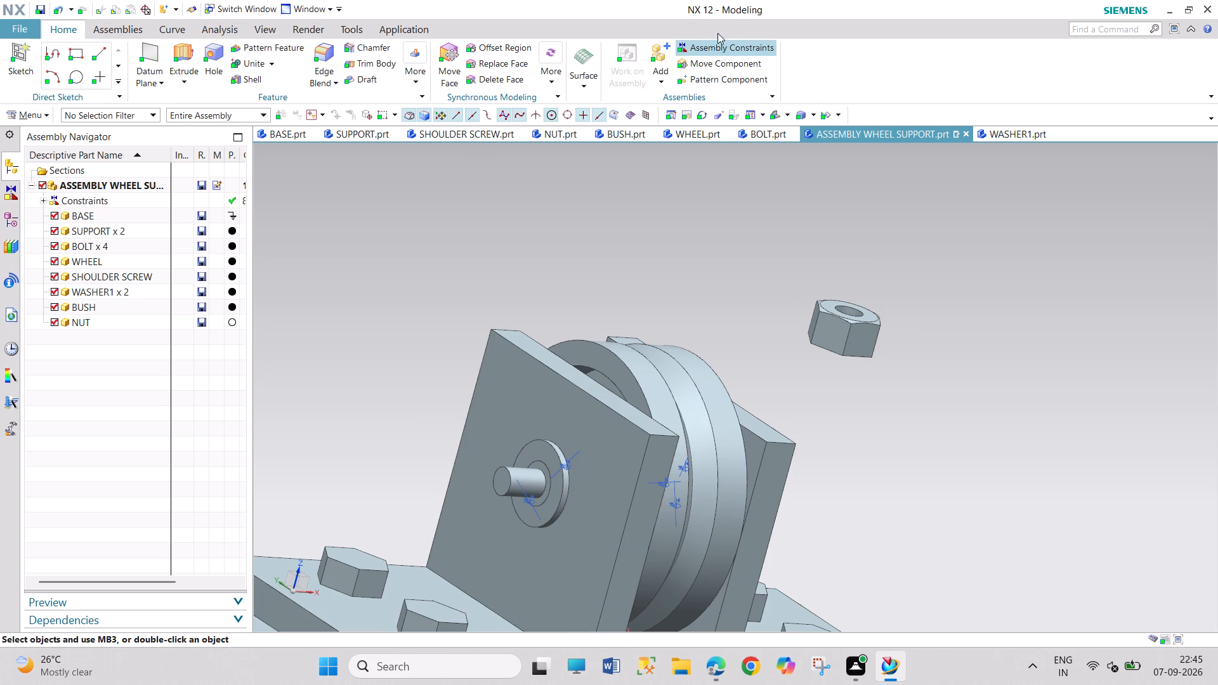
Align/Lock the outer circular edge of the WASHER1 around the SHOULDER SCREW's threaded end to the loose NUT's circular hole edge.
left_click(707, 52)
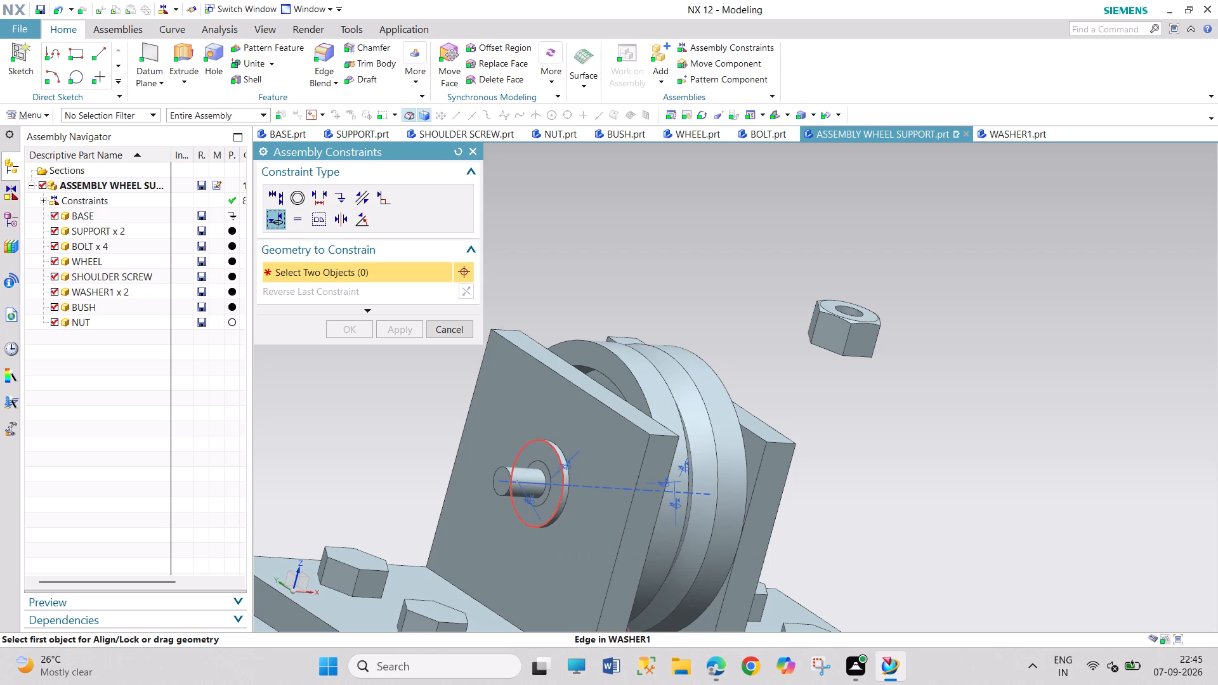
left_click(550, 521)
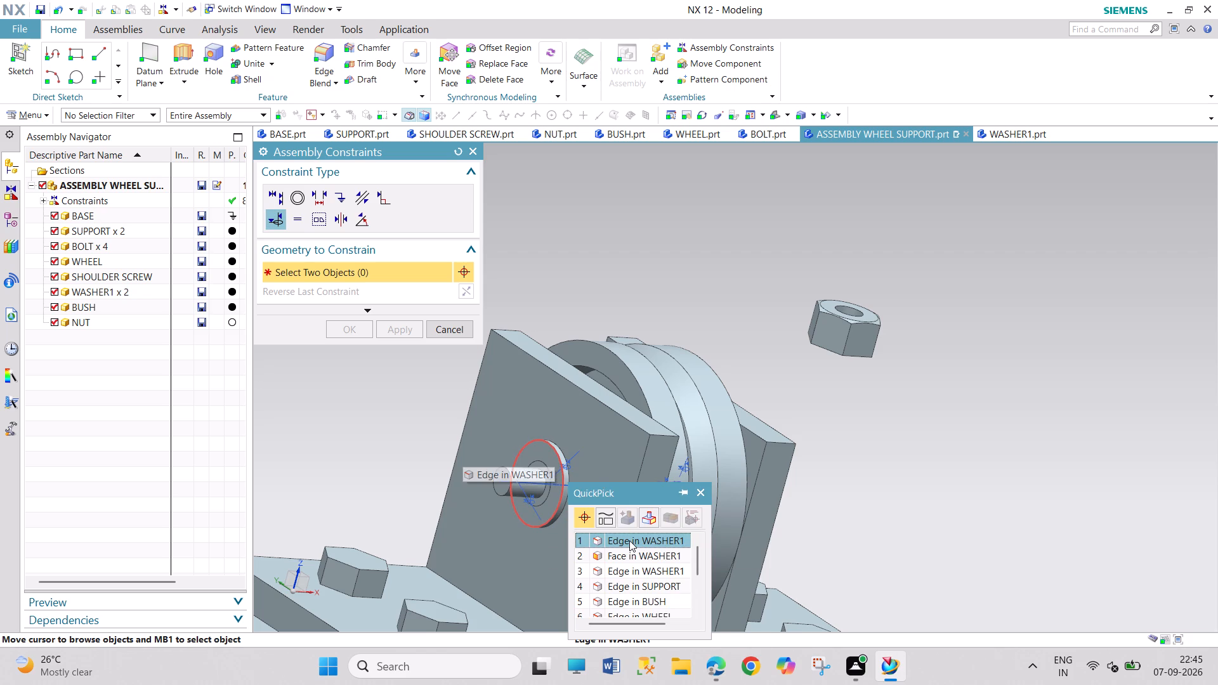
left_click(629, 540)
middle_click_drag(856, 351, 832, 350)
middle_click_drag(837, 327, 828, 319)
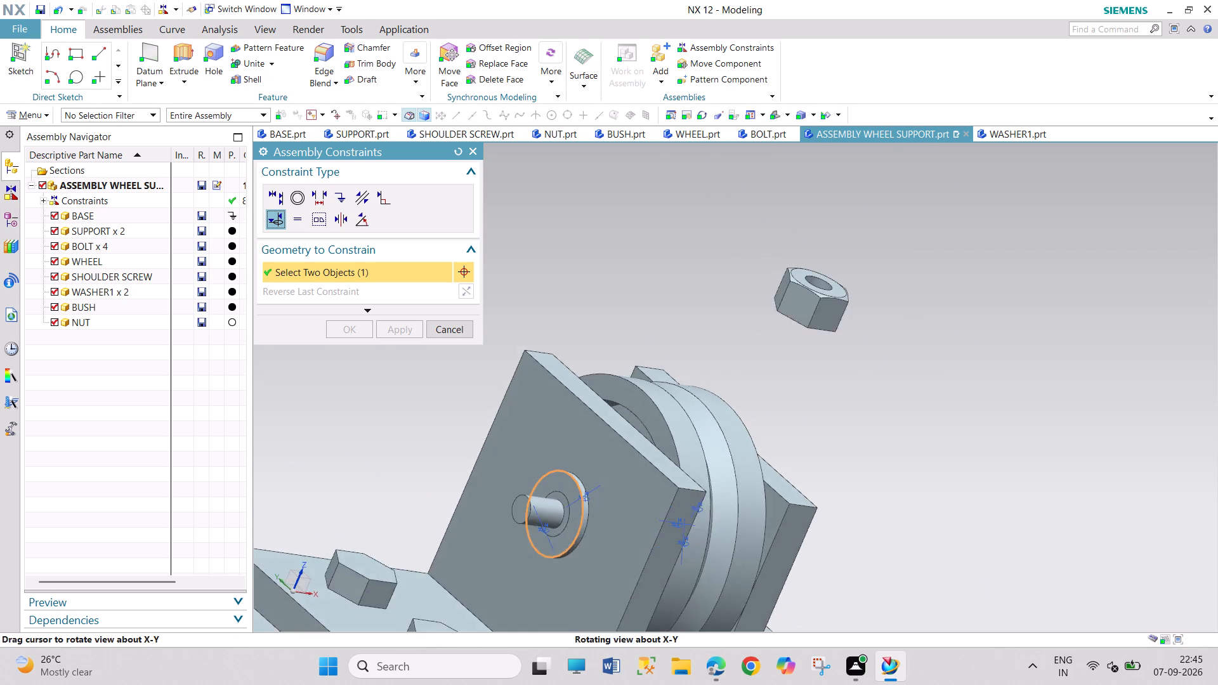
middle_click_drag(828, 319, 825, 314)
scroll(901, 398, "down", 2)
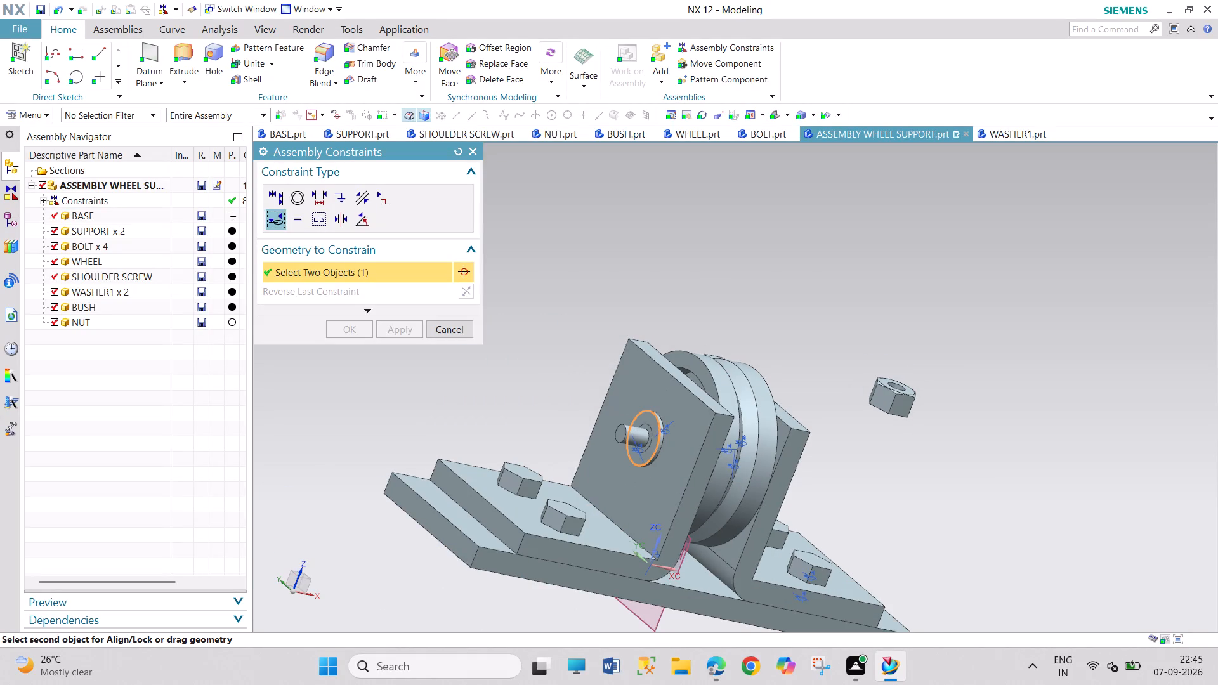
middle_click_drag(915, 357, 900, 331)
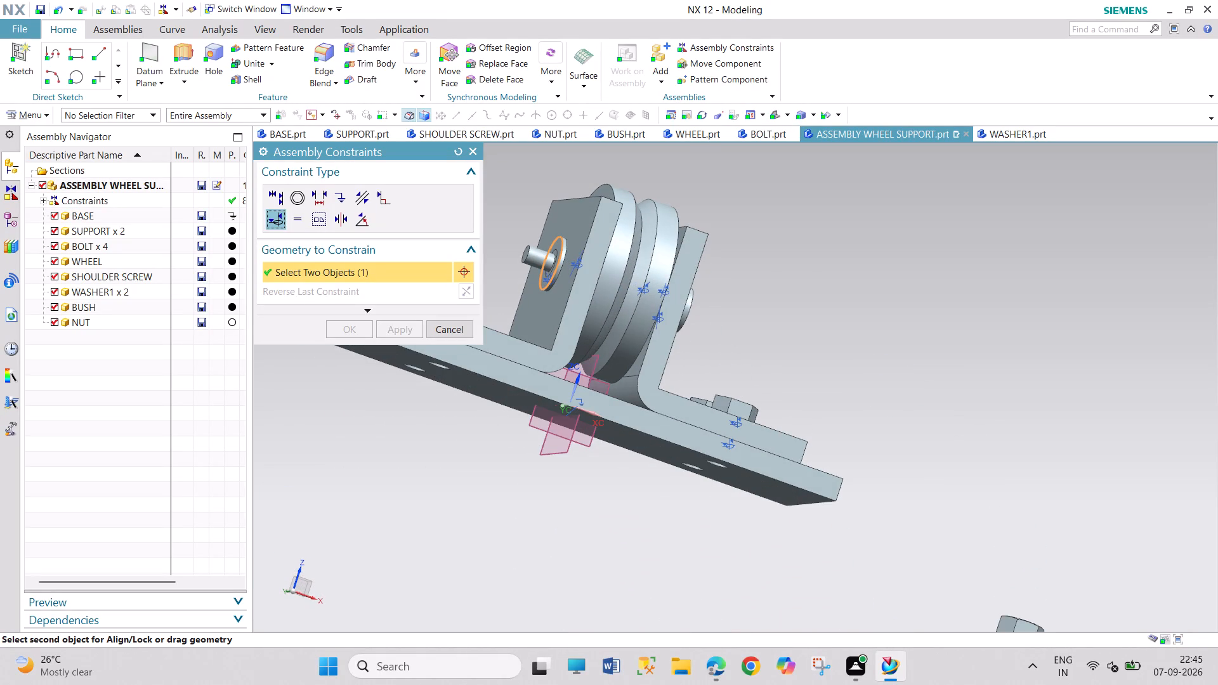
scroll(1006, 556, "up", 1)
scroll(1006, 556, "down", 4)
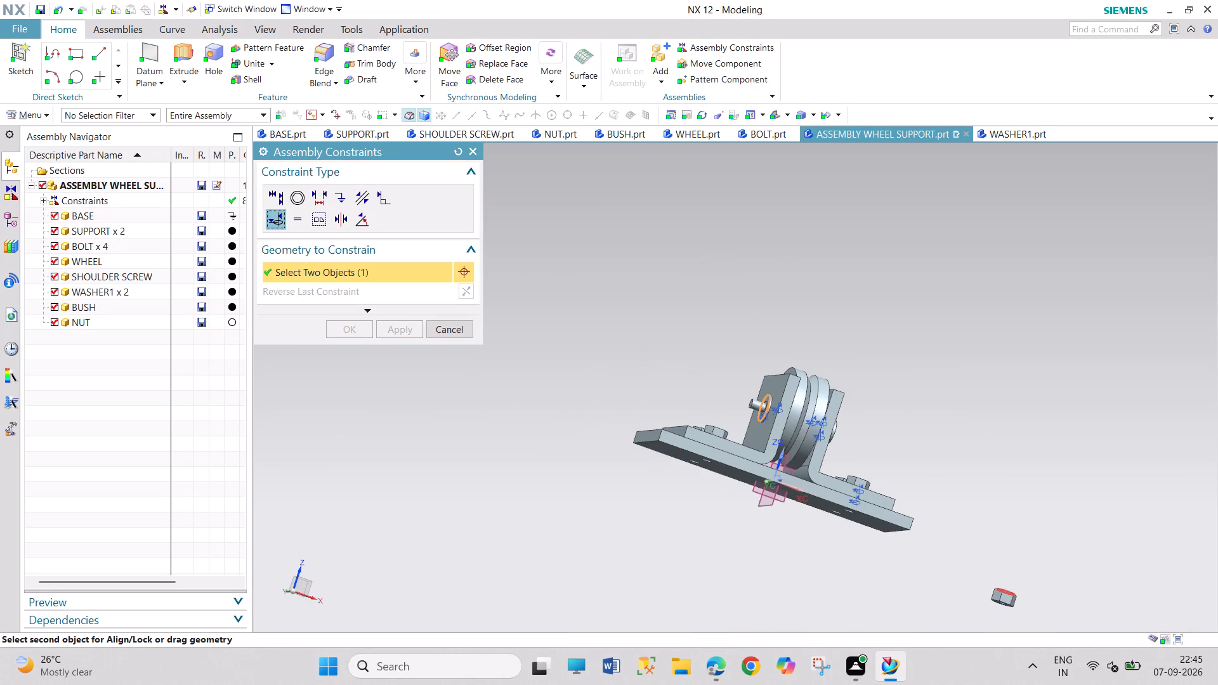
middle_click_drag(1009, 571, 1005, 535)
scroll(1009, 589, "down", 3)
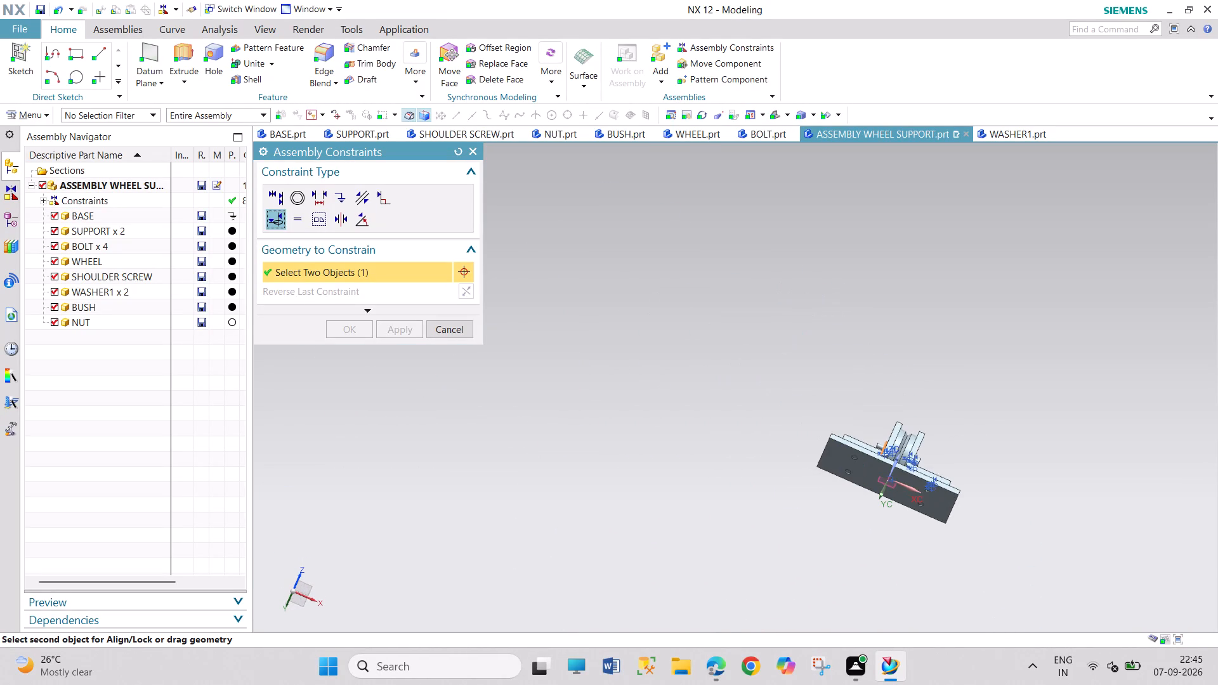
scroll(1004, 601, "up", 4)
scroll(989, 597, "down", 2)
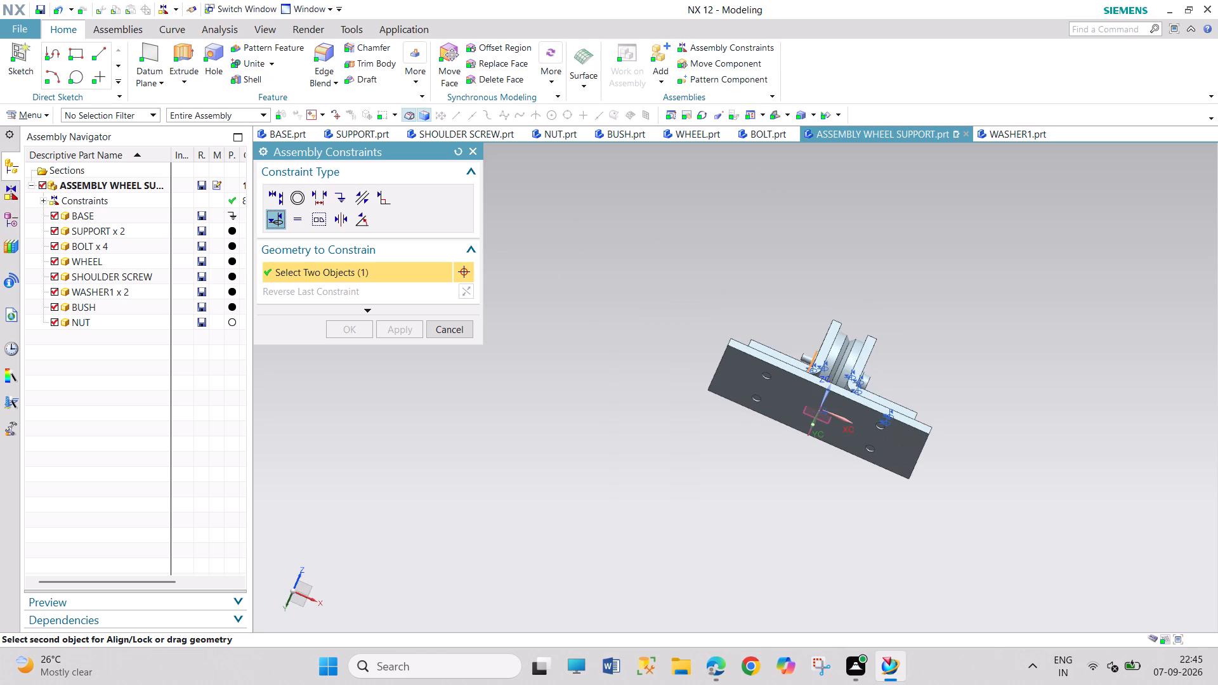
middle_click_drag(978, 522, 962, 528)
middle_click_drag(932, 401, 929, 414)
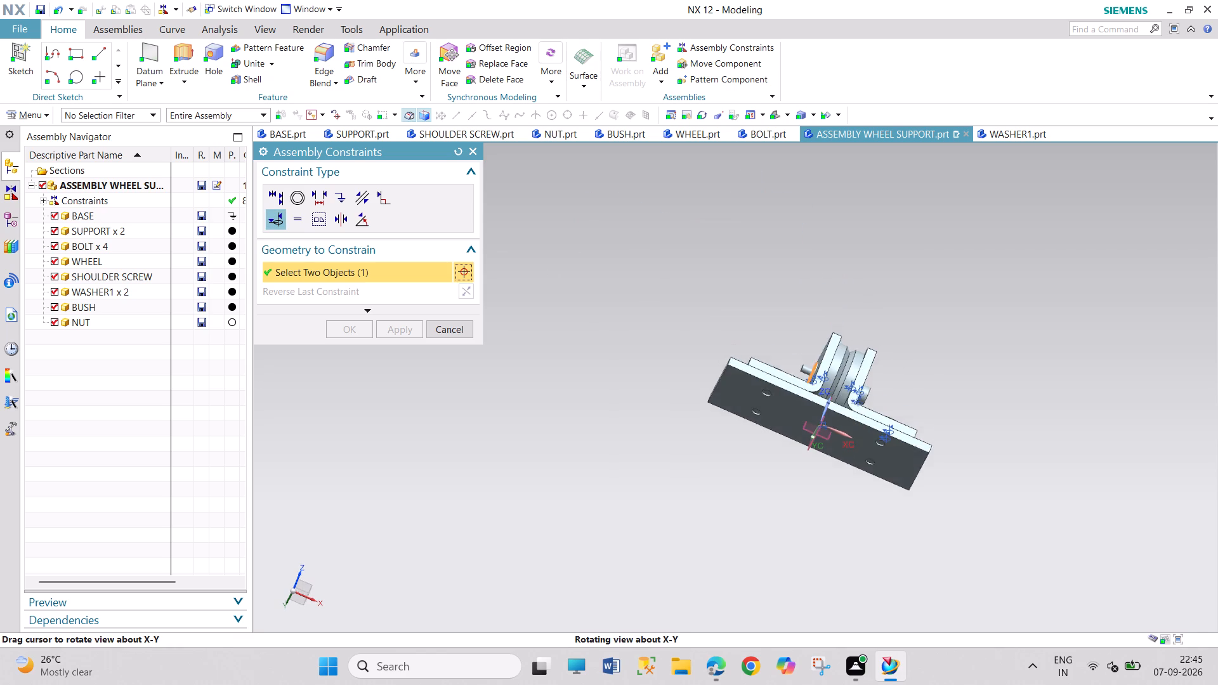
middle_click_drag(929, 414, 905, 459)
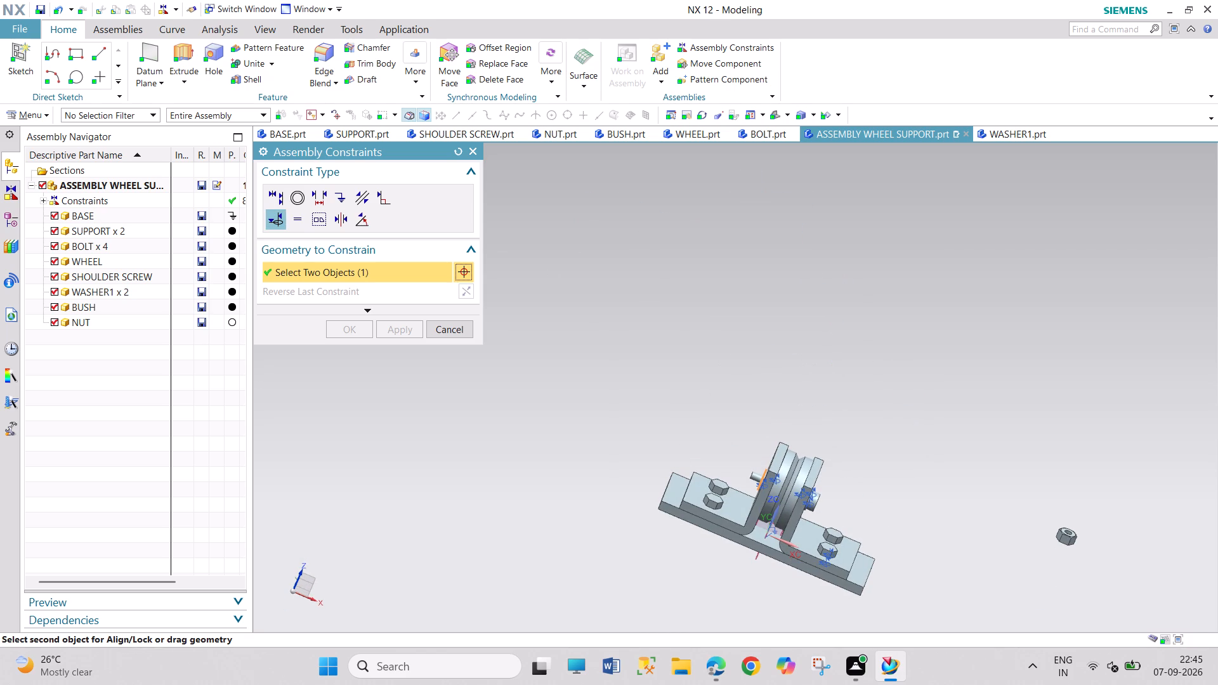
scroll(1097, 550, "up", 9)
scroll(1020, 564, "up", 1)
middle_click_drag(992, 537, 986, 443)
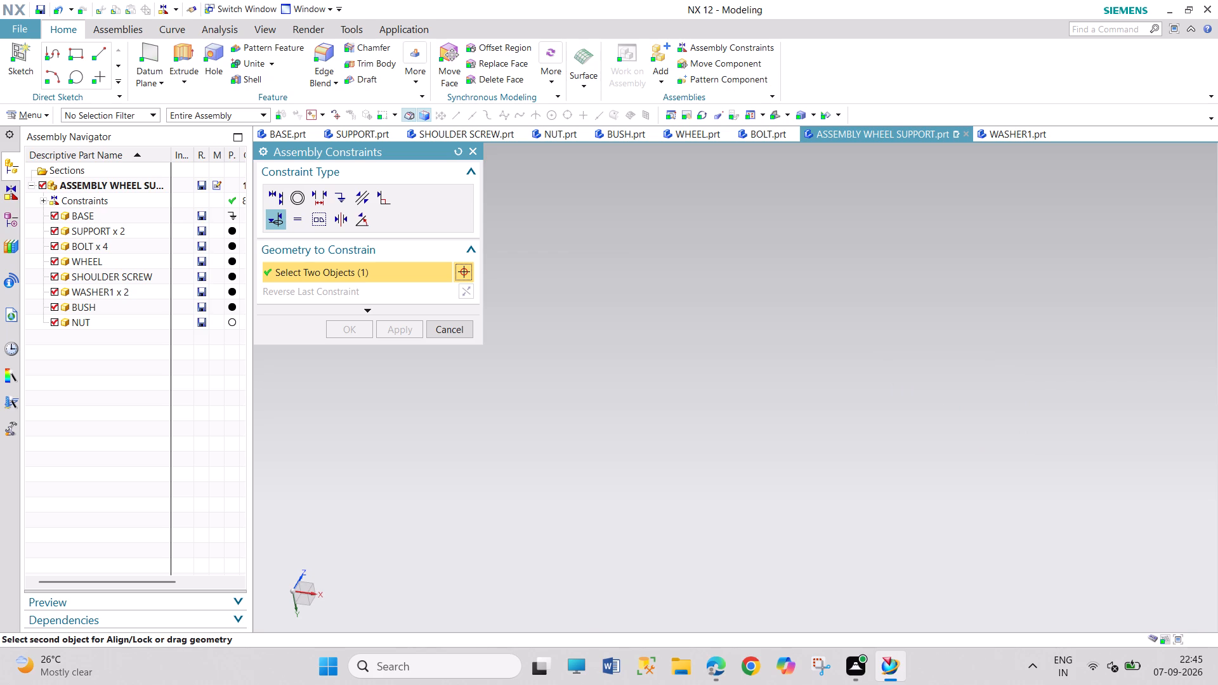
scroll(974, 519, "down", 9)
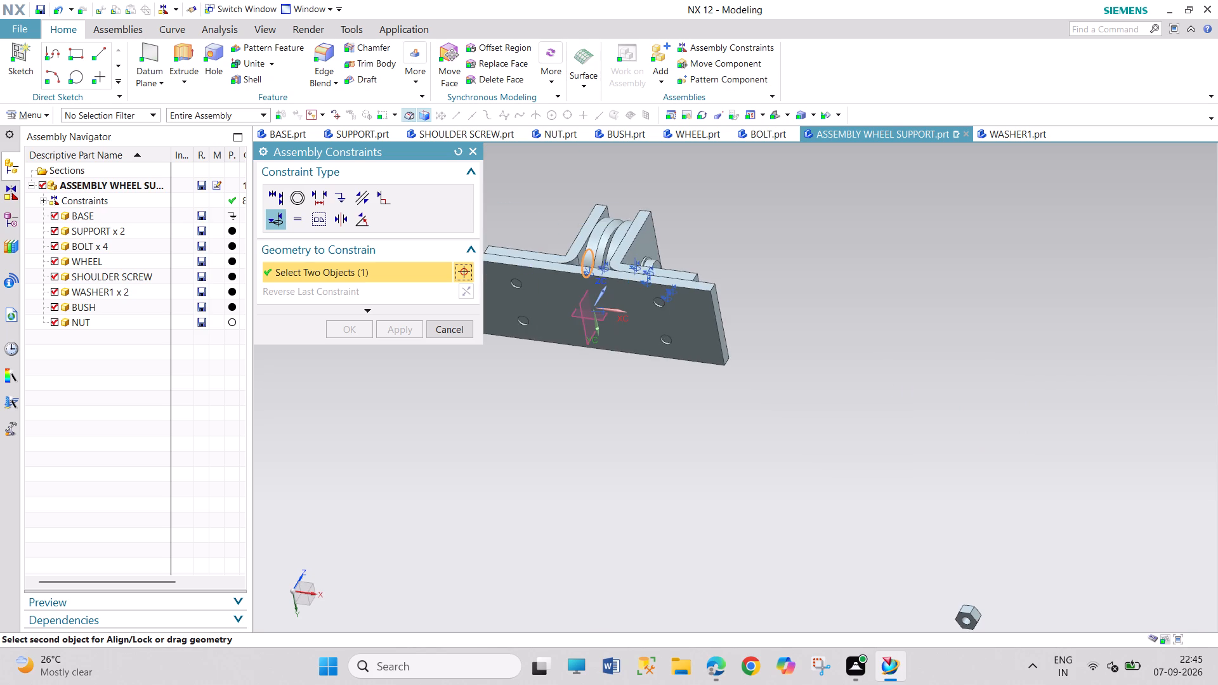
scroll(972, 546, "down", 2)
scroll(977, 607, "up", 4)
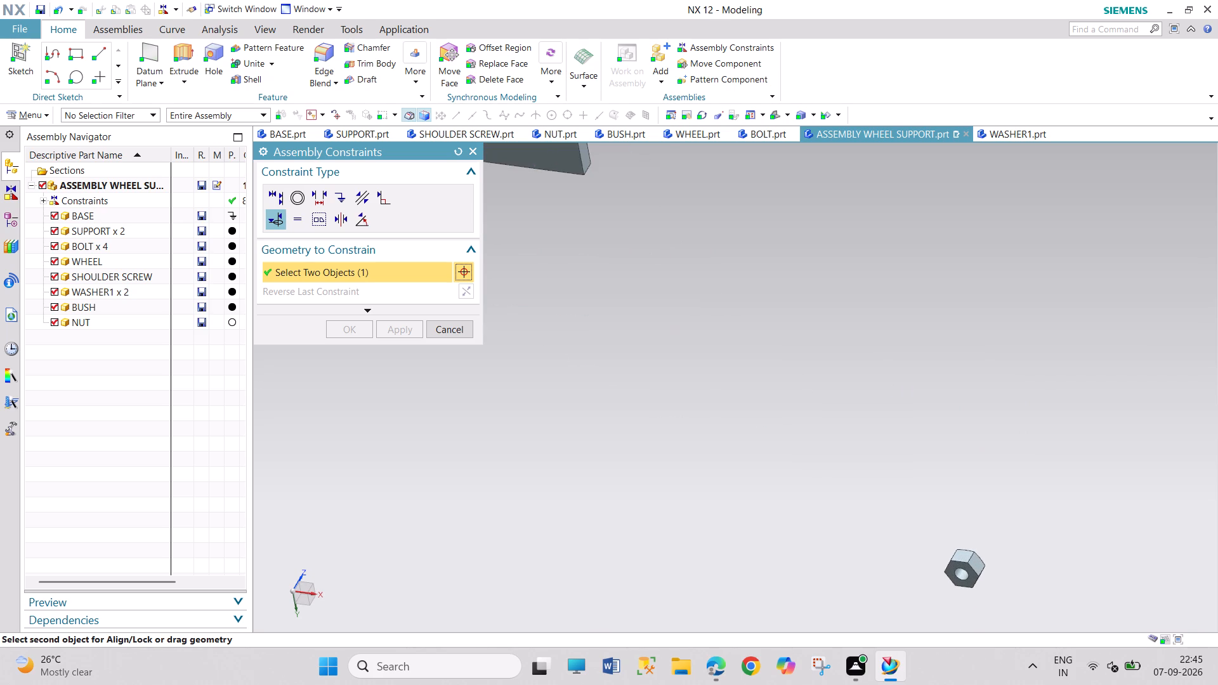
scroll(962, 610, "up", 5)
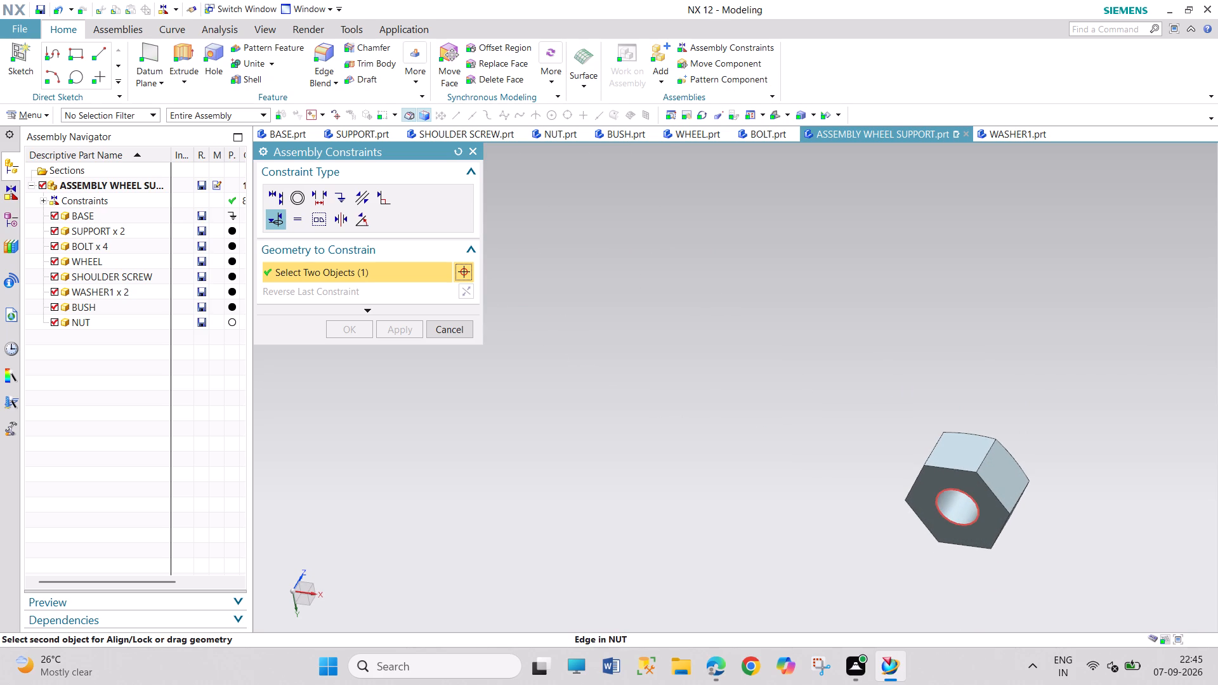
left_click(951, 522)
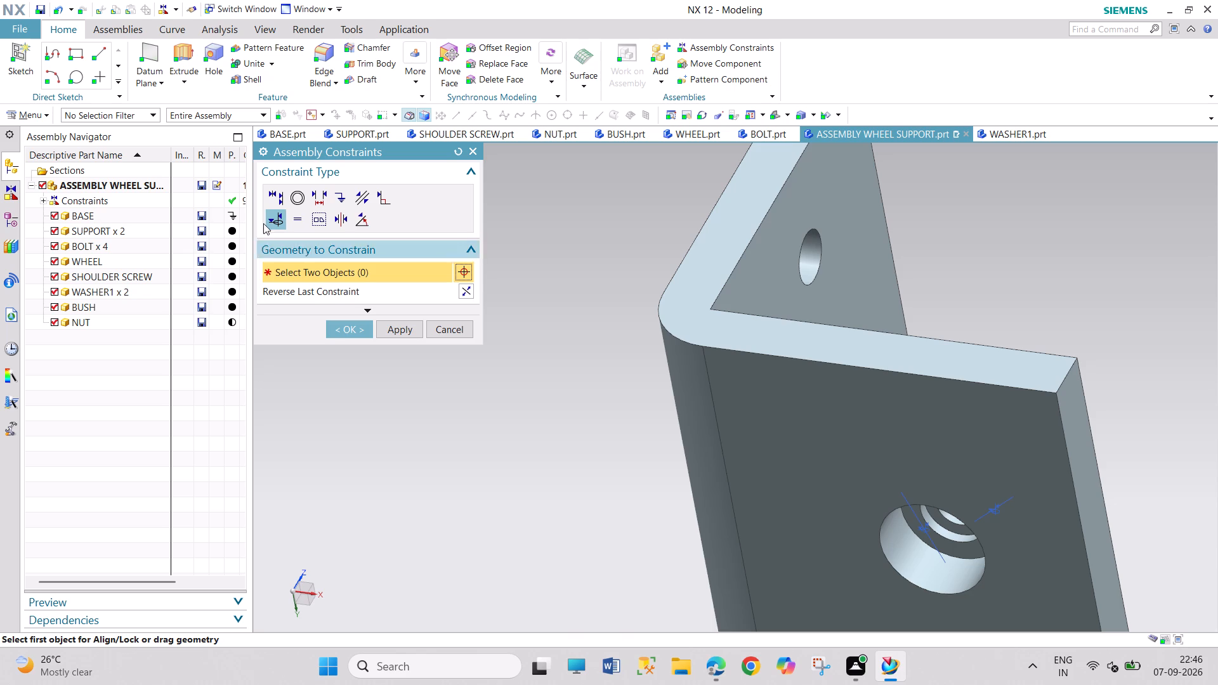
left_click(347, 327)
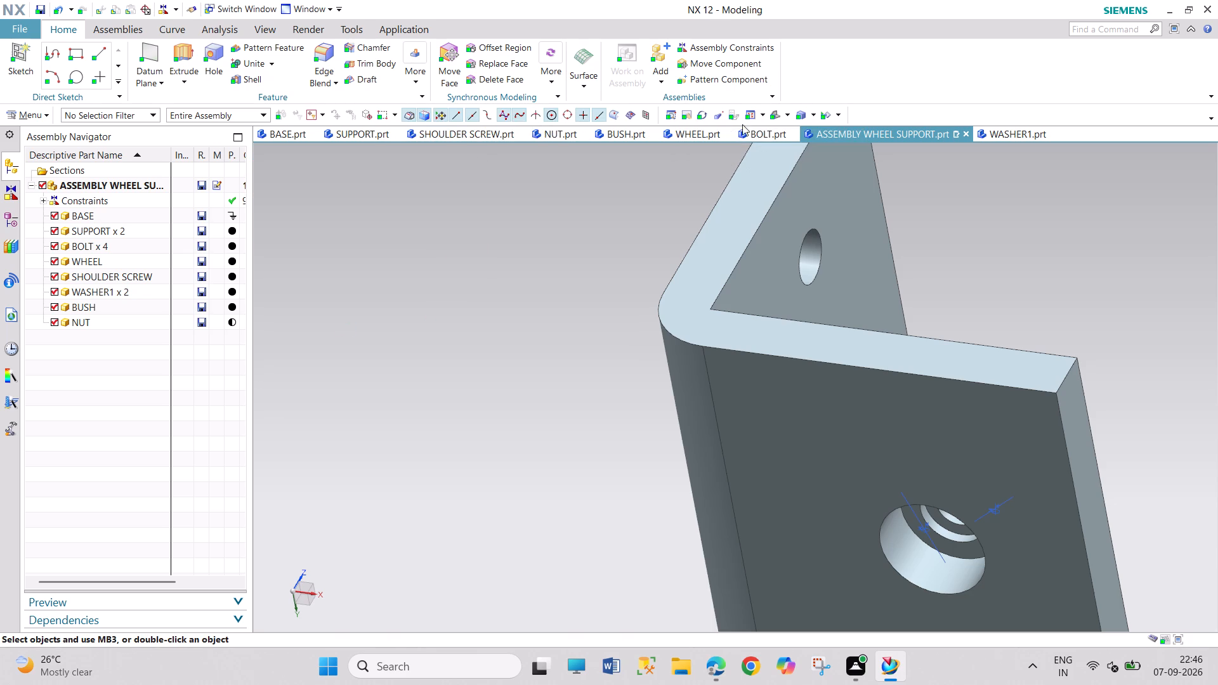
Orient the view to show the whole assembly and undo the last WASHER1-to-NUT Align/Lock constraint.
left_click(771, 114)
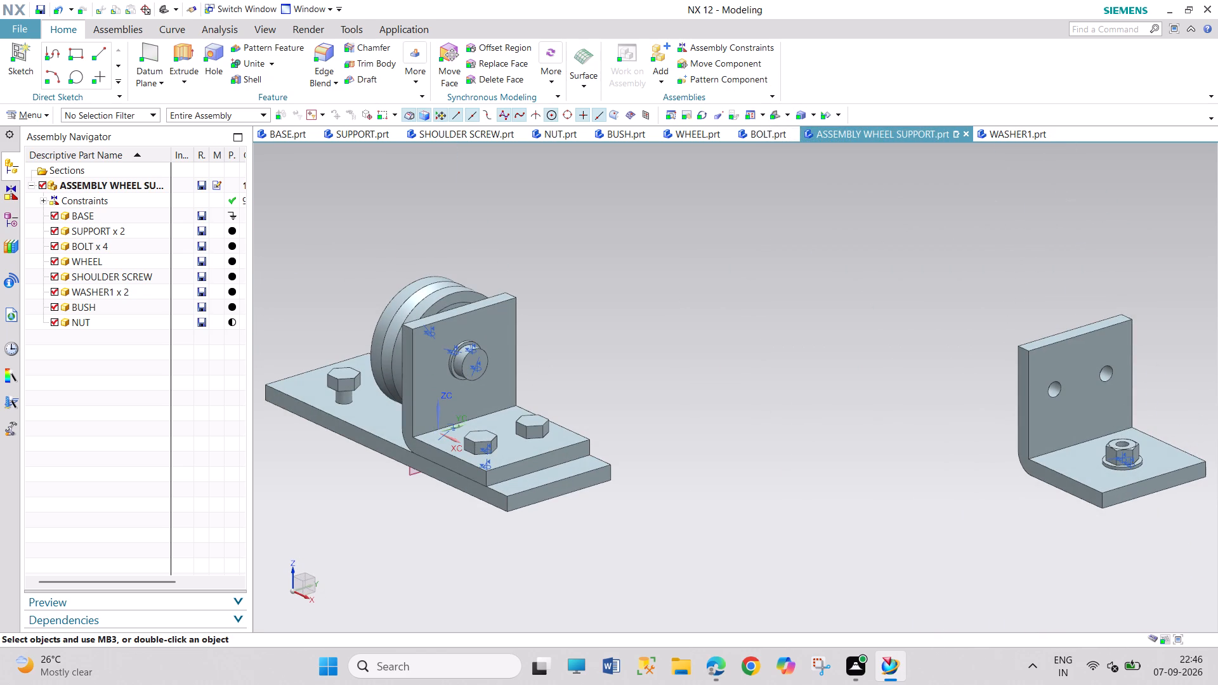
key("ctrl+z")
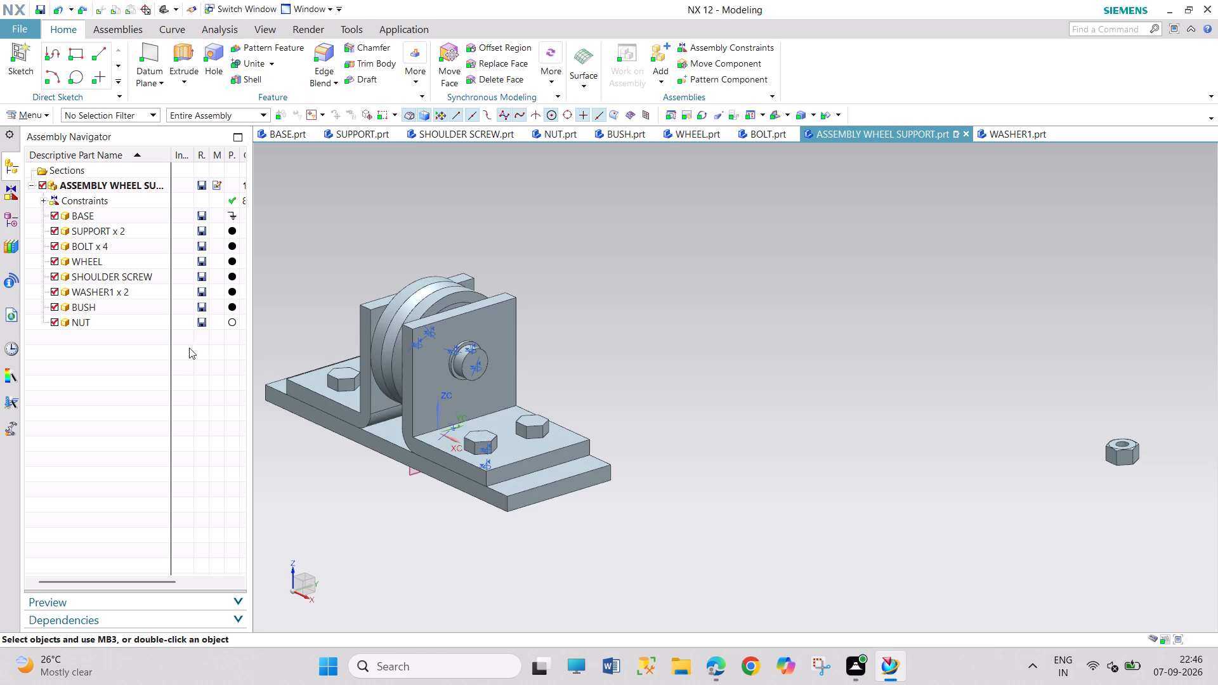
Show the degrees of freedom of the SUPPORT on the SHOULDER SCREW's threaded-end side, then clear the selection.
right_click(368, 325)
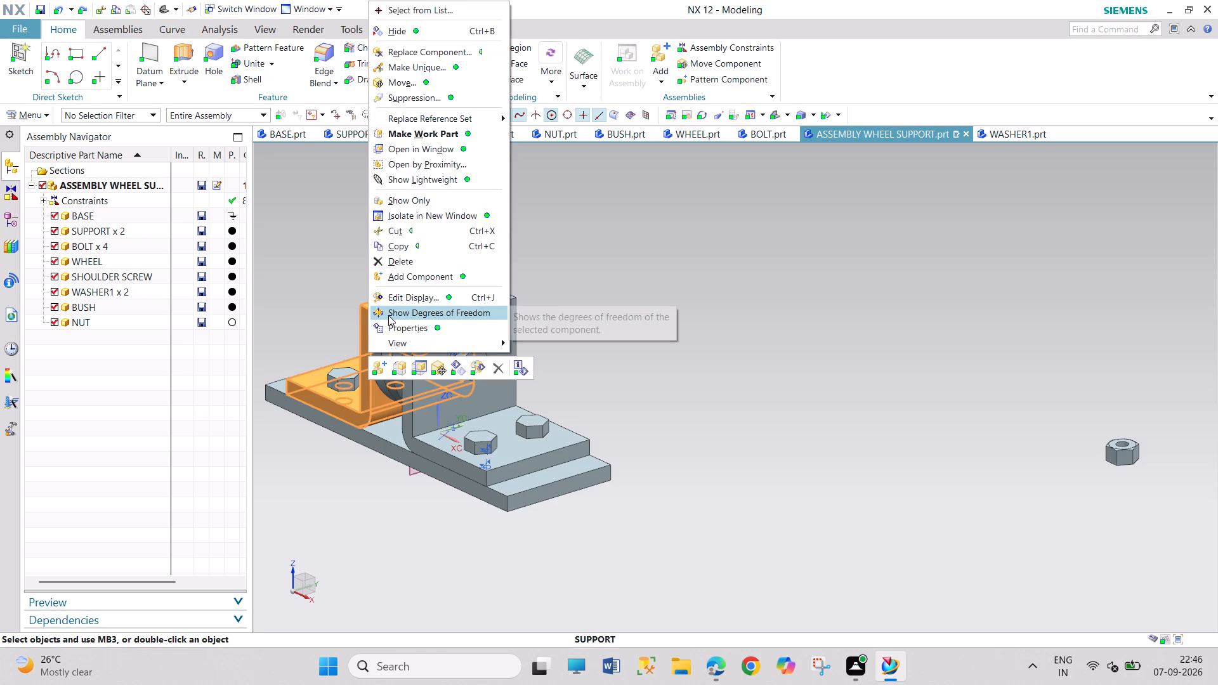
left_click(388, 315)
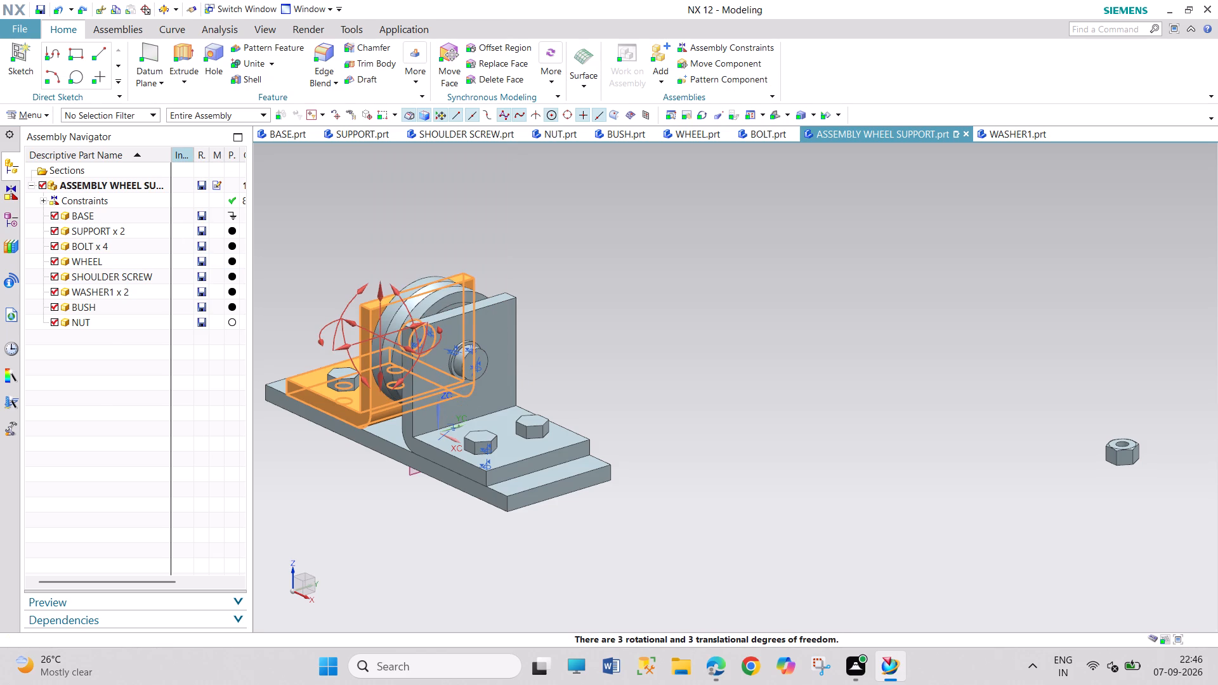
left_click_drag(547, 272, 627, 327)
left_click_drag(626, 331, 746, 493)
left_click(295, 519)
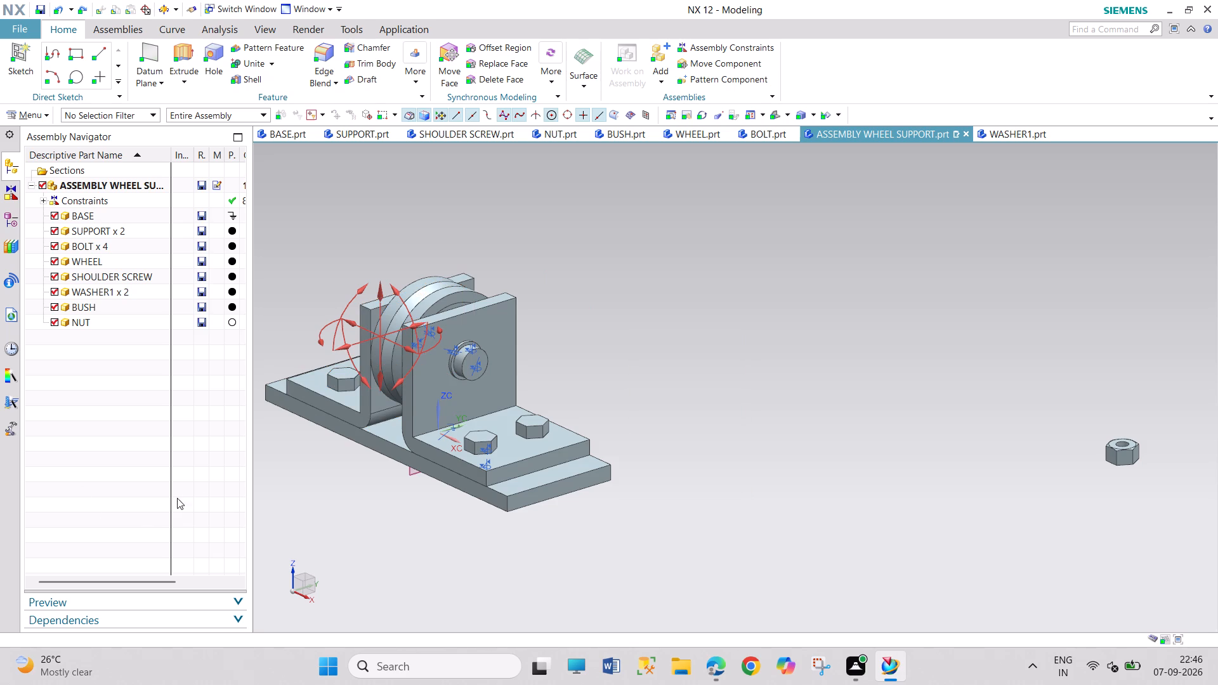
Move the SUPPORT on the threaded-end side clear of the BASE along the YC axis to a Y value of -36, using Dynamic motion.
right_click(366, 403)
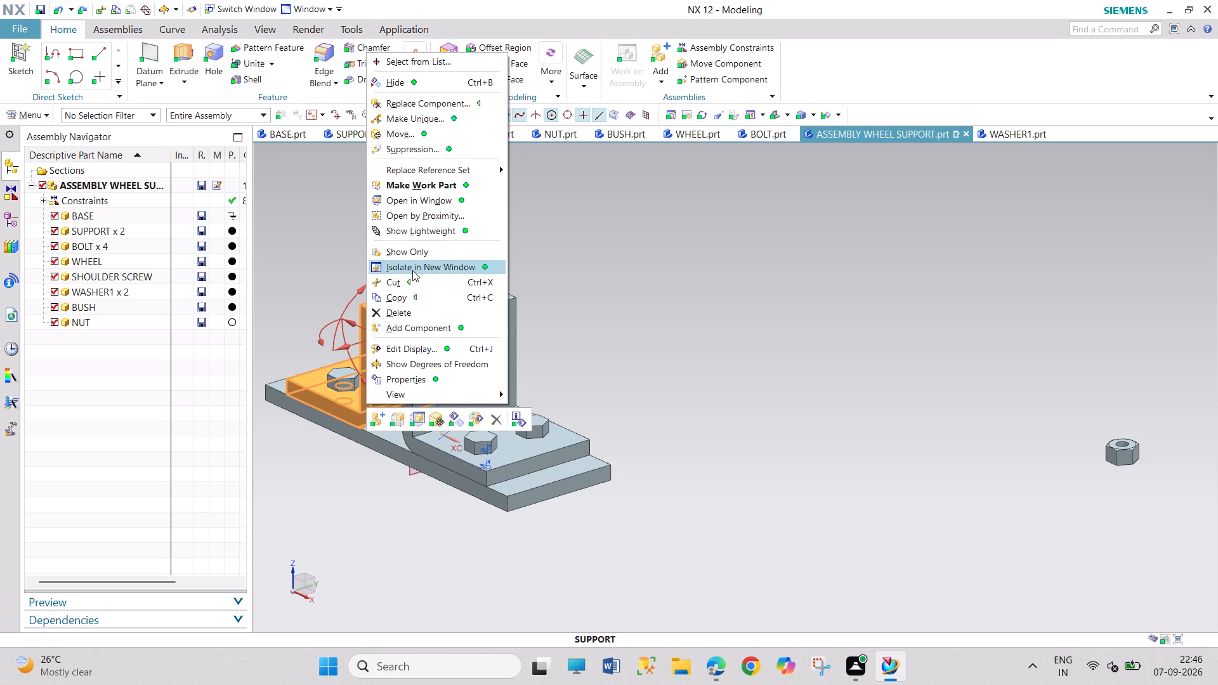
left_click(421, 129)
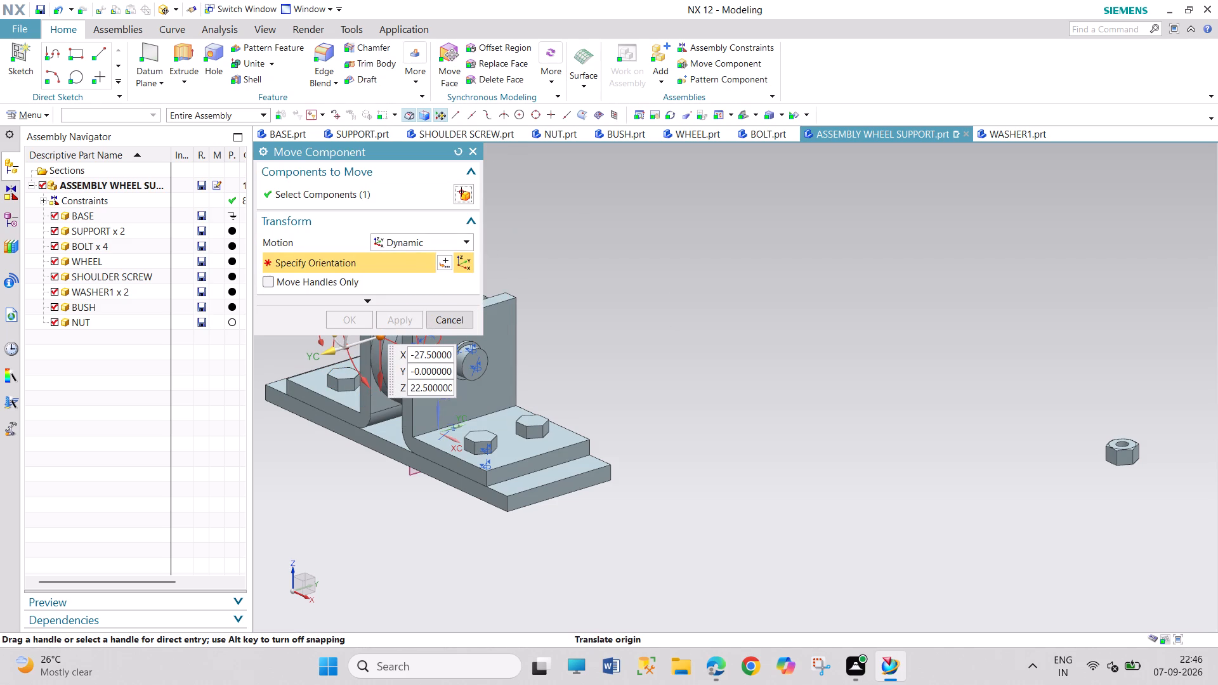
scroll(376, 426, "down", 1)
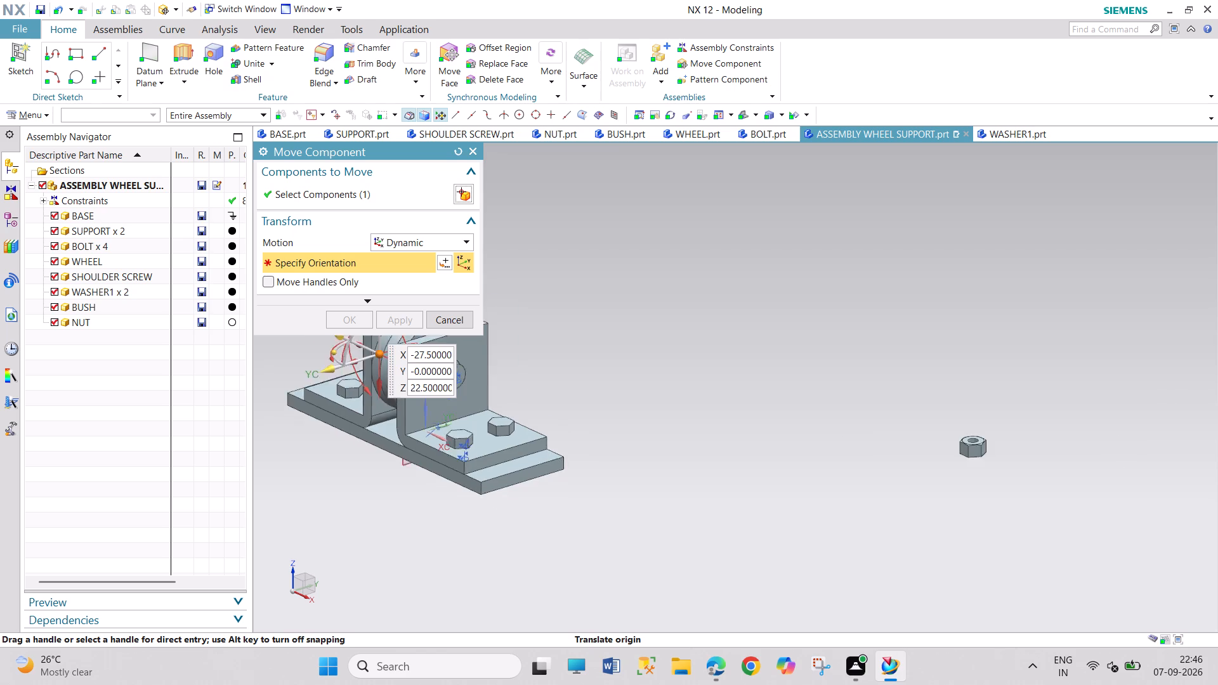
scroll(376, 426, "down", 2)
scroll(318, 400, "up", 3)
left_click_drag(380, 377, 377, 381)
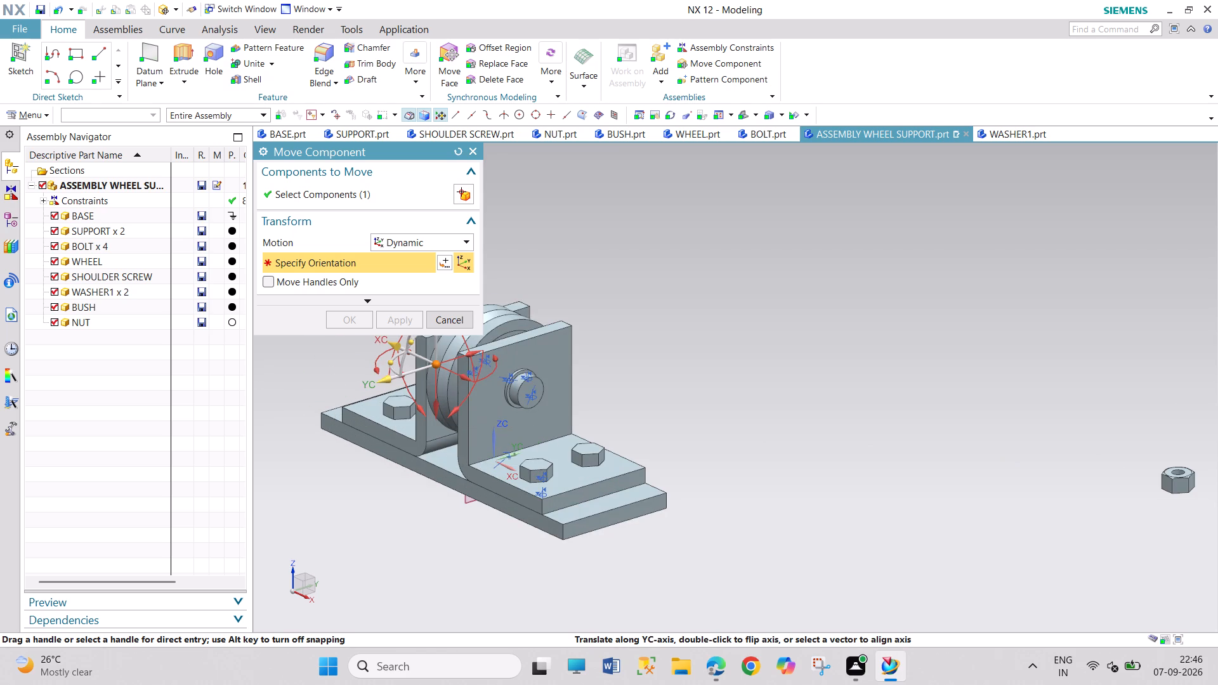
left_click_drag(377, 381, 296, 410)
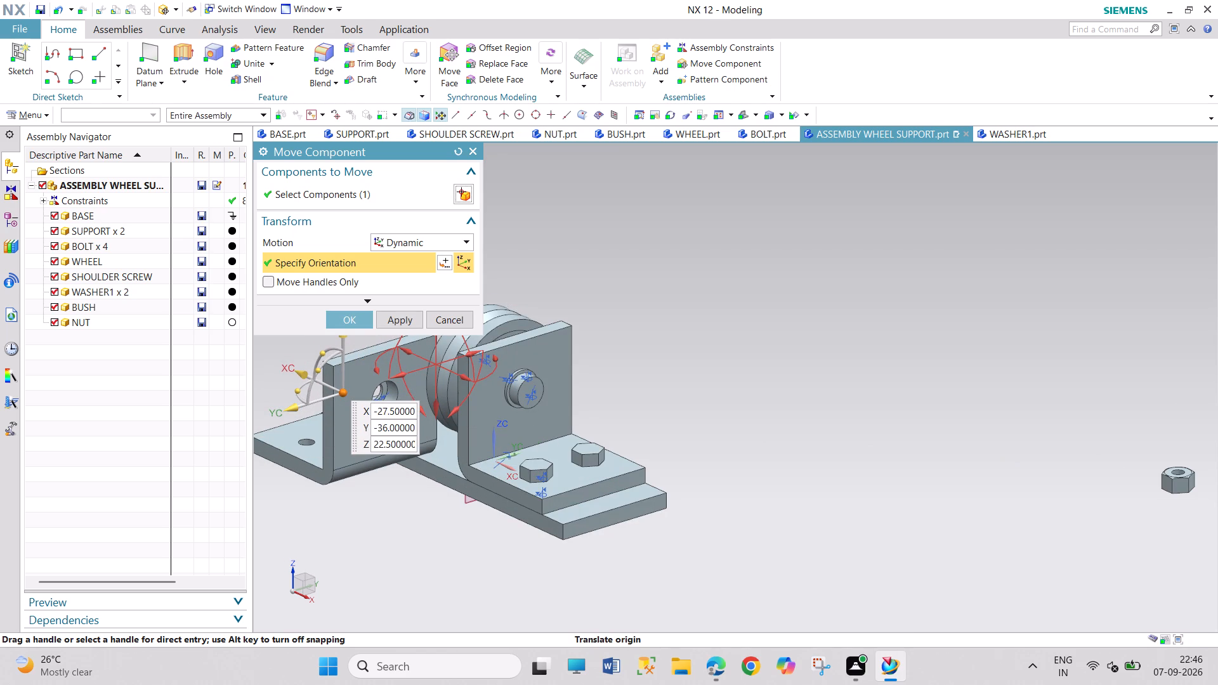
left_click(341, 329)
left_click(344, 319)
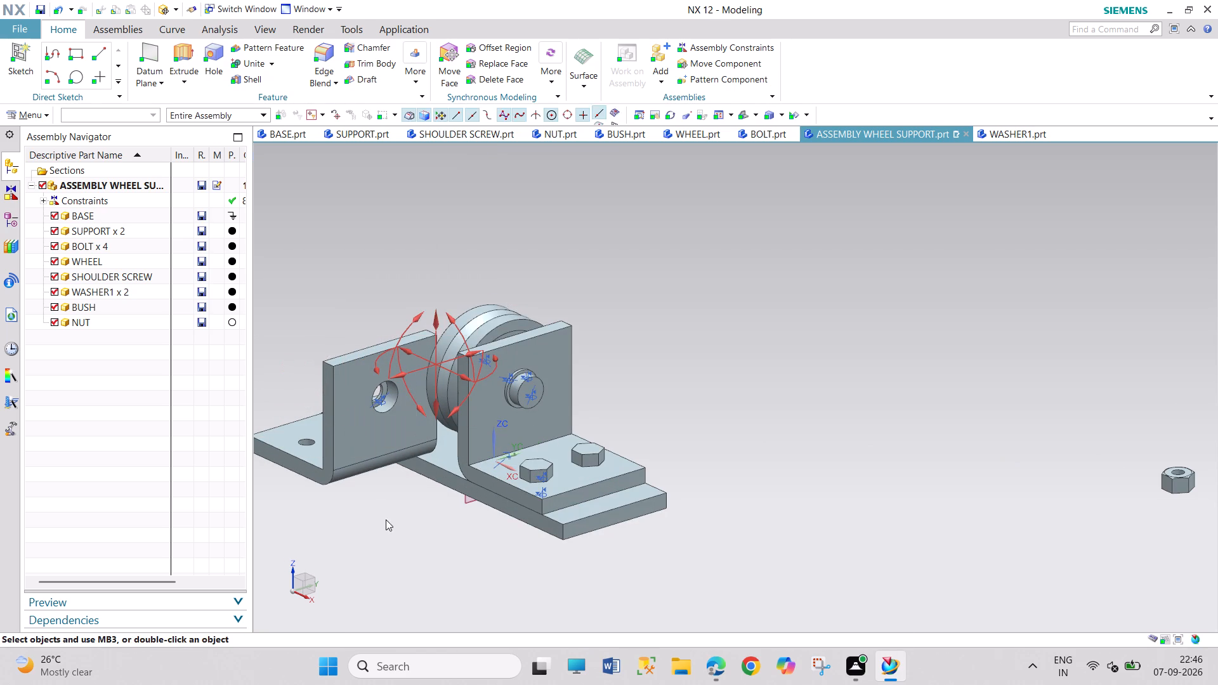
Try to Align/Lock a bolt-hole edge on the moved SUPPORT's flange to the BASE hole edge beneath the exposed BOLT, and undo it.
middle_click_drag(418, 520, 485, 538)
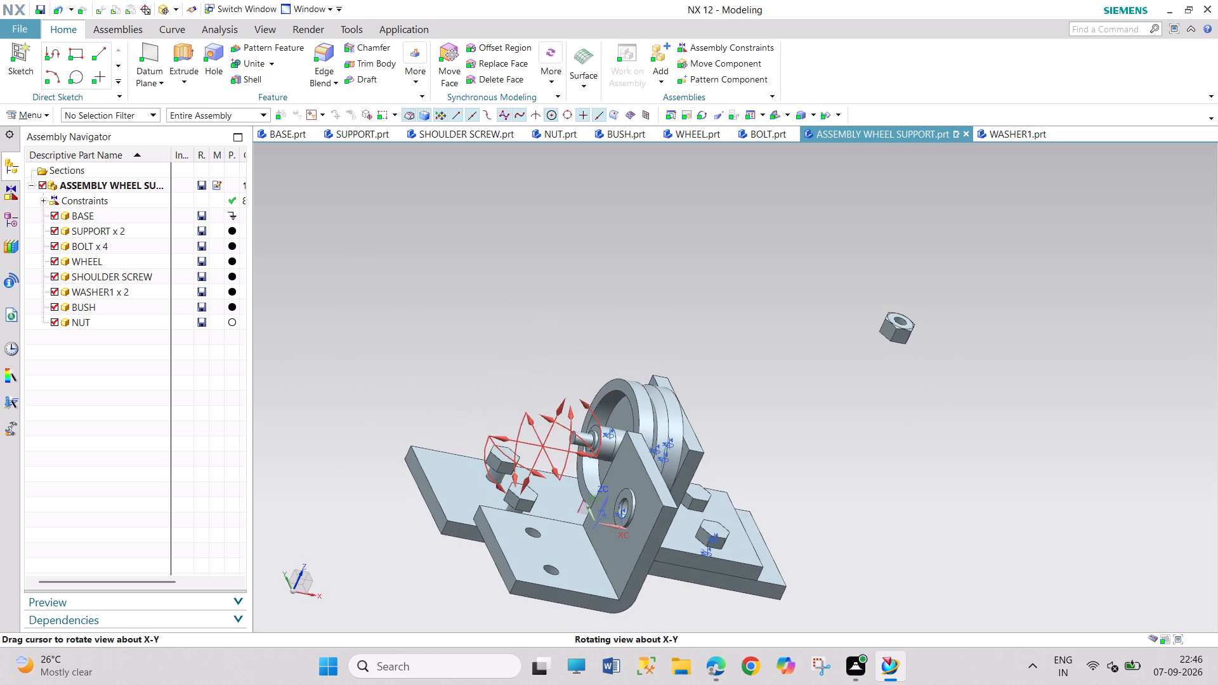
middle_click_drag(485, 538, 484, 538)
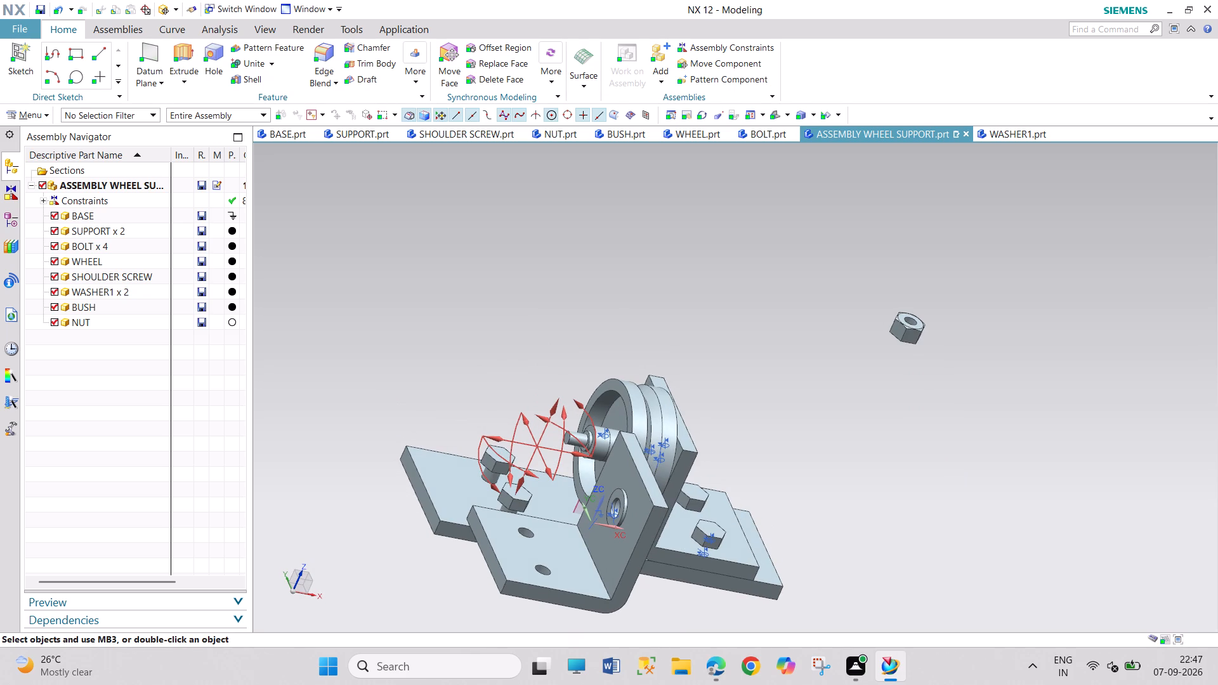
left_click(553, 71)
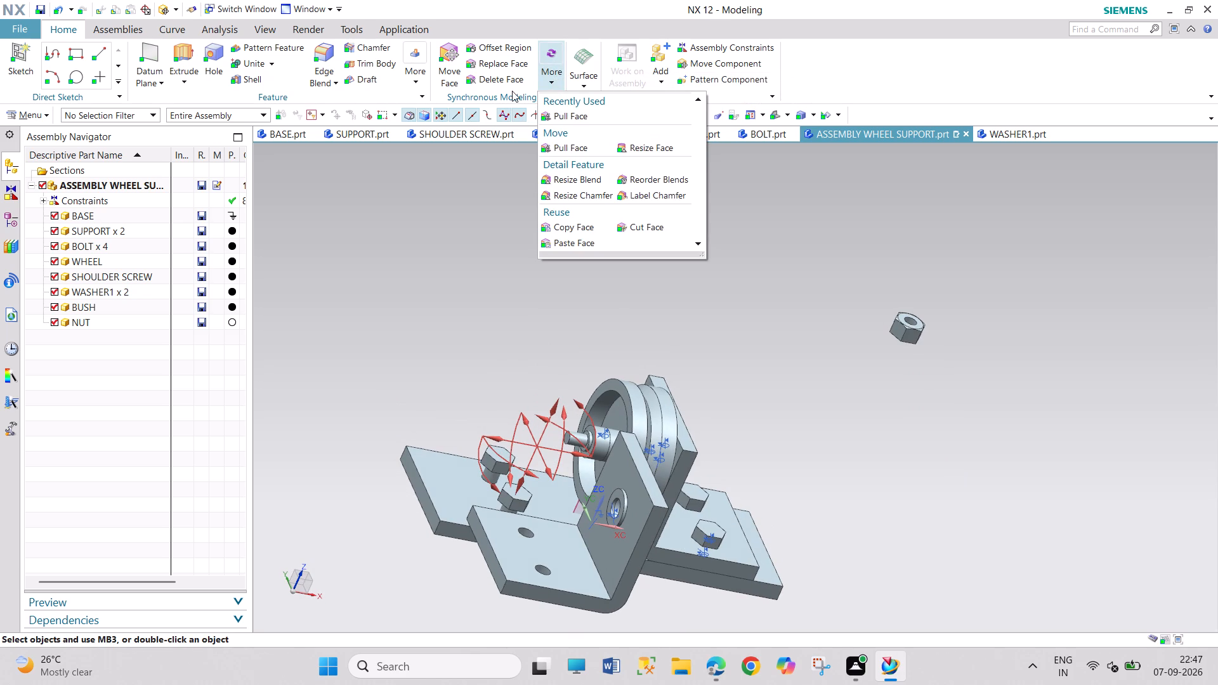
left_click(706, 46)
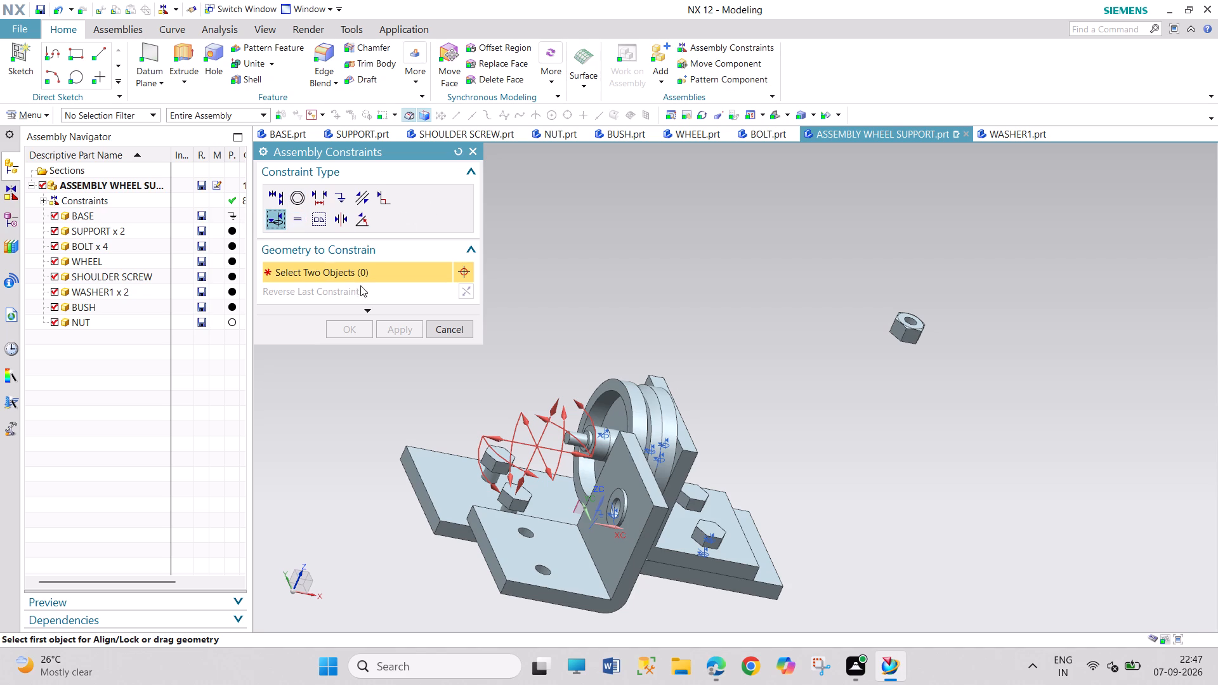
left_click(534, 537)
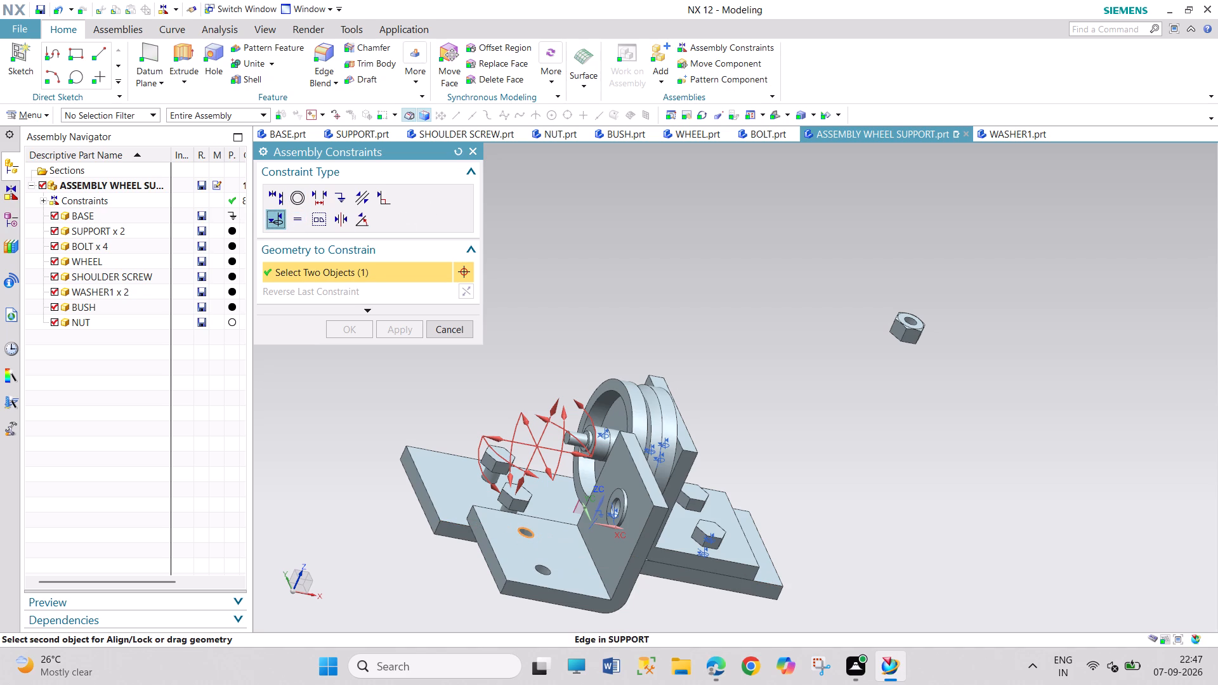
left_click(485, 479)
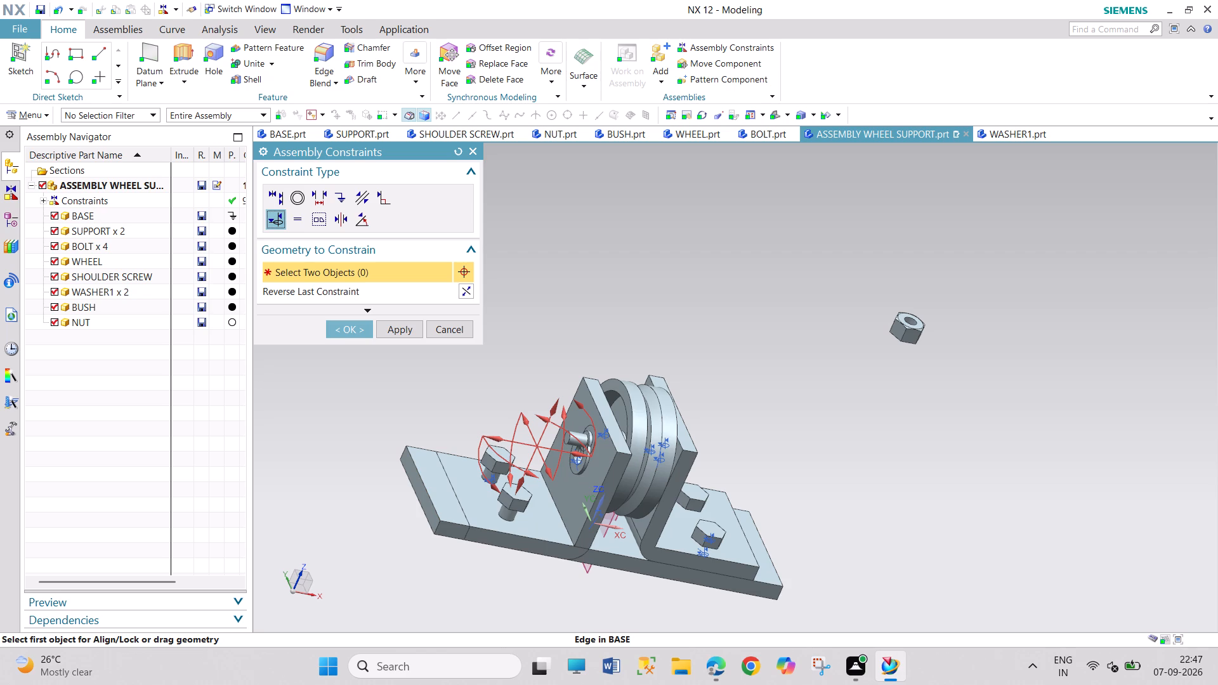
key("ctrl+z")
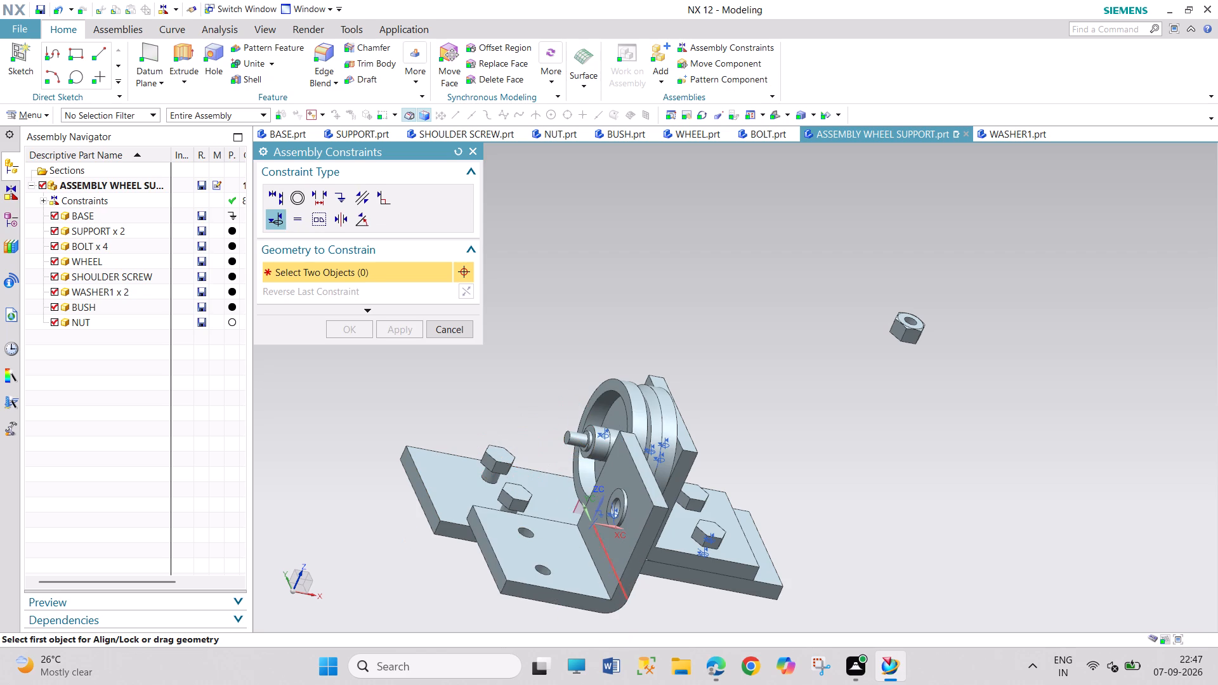
Align/Lock the exposed BASE hole edge beneath the BOLT to the matching bolt-hole edge under the moved SUPPORT's flange, and apply the constraint.
left_click(492, 484)
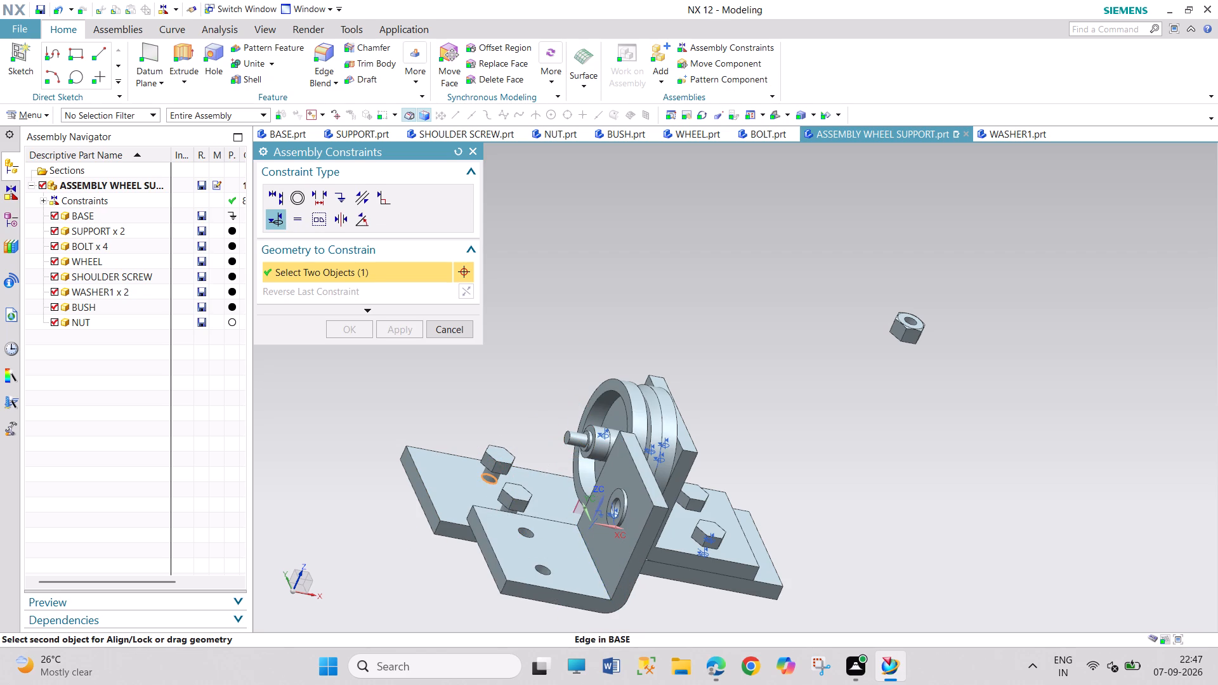
middle_click_drag(433, 601, 474, 538)
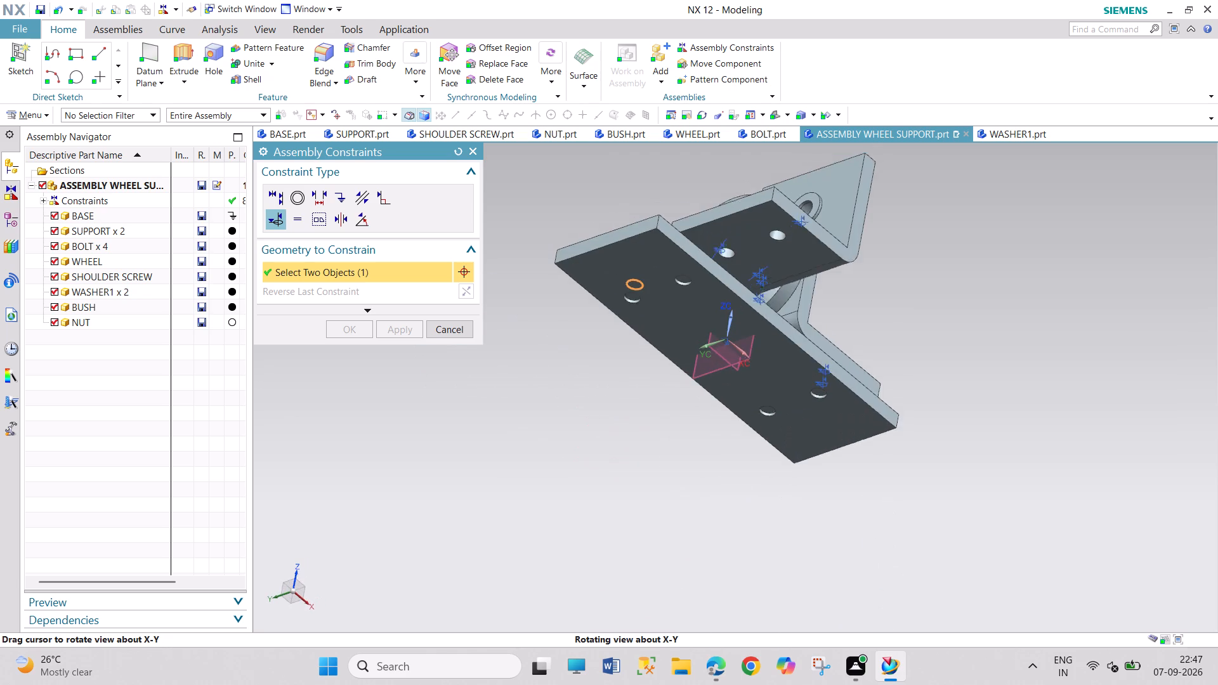
middle_click_drag(474, 538, 472, 544)
left_click(716, 301)
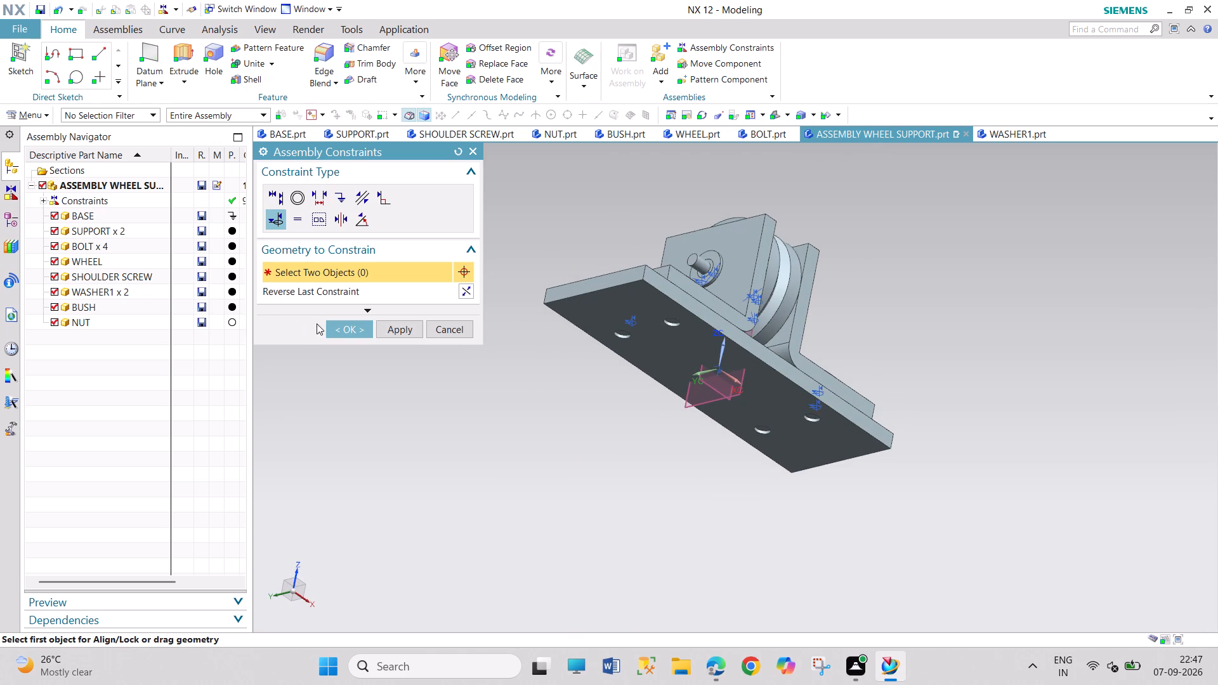
left_click(335, 321)
Show the degrees of freedom of the SUPPORT on the SHOULDER SCREW's threaded-end side, and clear the selection.
middle_click_drag(452, 394, 413, 410)
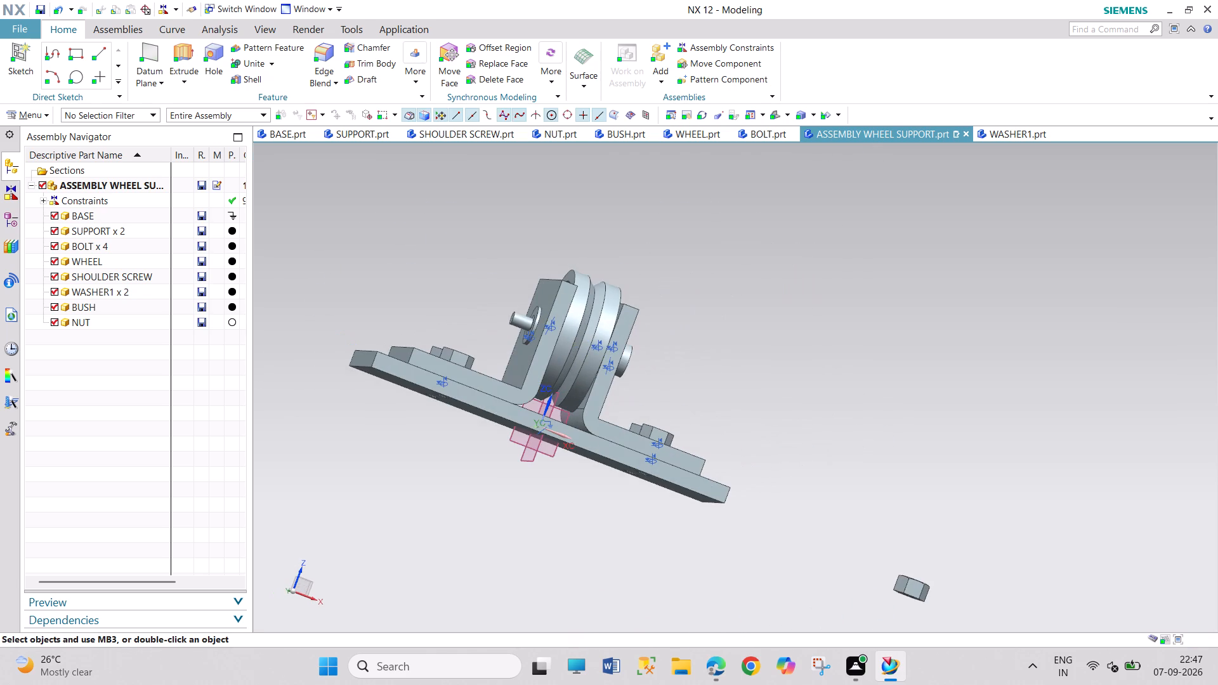
right_click(529, 381)
left_click(577, 339)
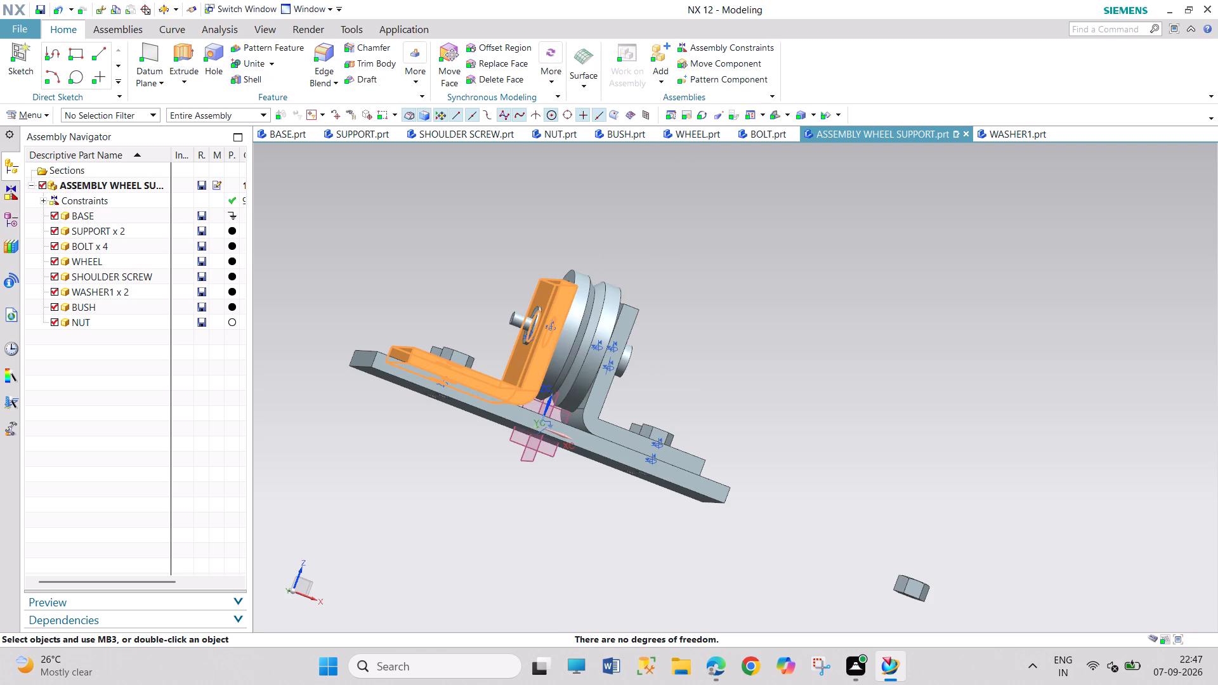
left_click_drag(314, 235, 317, 244)
Show the degrees of freedom of the front BOLT on the threaded-end SUPPORT, and clear the selection.
middle_click_drag(385, 267, 379, 294)
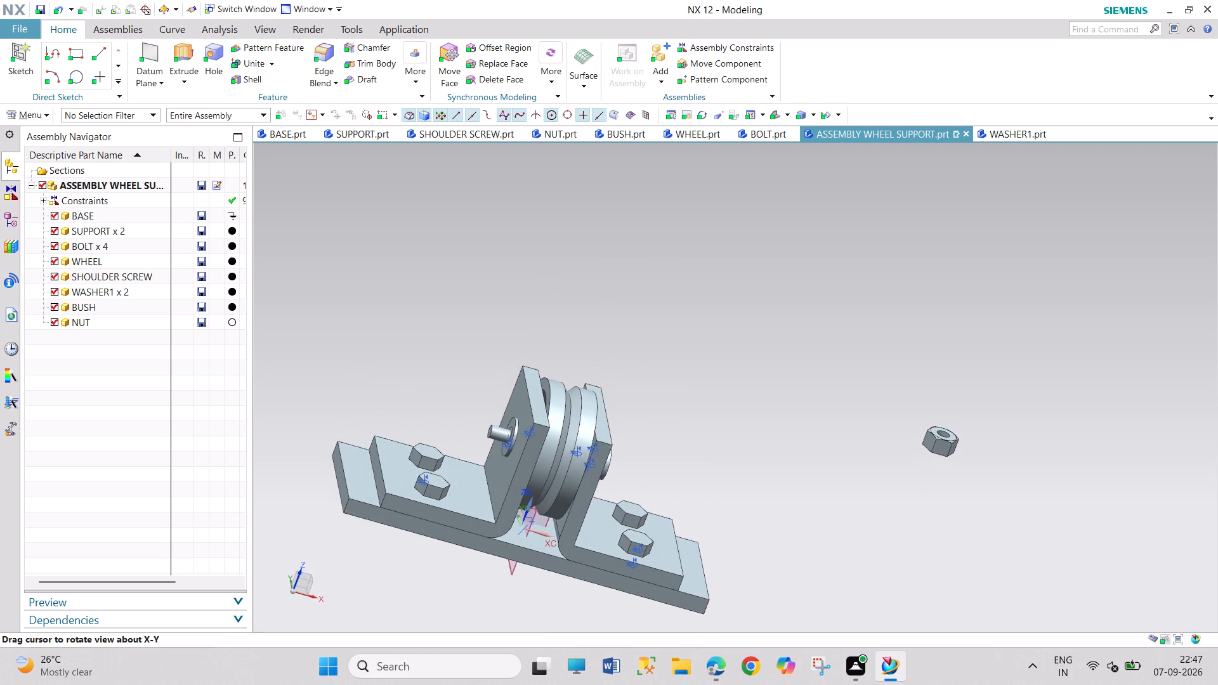
right_click(436, 477)
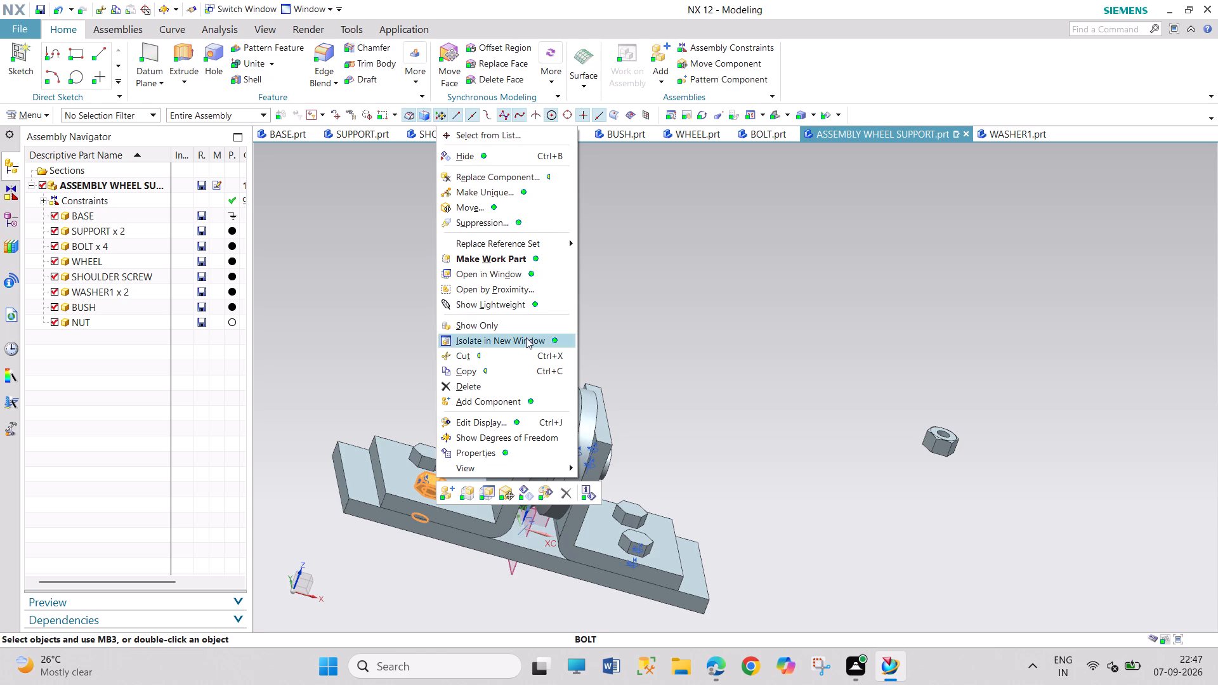
left_click(501, 432)
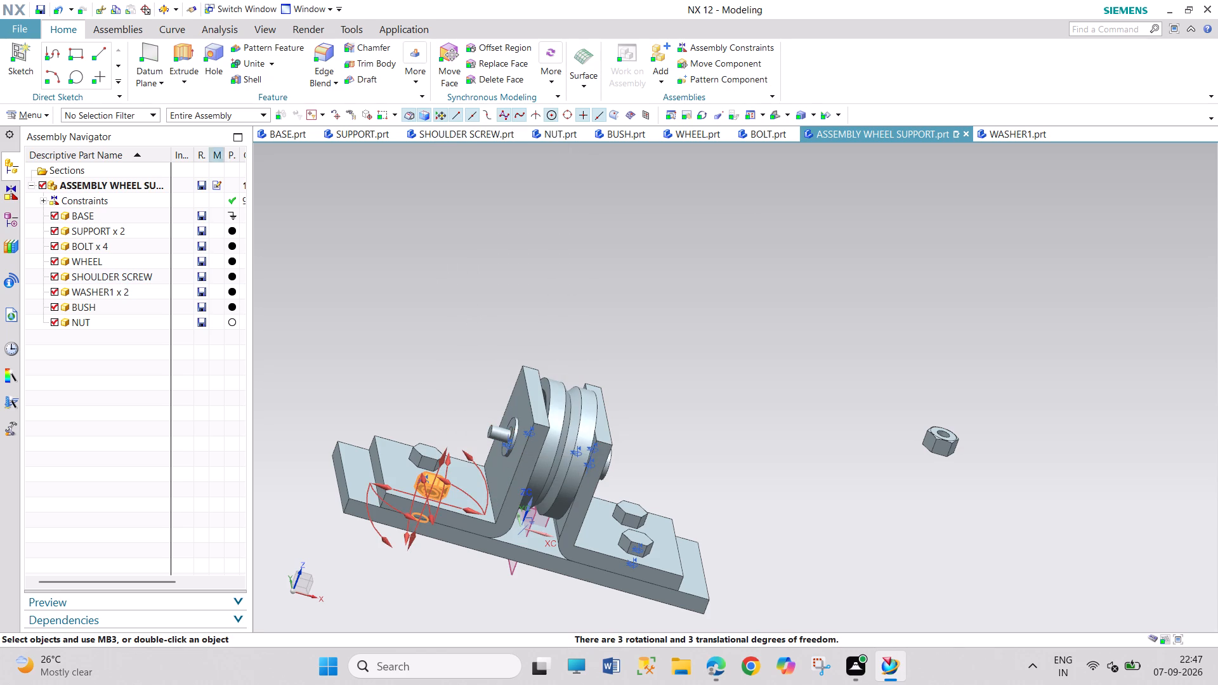
left_click_drag(315, 256, 369, 361)
left_click_drag(332, 315, 358, 353)
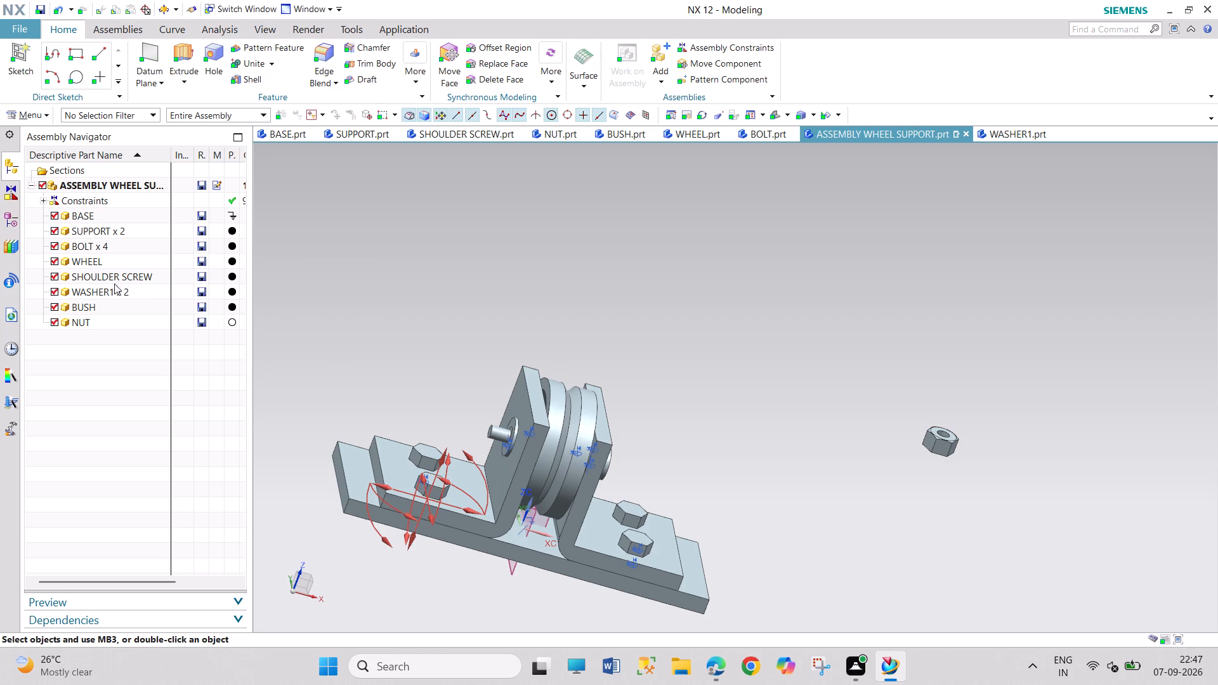
left_click_drag(438, 279, 481, 336)
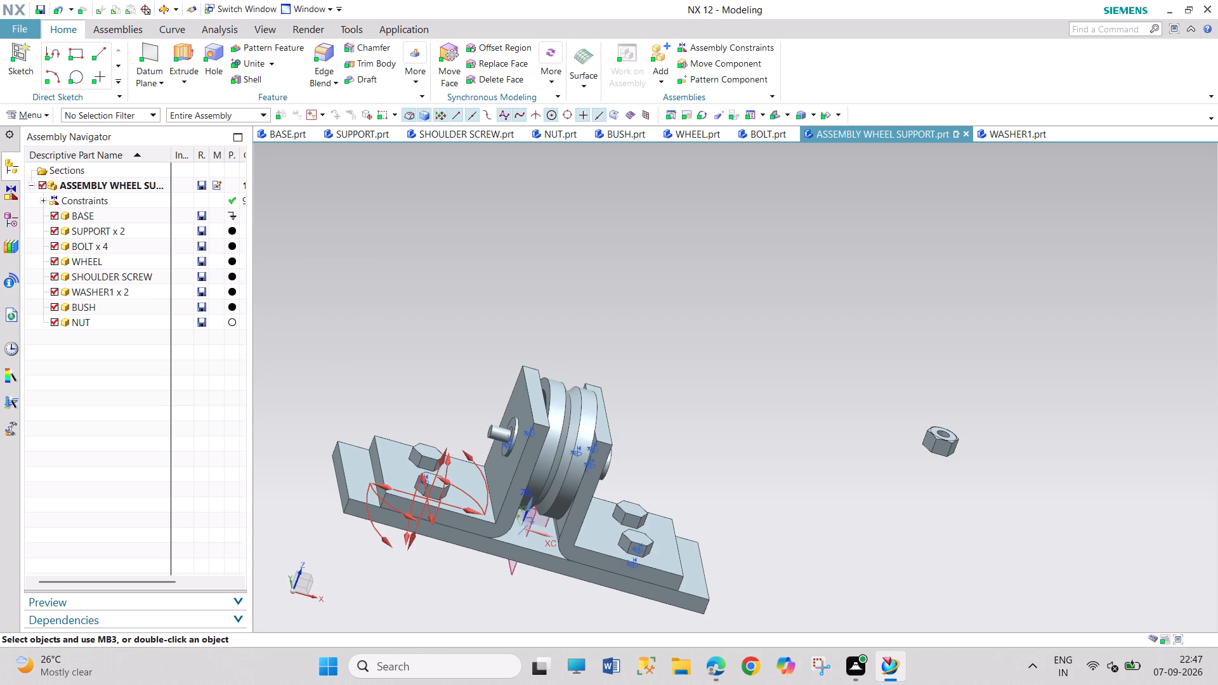
Raise the front BOLT out of the threaded-end SUPPORT along the ZC axis to a Z value of 23, using Dynamic motion.
right_click(433, 485)
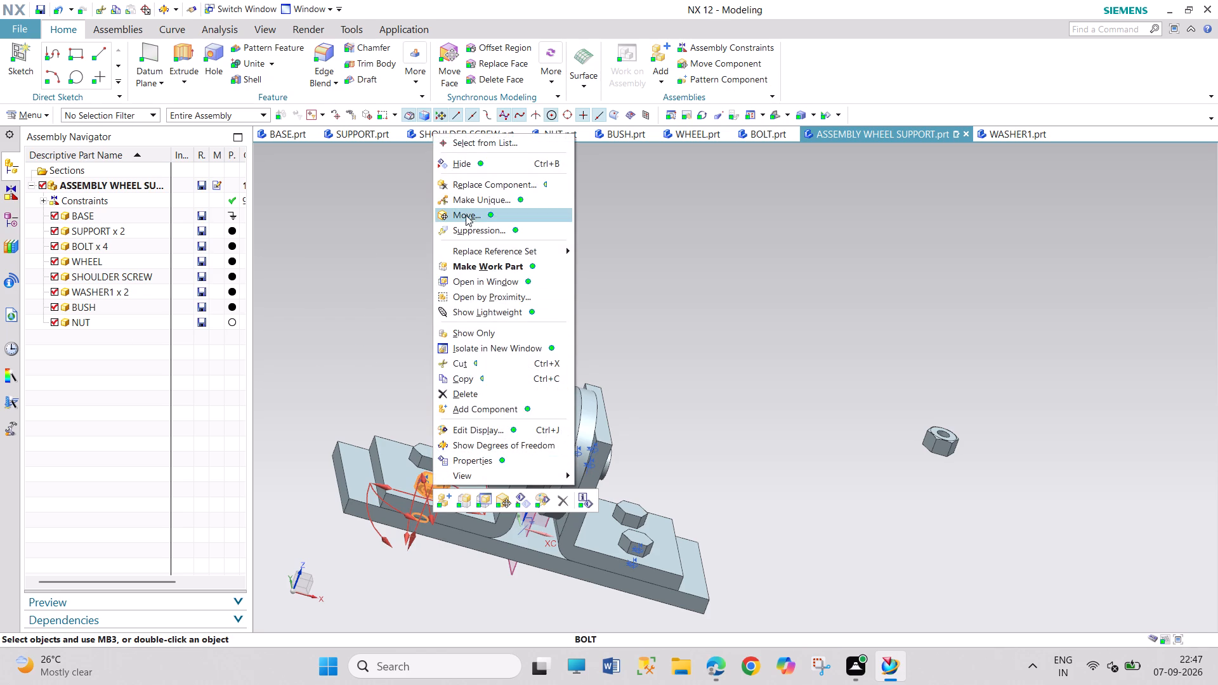
left_click(466, 212)
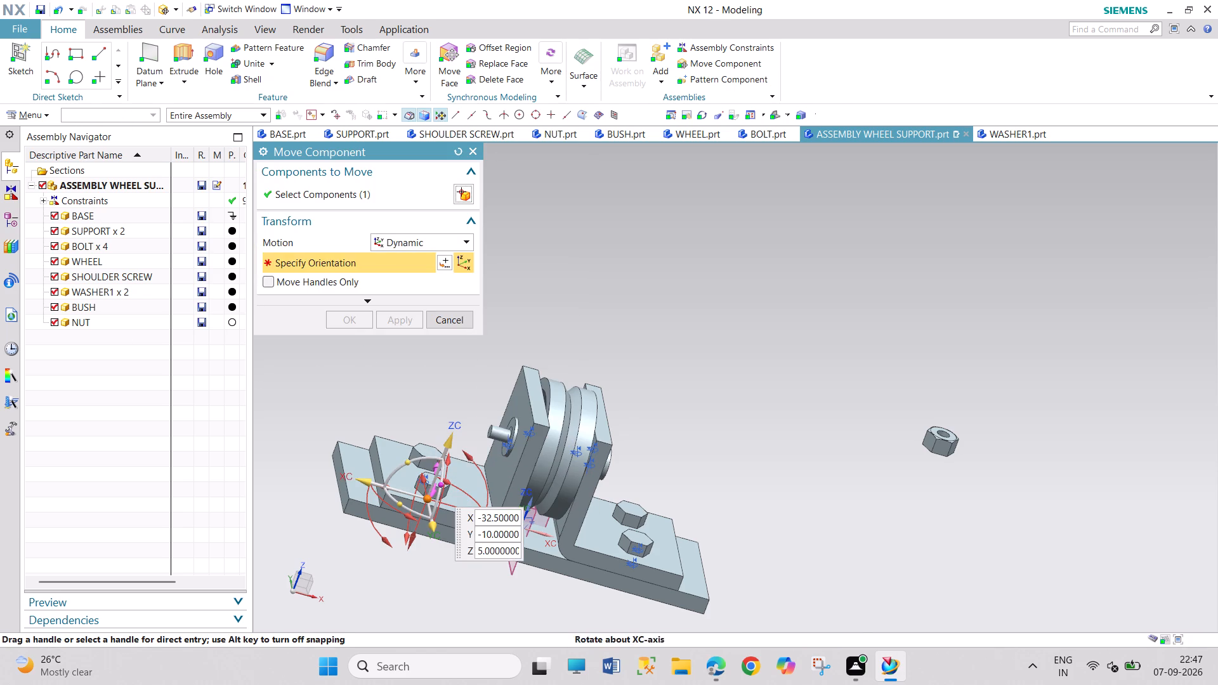
left_click_drag(447, 446, 485, 402)
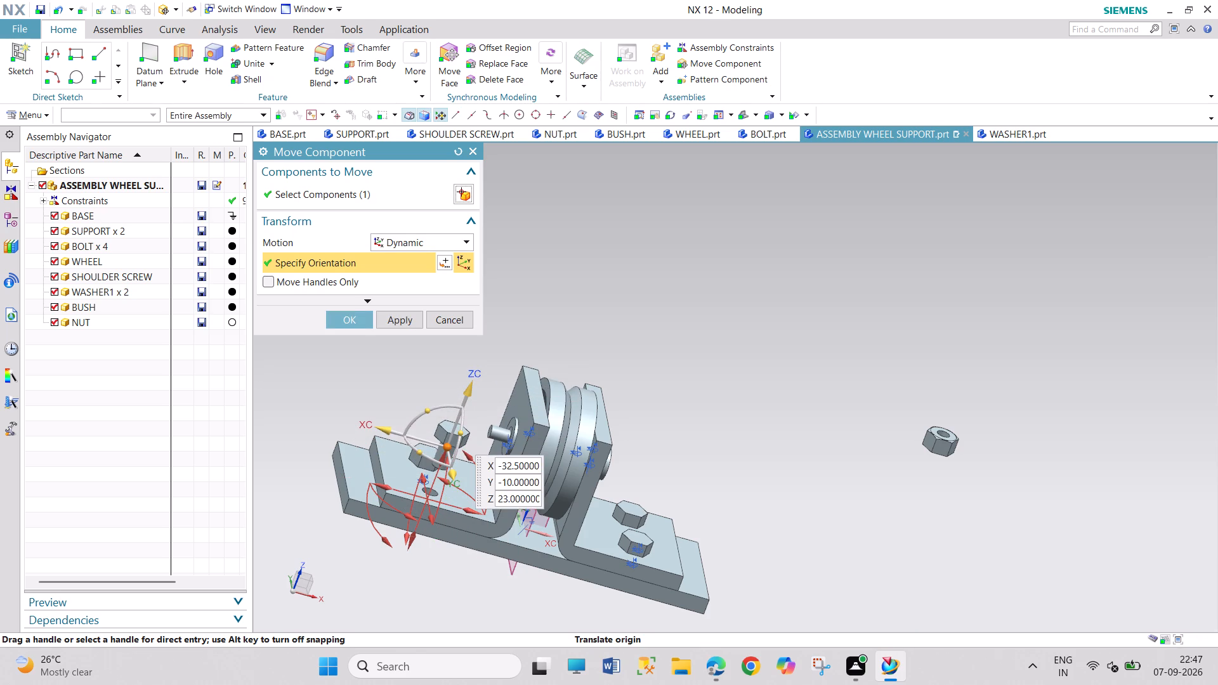
left_click(356, 318)
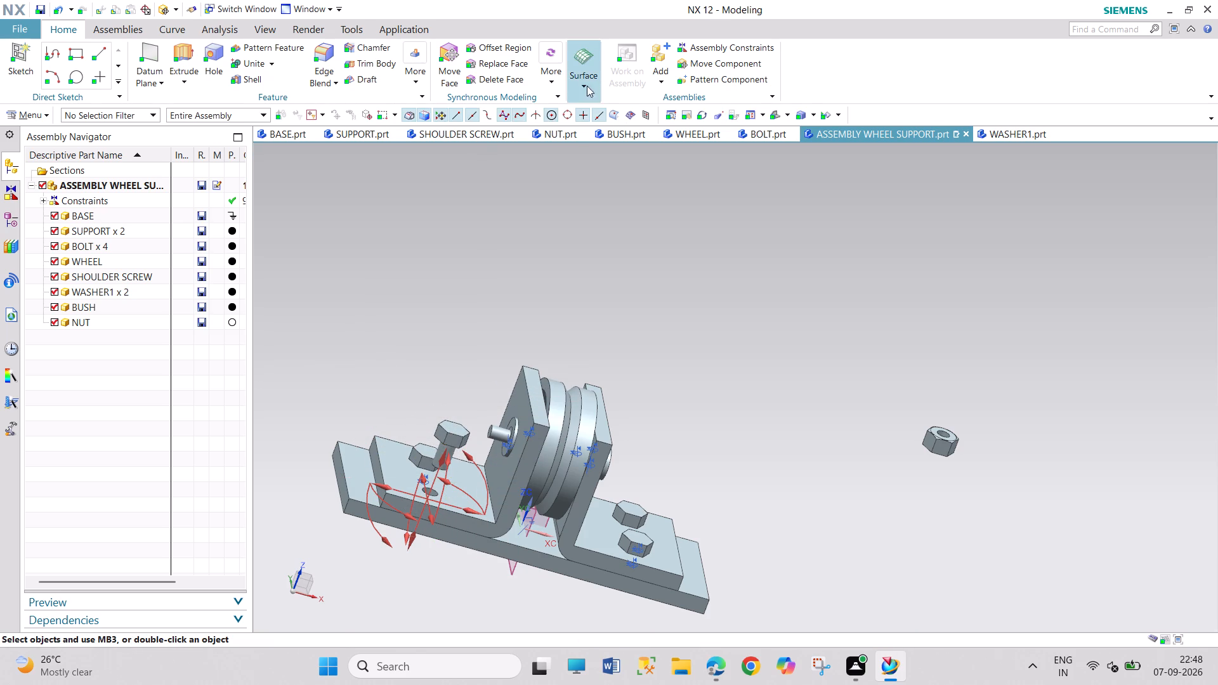
Align/Lock the SUPPORT's front bolt-hole edge to the shank edge beneath the raised BOLT's head, and apply the constraint.
left_click(695, 51)
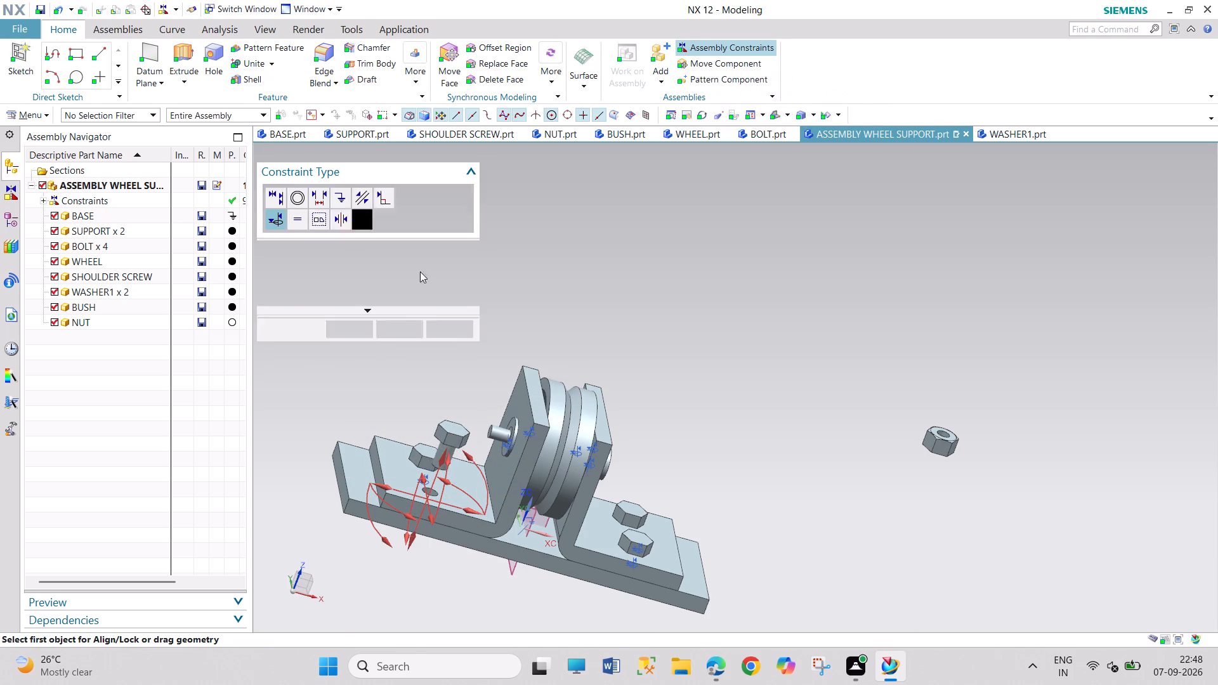
left_click(438, 495)
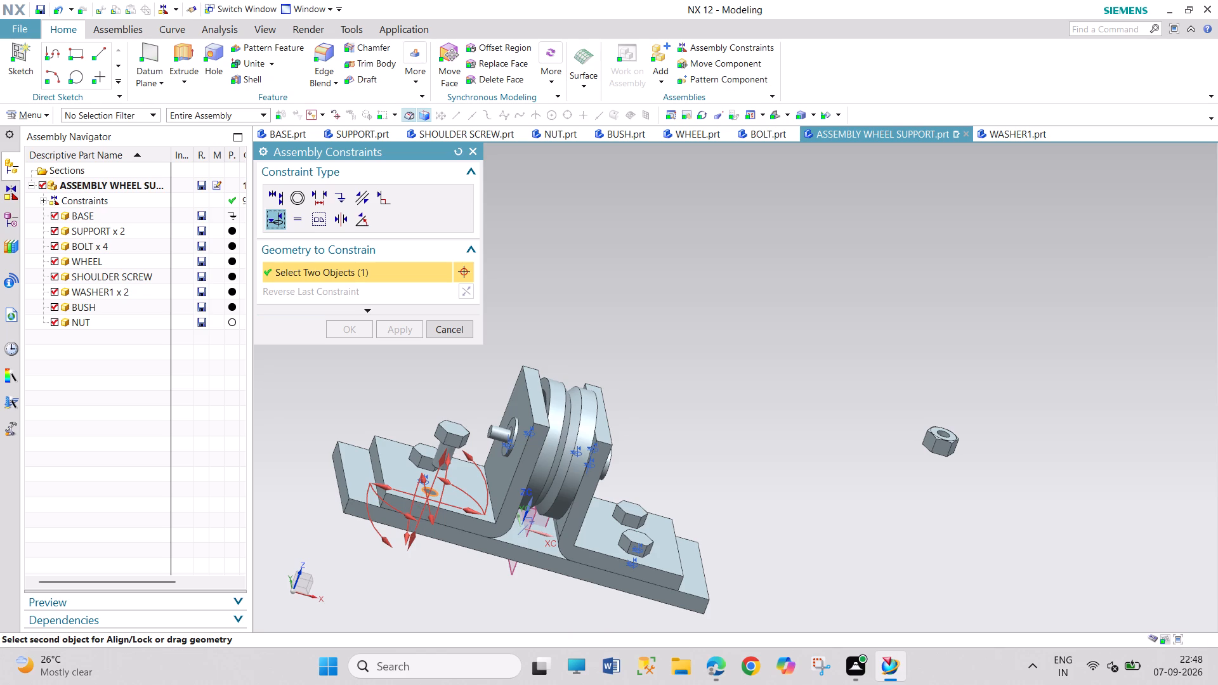
scroll(464, 538, "up", 2)
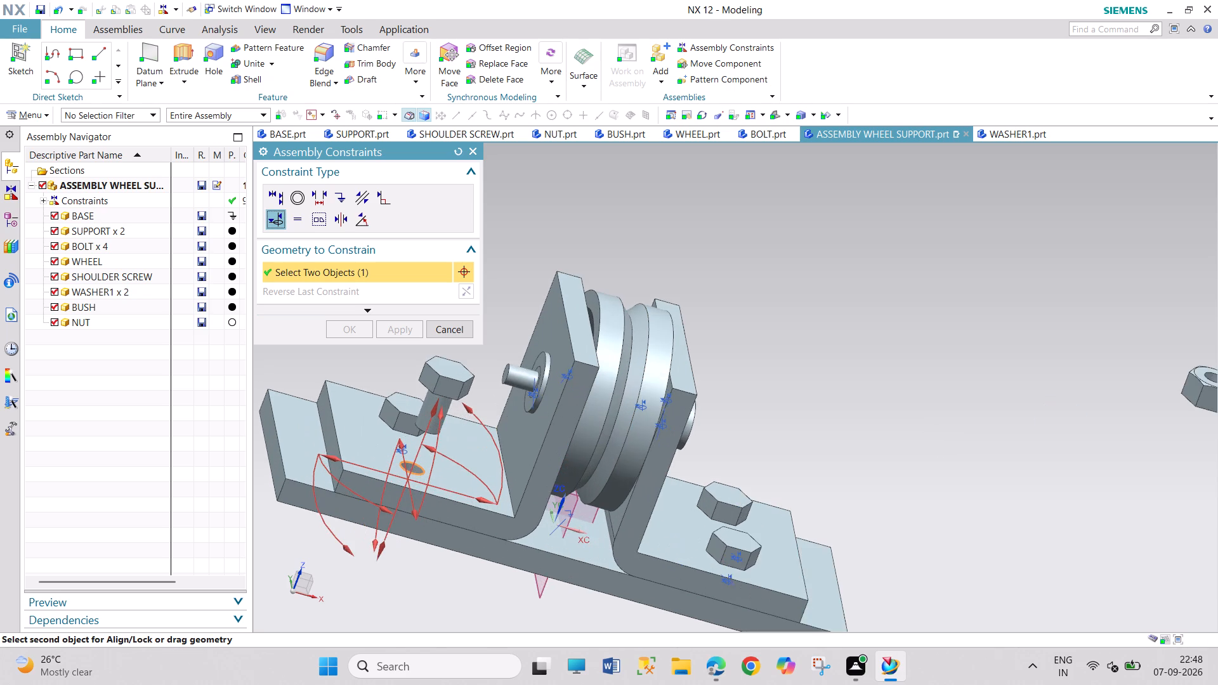
middle_click_drag(440, 561, 464, 519)
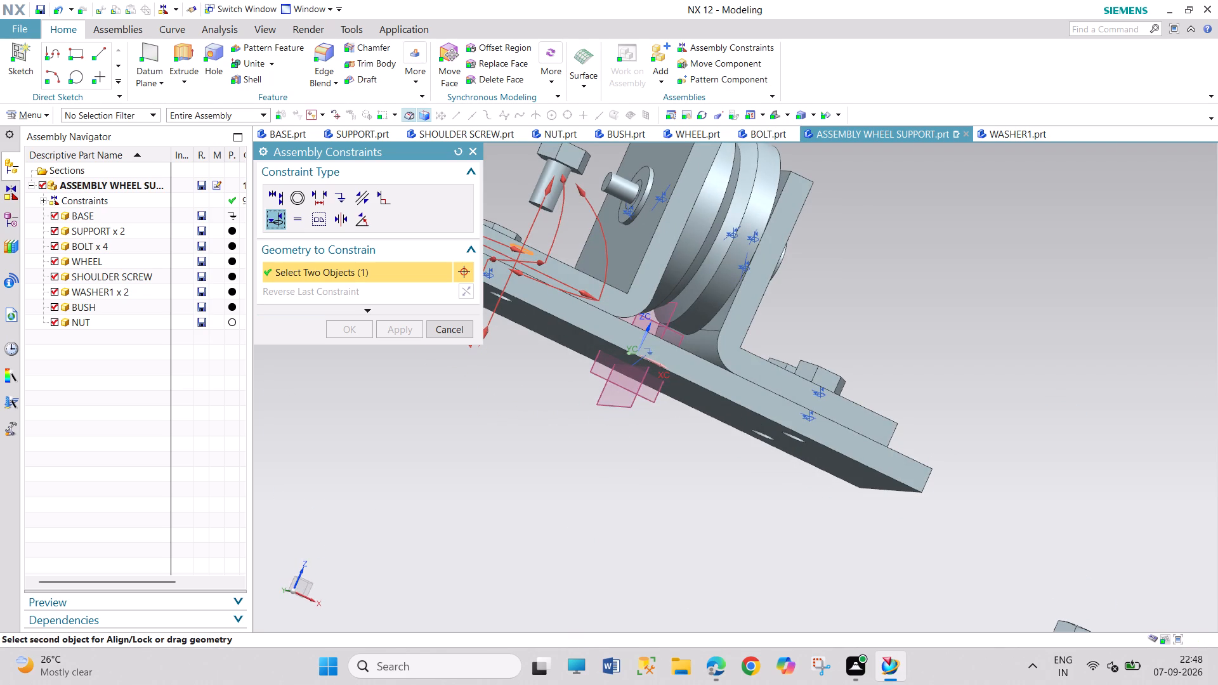
scroll(578, 187, "up", 2)
left_click(566, 159)
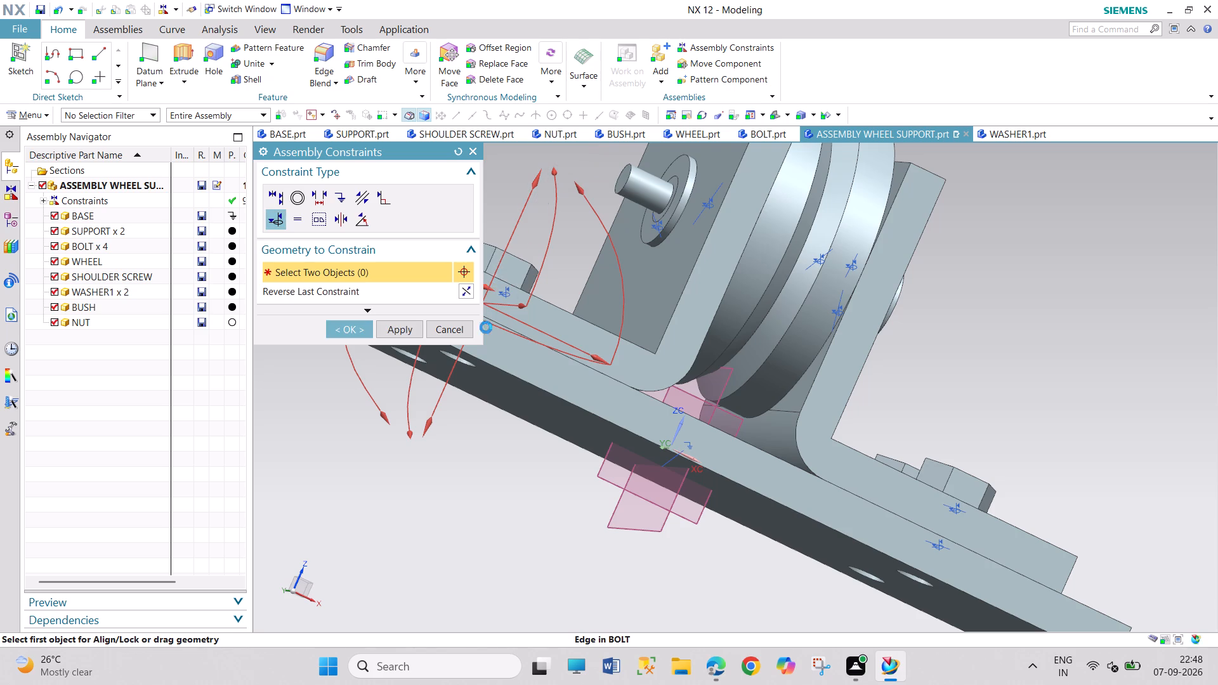
left_click(356, 334)
Raise the rear BOLT on the threaded-end SUPPORT along the ZC axis to a Z value of 13.5, using Dynamic motion.
middle_click_drag(395, 420, 410, 456)
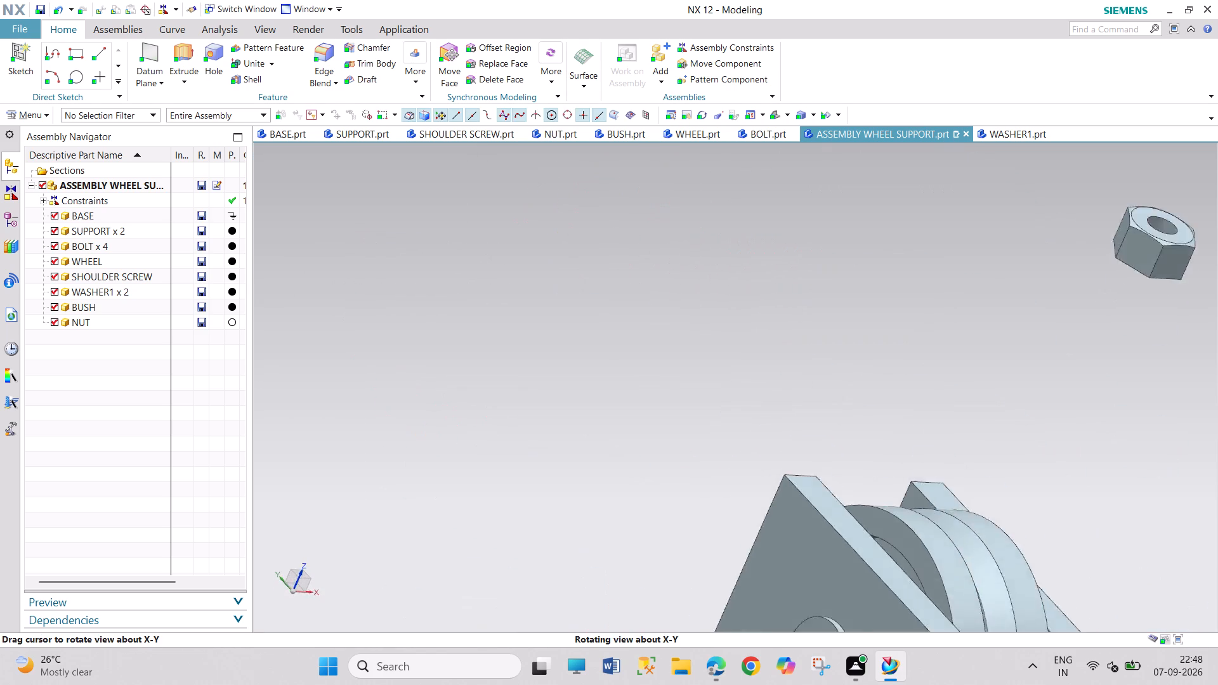
middle_click_drag(410, 456, 393, 433)
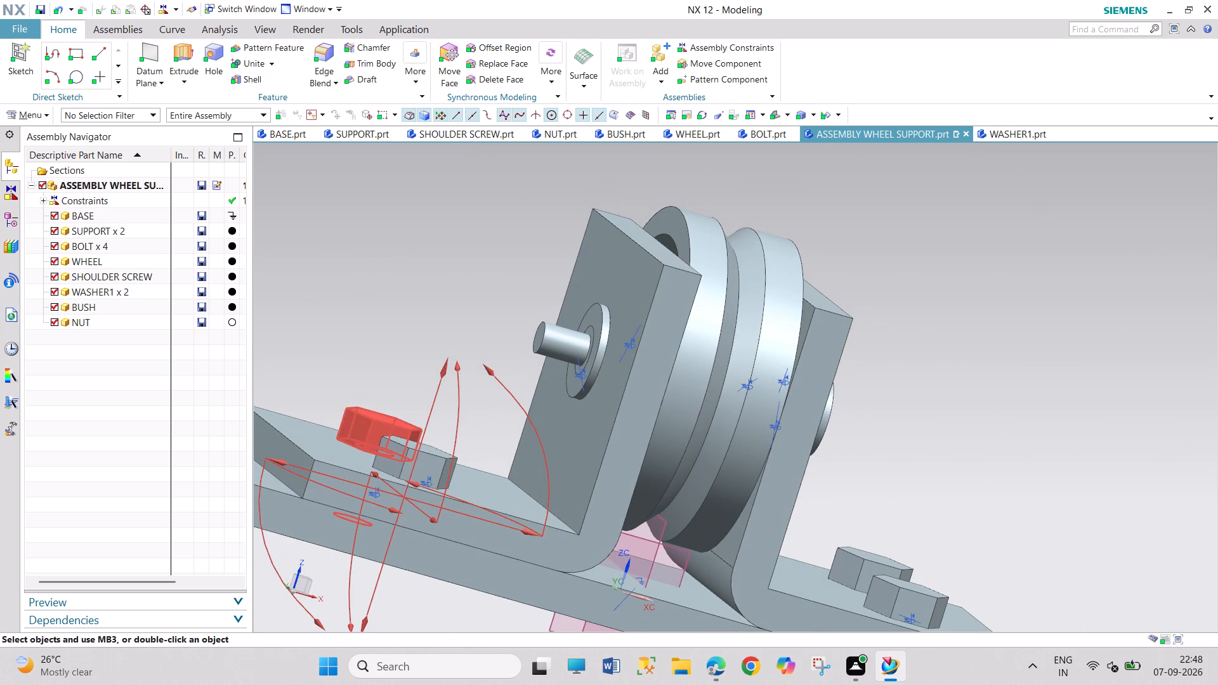
left_click_drag(377, 427, 383, 384)
right_click(375, 429)
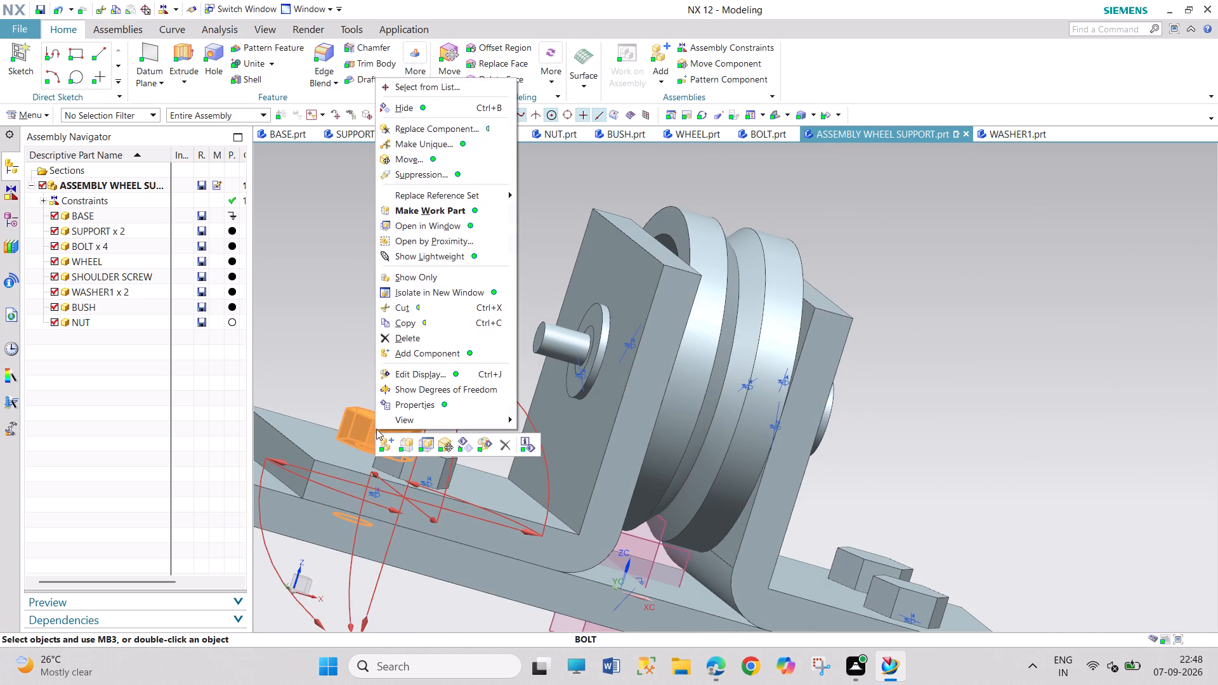
left_click(440, 157)
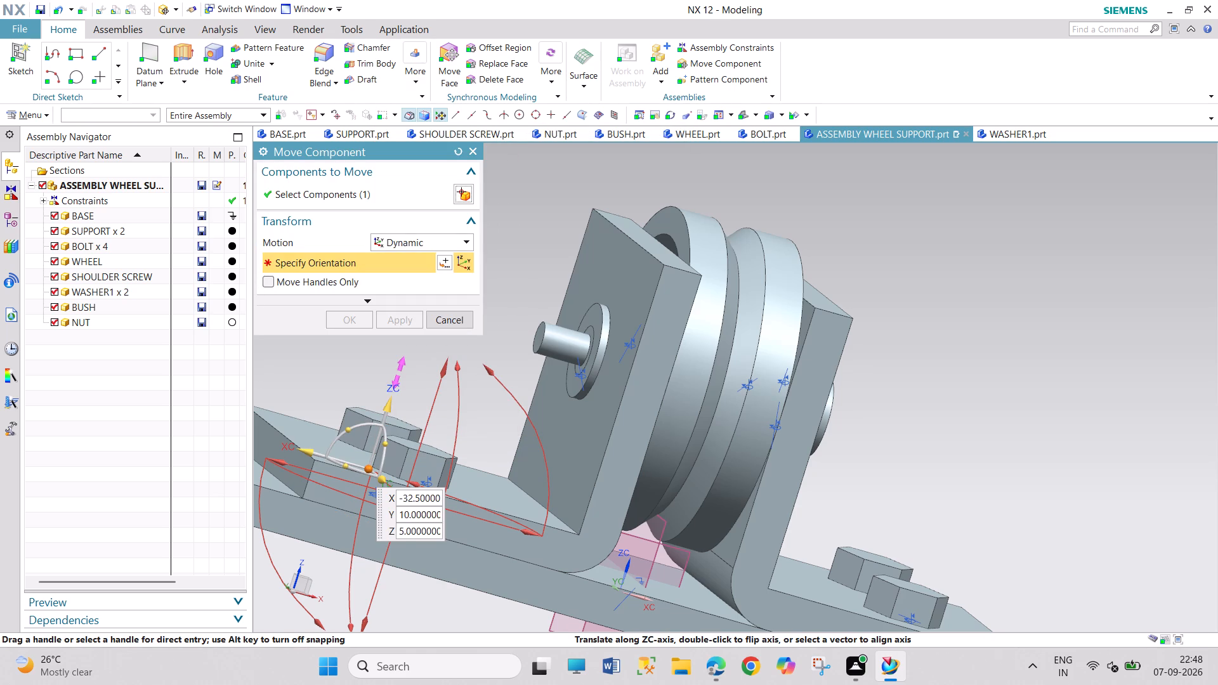
left_click_drag(381, 411, 388, 370)
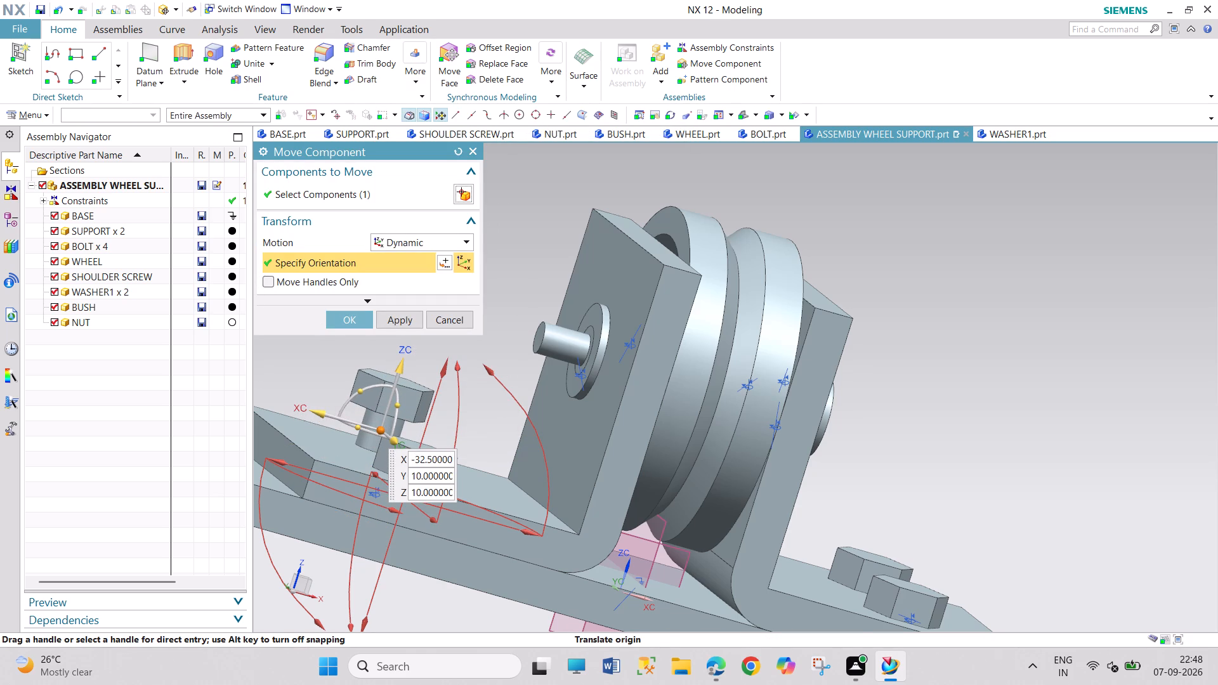
left_click_drag(398, 377, 402, 342)
left_click(351, 331)
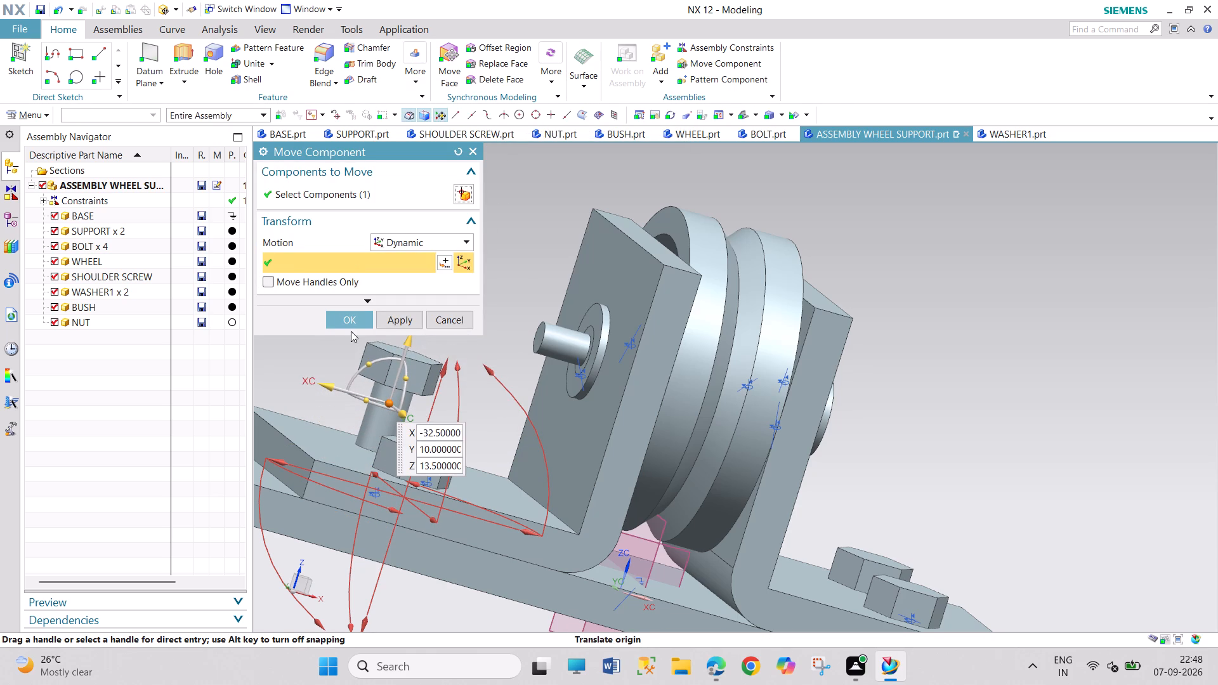
left_click(350, 325)
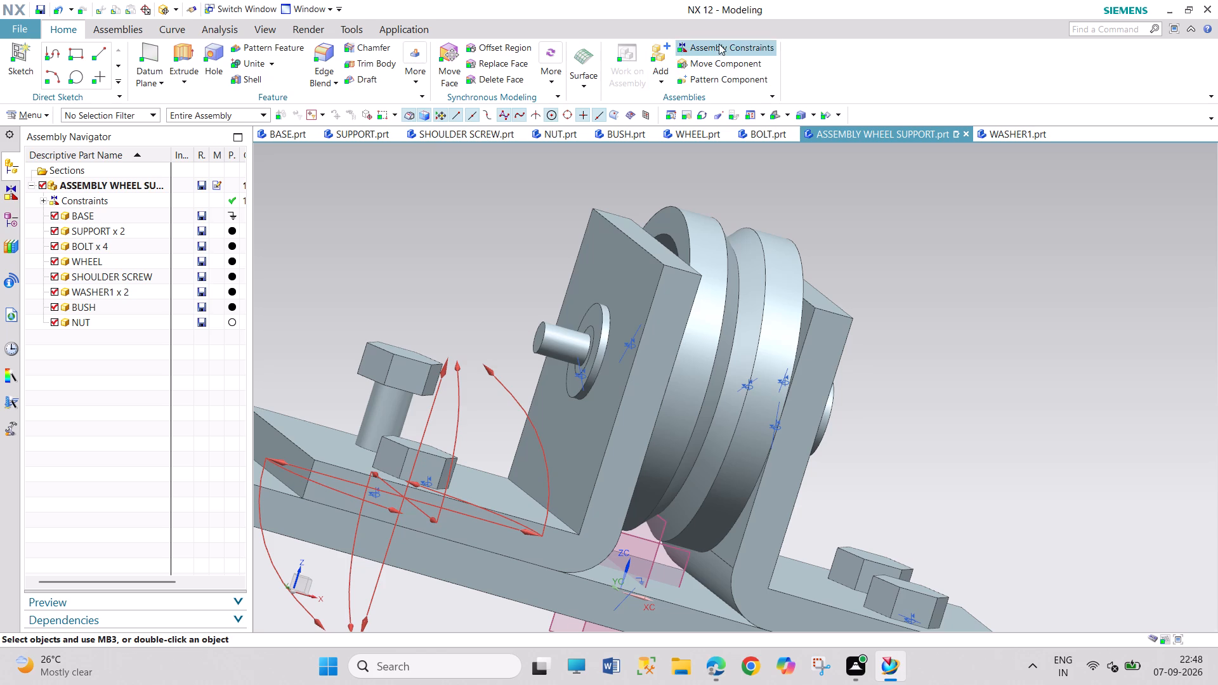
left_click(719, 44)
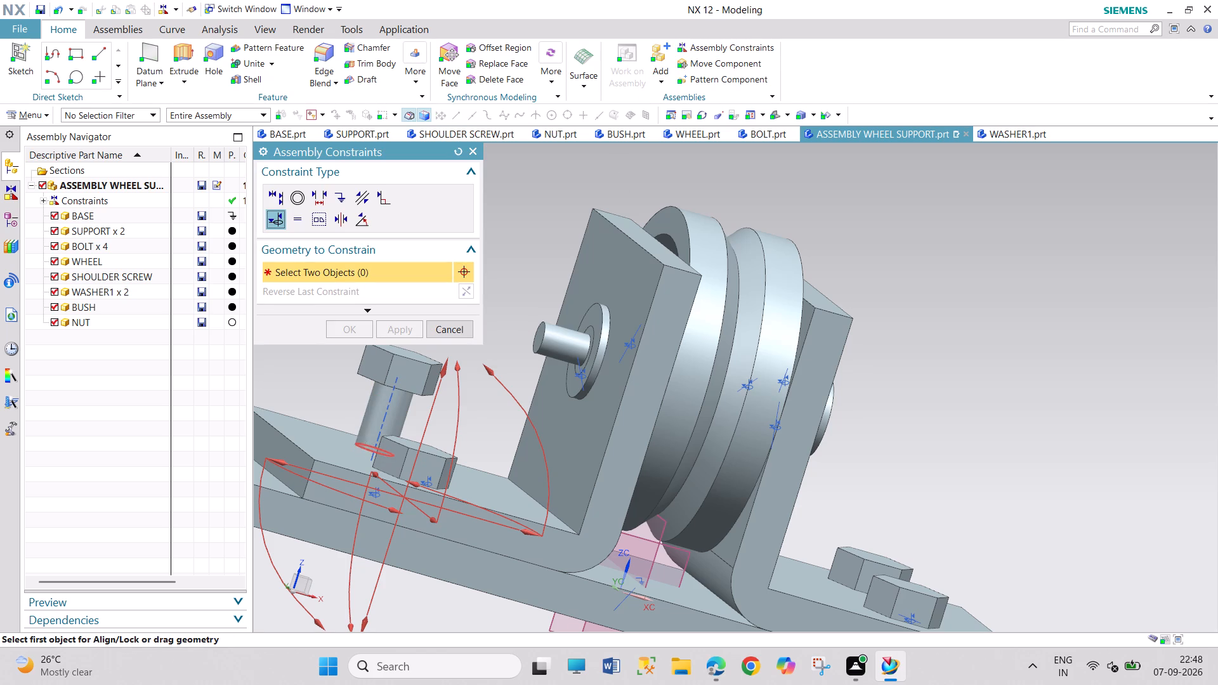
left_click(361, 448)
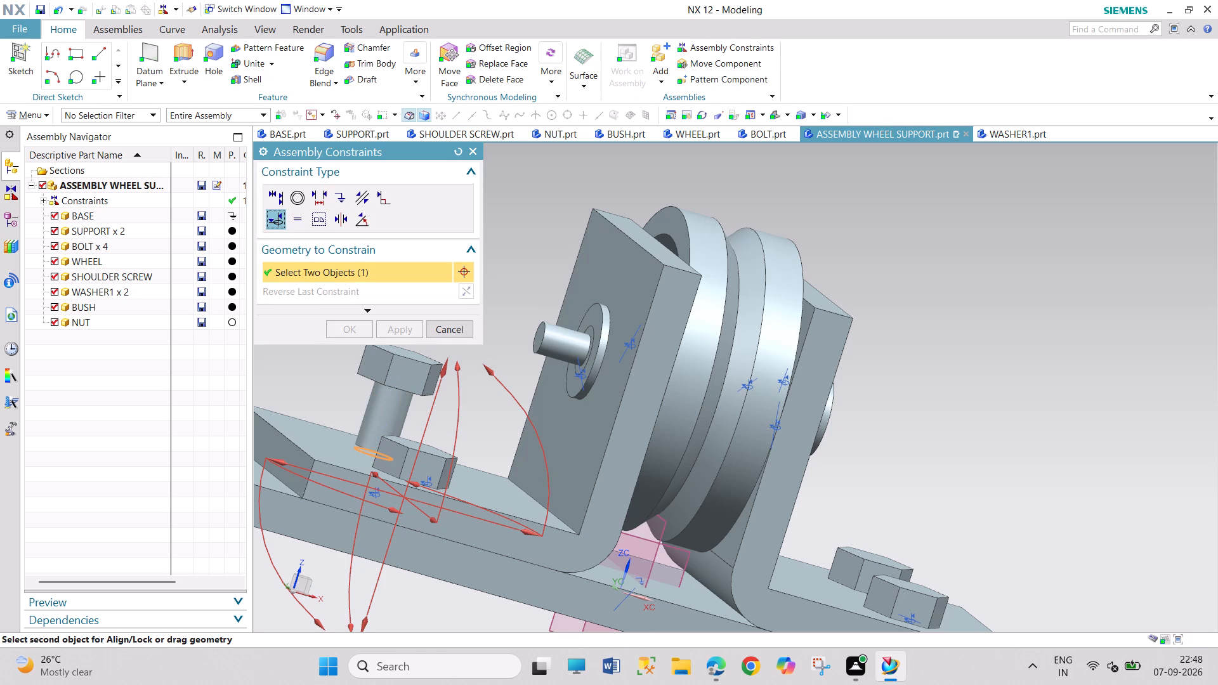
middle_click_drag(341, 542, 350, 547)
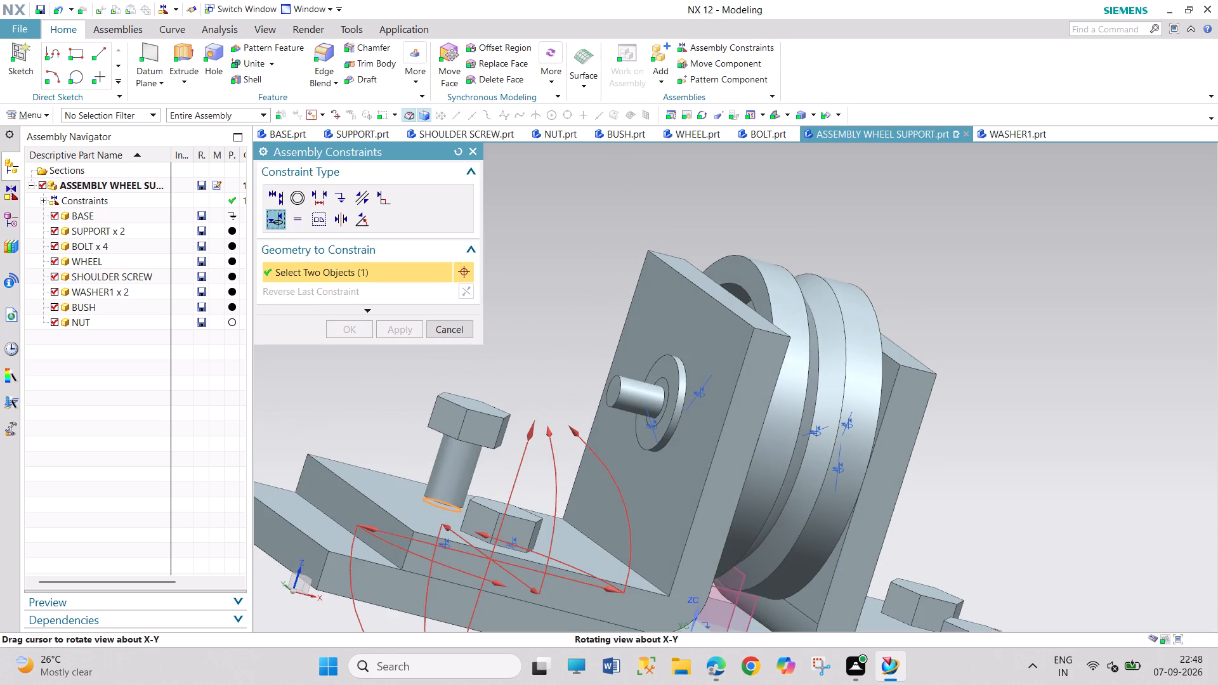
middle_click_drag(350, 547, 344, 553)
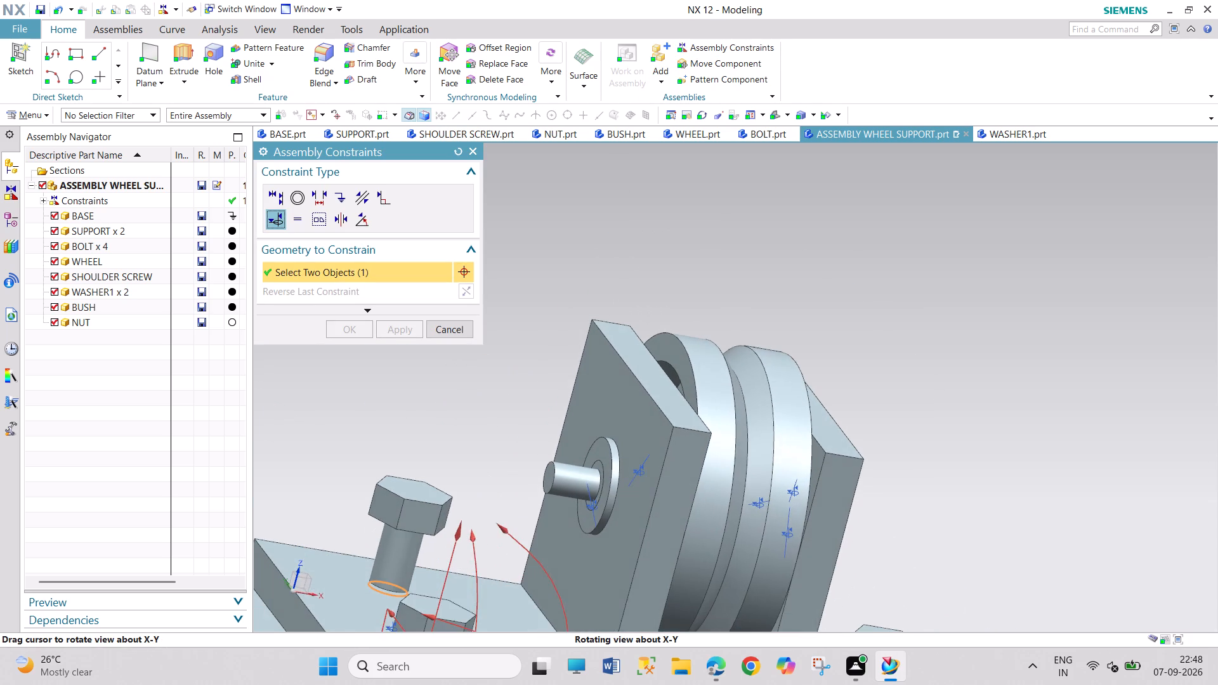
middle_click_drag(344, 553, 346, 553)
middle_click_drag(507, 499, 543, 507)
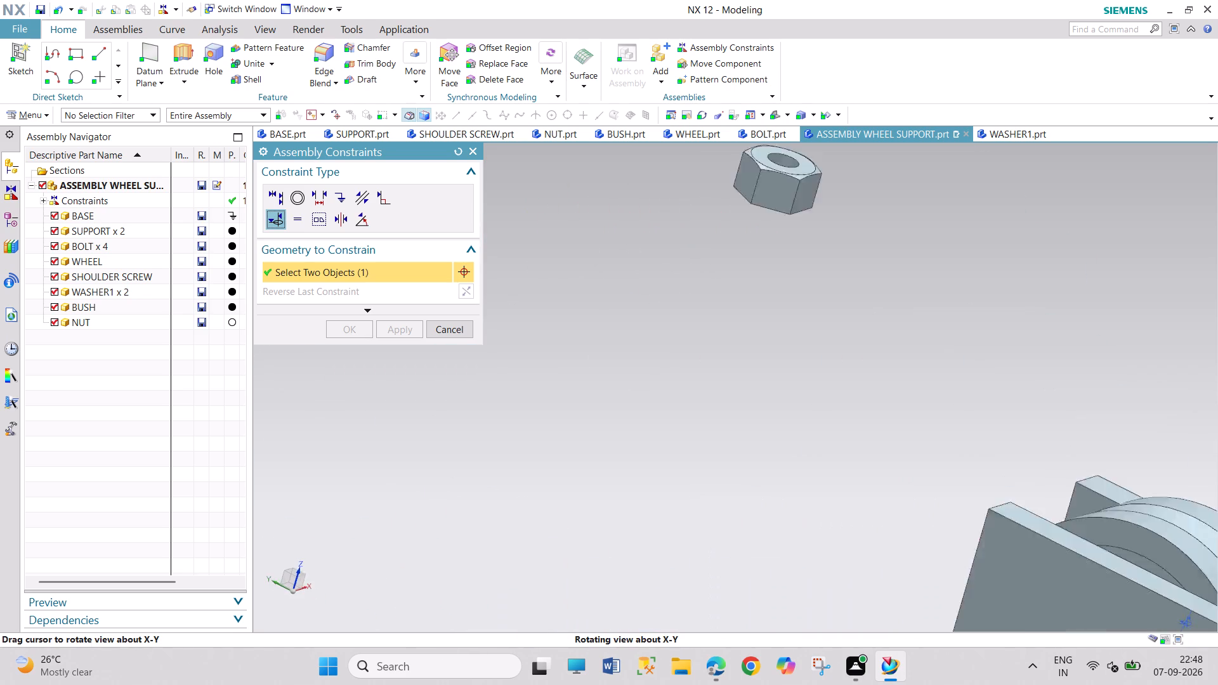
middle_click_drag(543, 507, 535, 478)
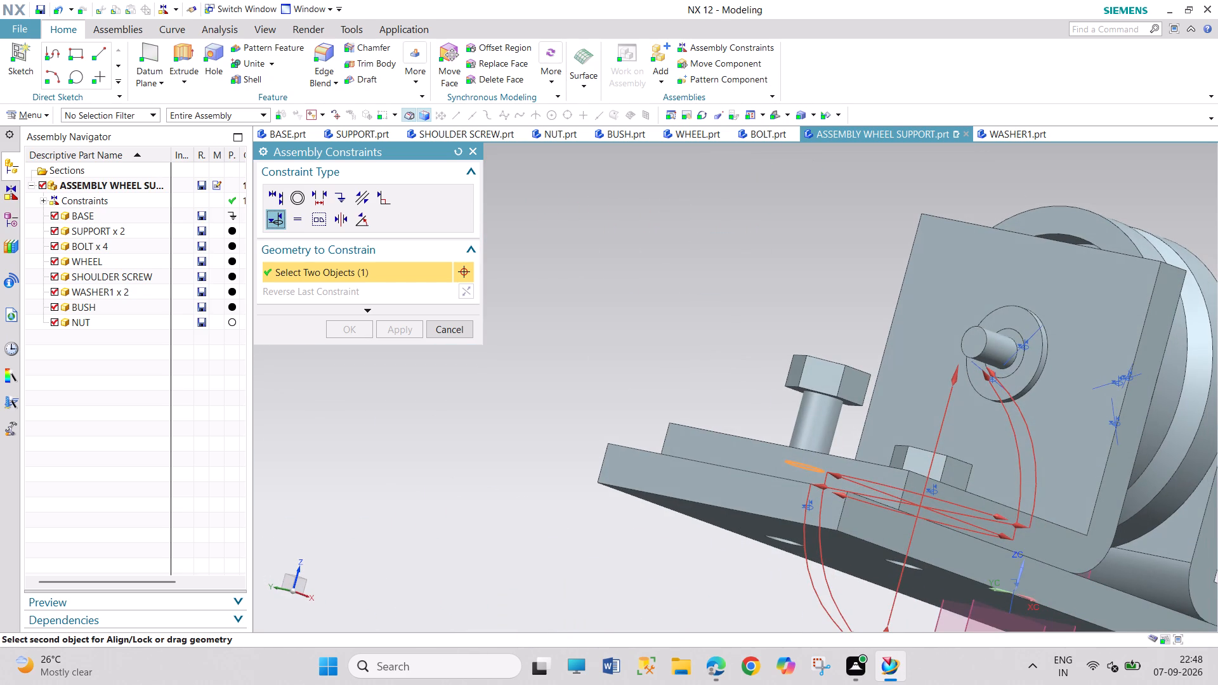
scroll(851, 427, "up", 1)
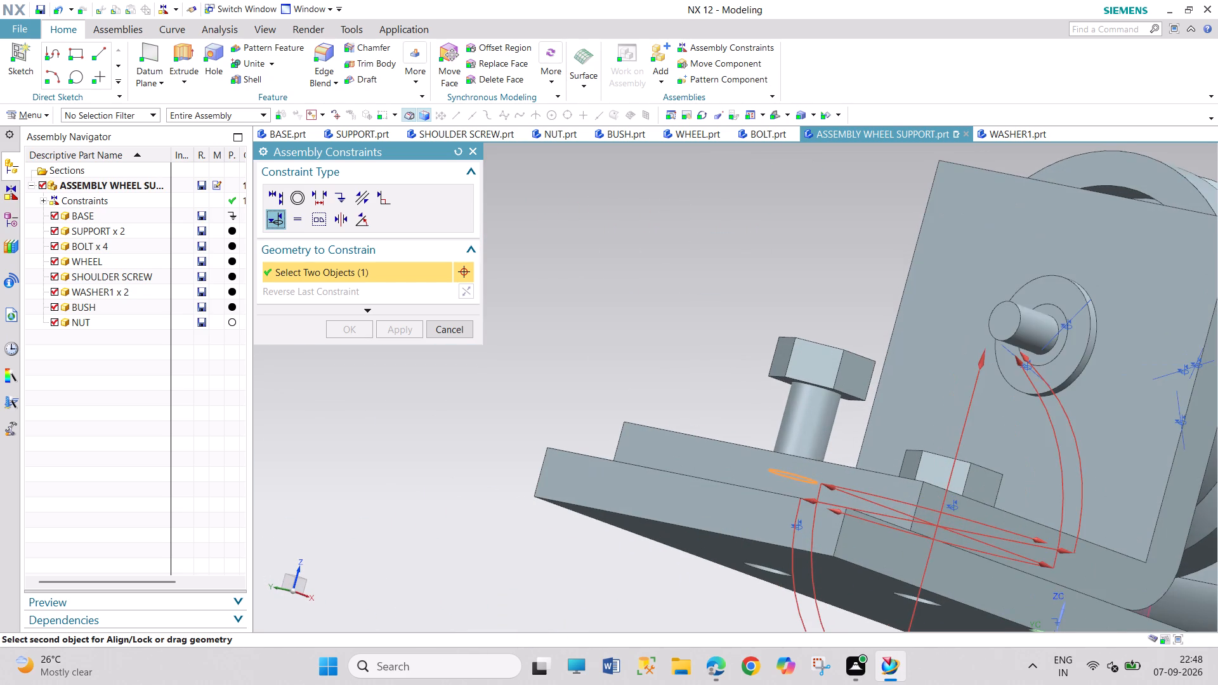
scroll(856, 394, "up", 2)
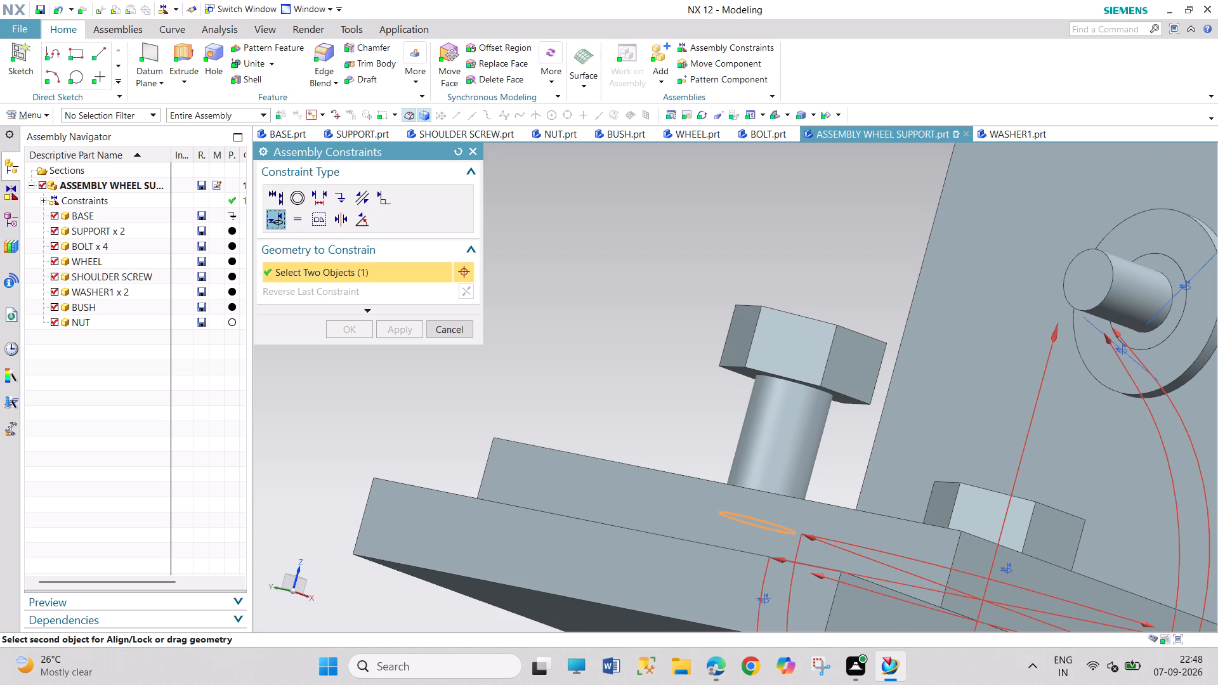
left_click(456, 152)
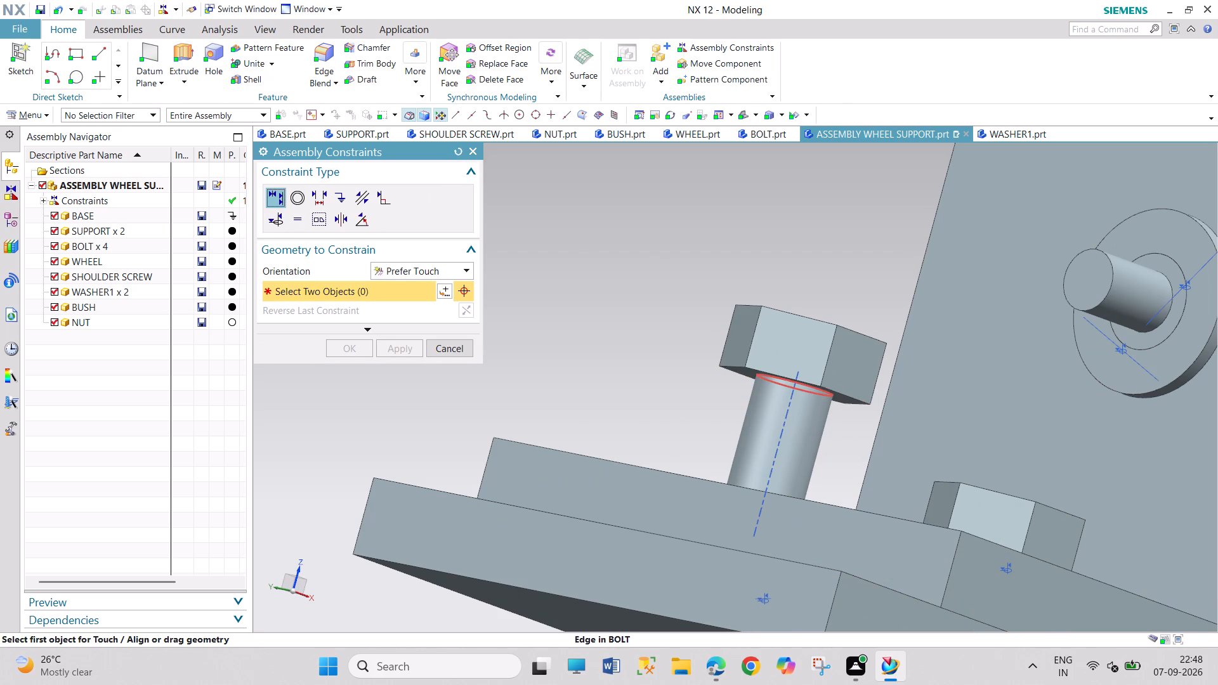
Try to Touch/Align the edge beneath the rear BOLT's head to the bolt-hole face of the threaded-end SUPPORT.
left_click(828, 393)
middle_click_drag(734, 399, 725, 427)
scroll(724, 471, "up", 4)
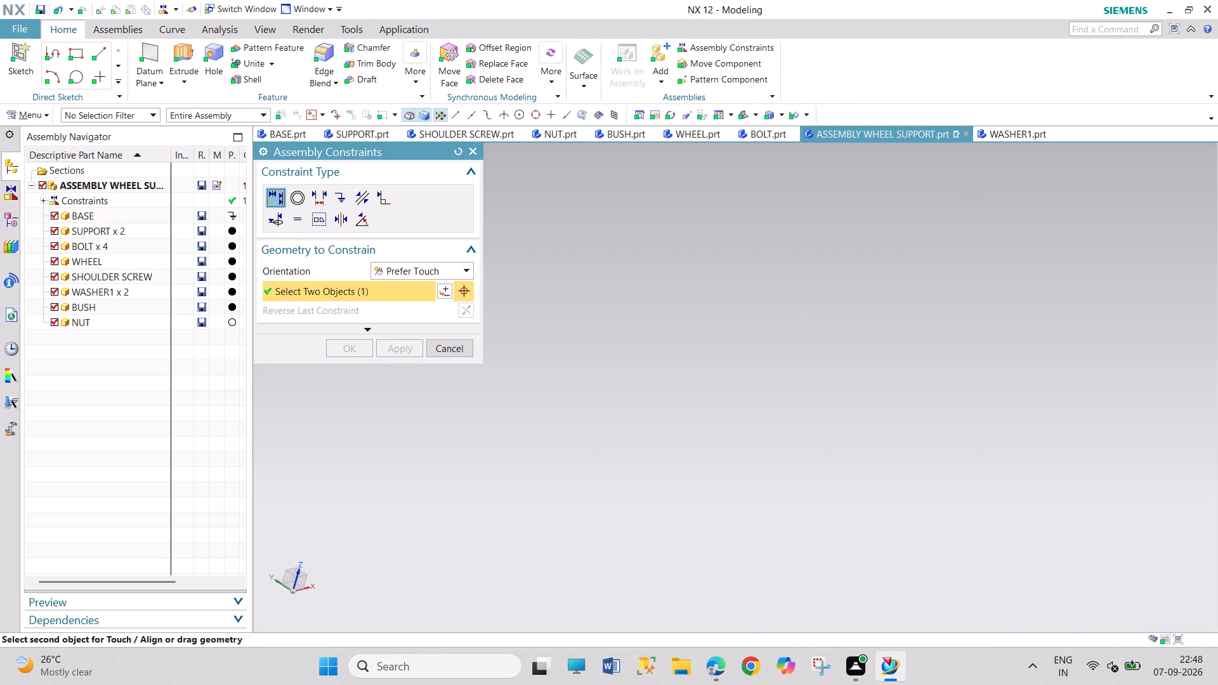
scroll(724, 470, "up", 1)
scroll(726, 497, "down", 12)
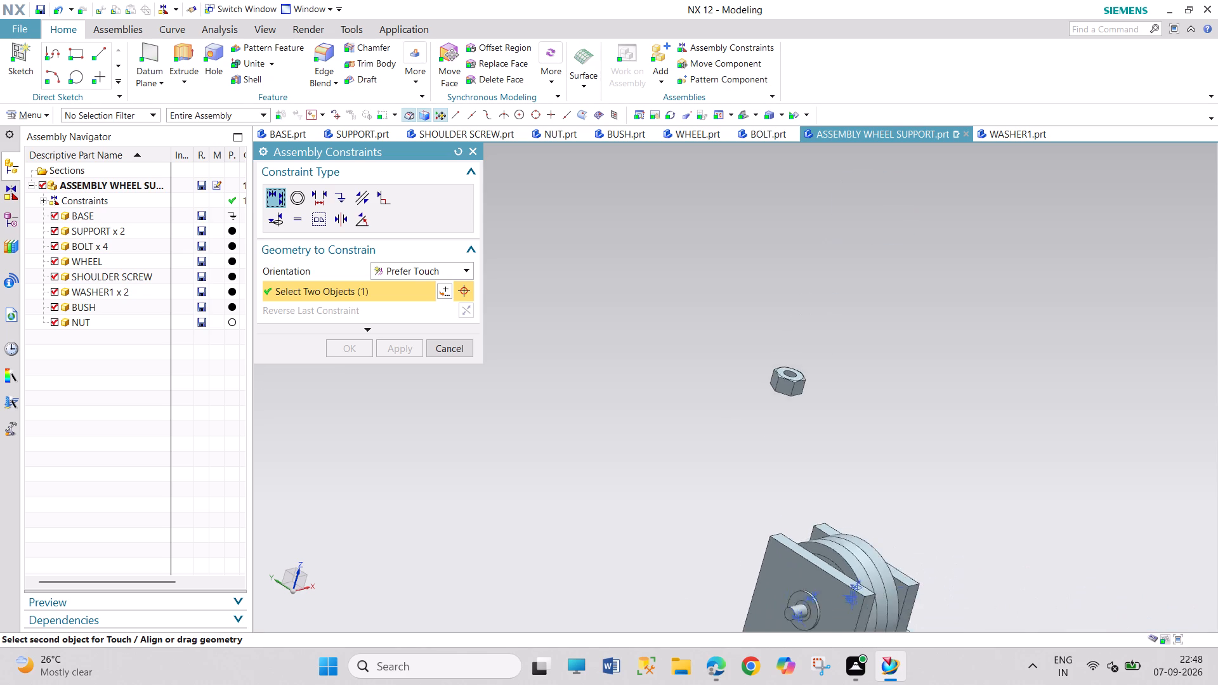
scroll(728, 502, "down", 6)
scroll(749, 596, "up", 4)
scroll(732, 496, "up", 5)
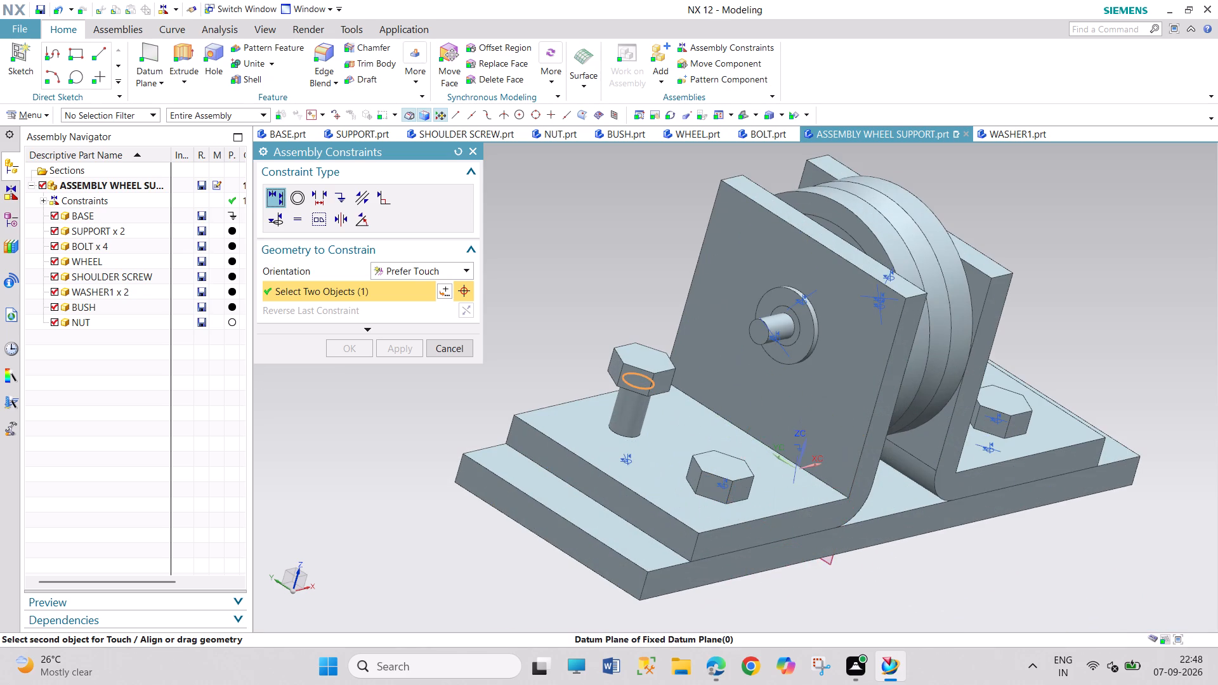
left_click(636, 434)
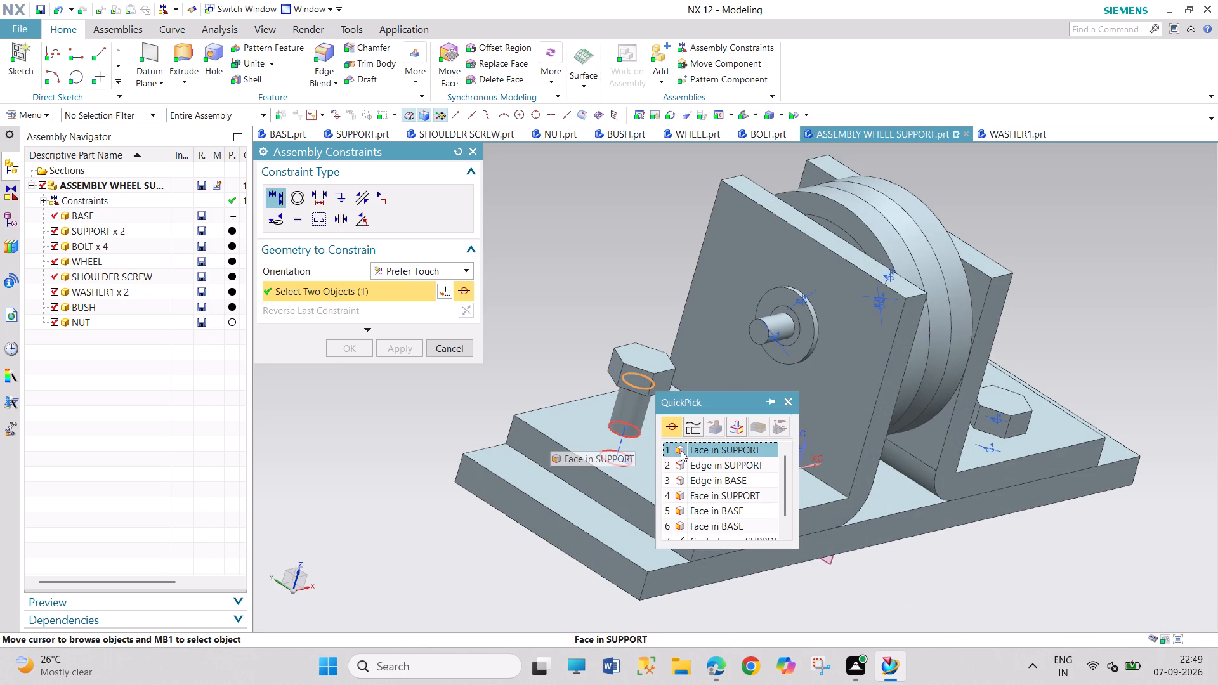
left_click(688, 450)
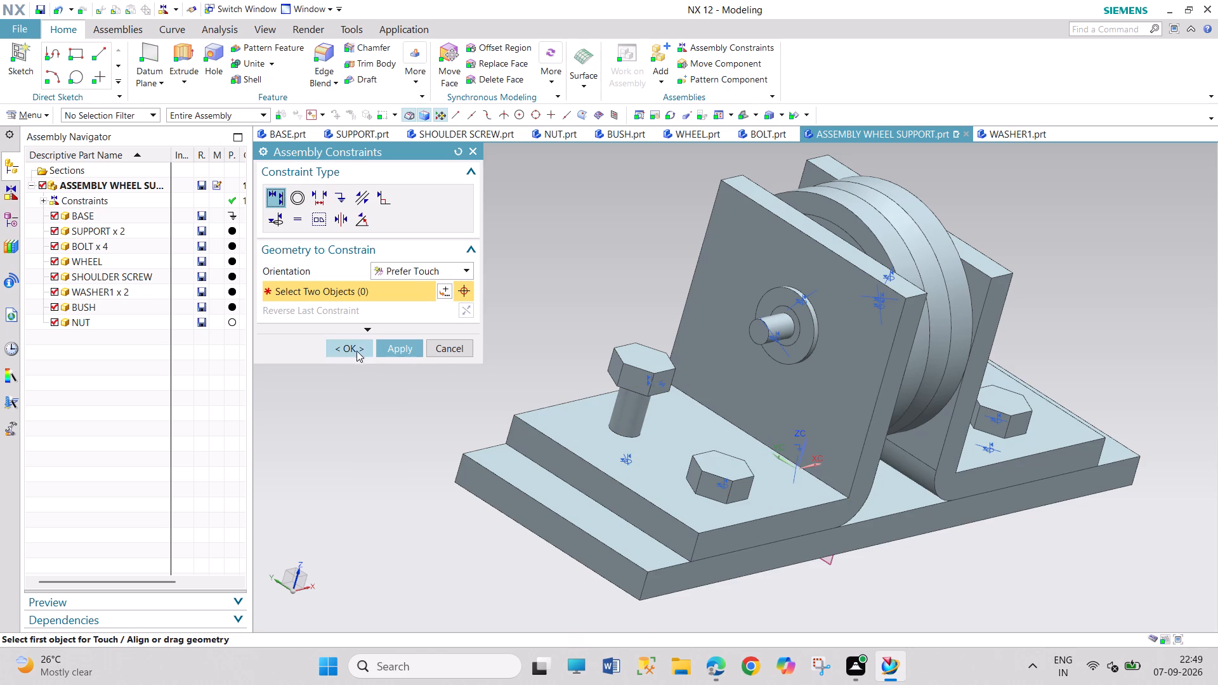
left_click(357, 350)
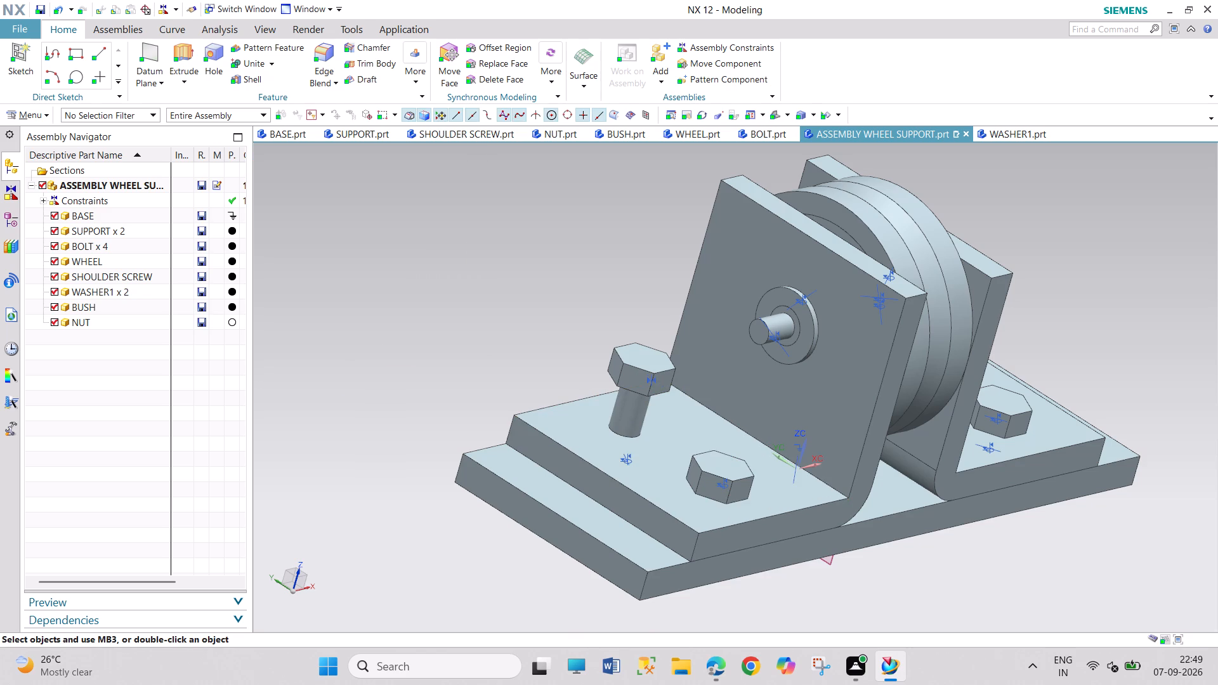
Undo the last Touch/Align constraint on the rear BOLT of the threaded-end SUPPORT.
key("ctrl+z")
Raise the rear BOLT clear of the threaded-end SUPPORT along the ZC axis to a Z value of 24, using Dynamic motion.
right_click(630, 384)
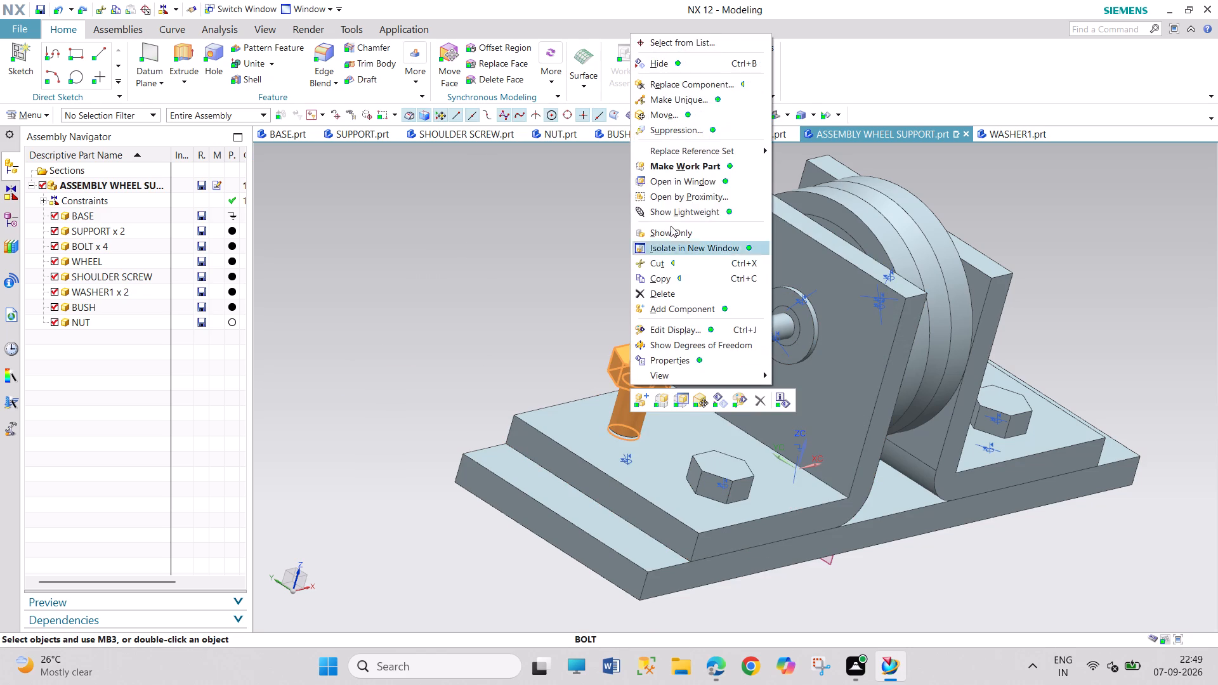
left_click(691, 115)
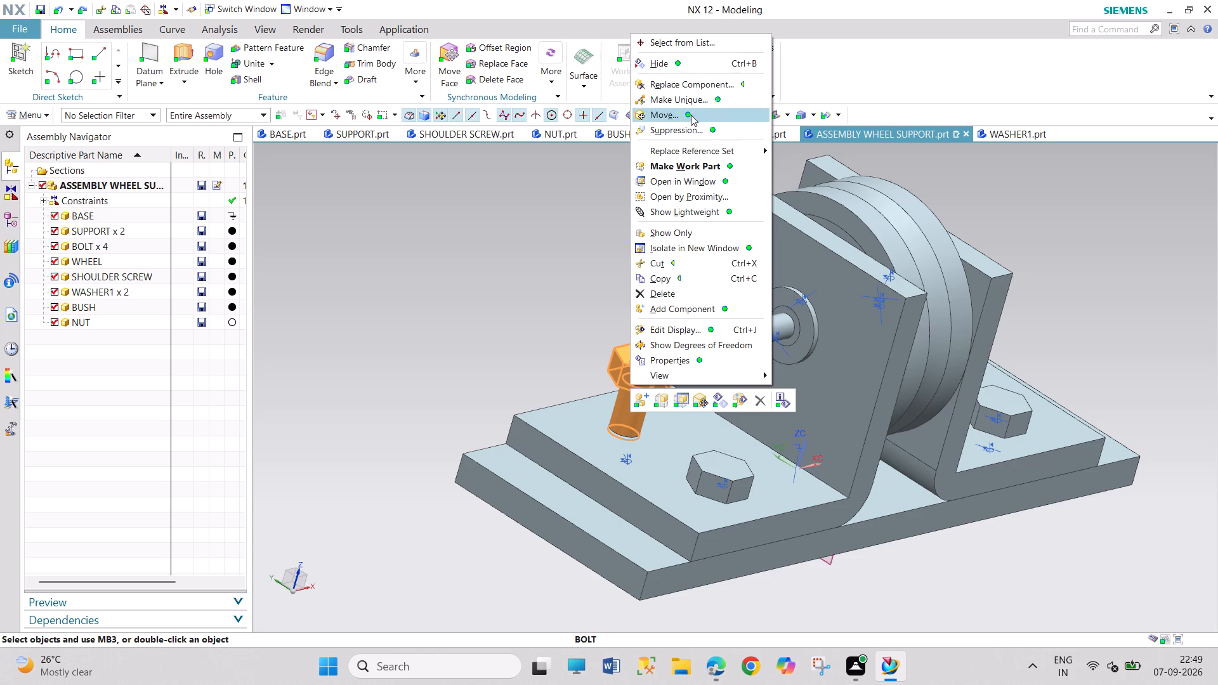
left_click_drag(646, 386, 648, 363)
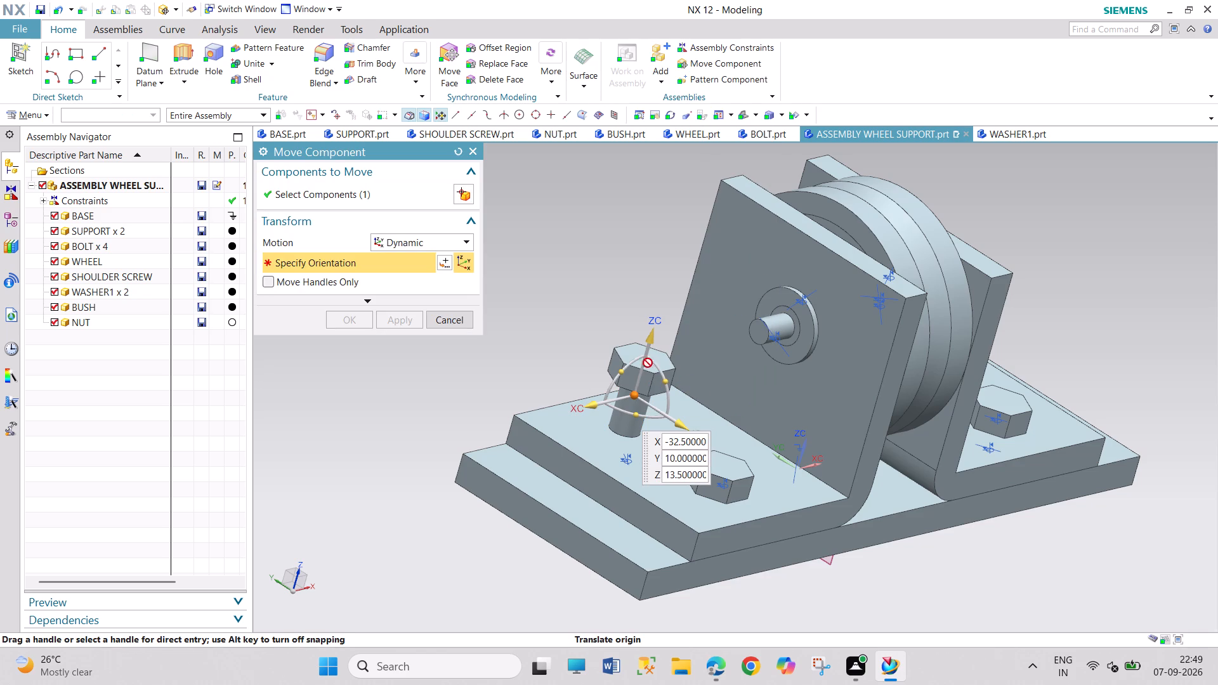
left_click_drag(648, 363, 646, 355)
left_click_drag(646, 342, 646, 277)
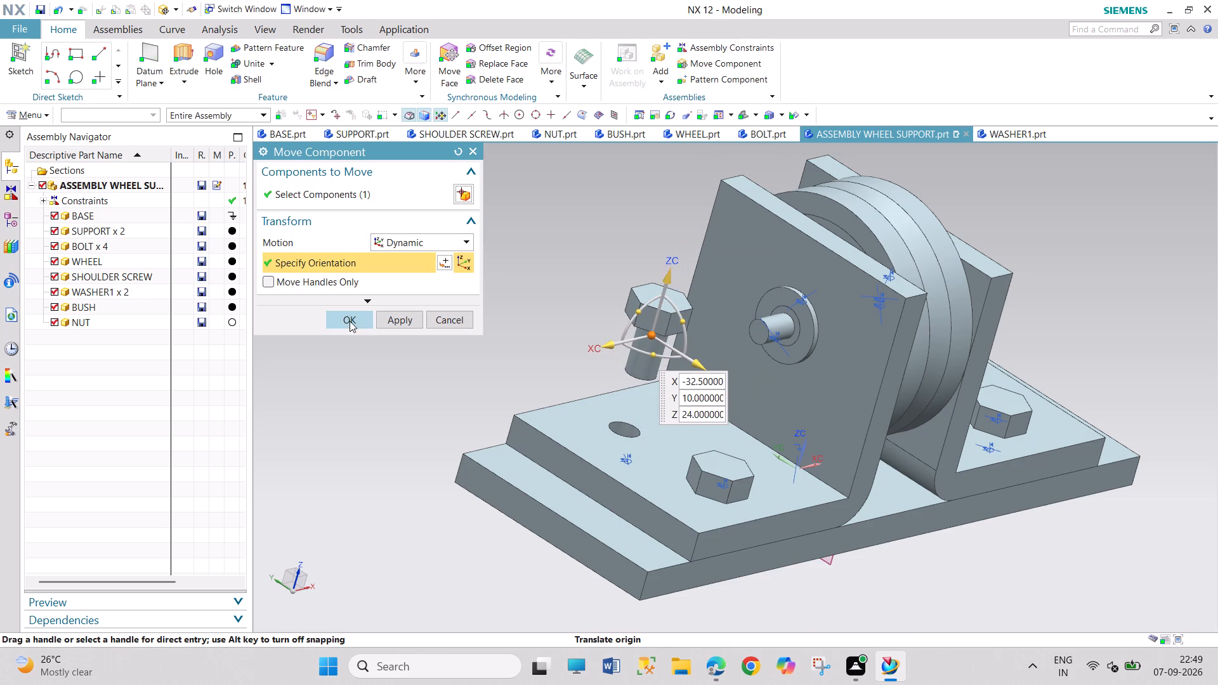
left_click(350, 321)
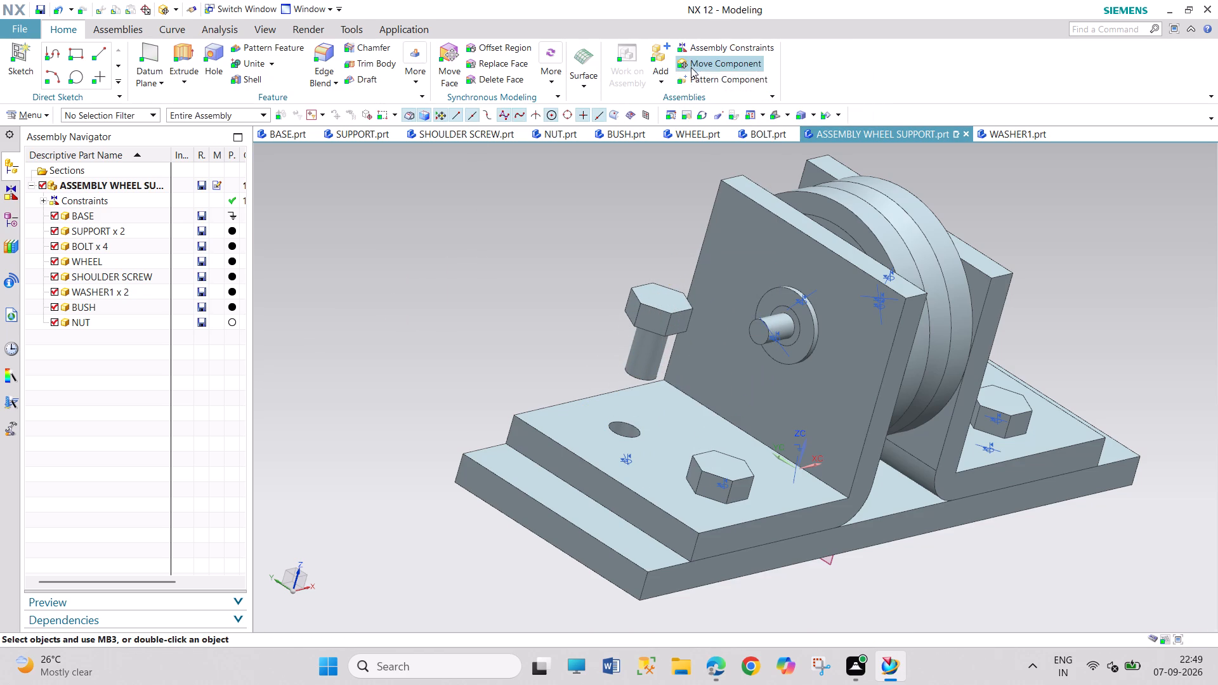
Touch/Align the threaded-end SUPPORT's rear bolt-hole edge to the edge beneath the raised BOLT's head, using Prefer Touch orientation.
left_click(696, 51)
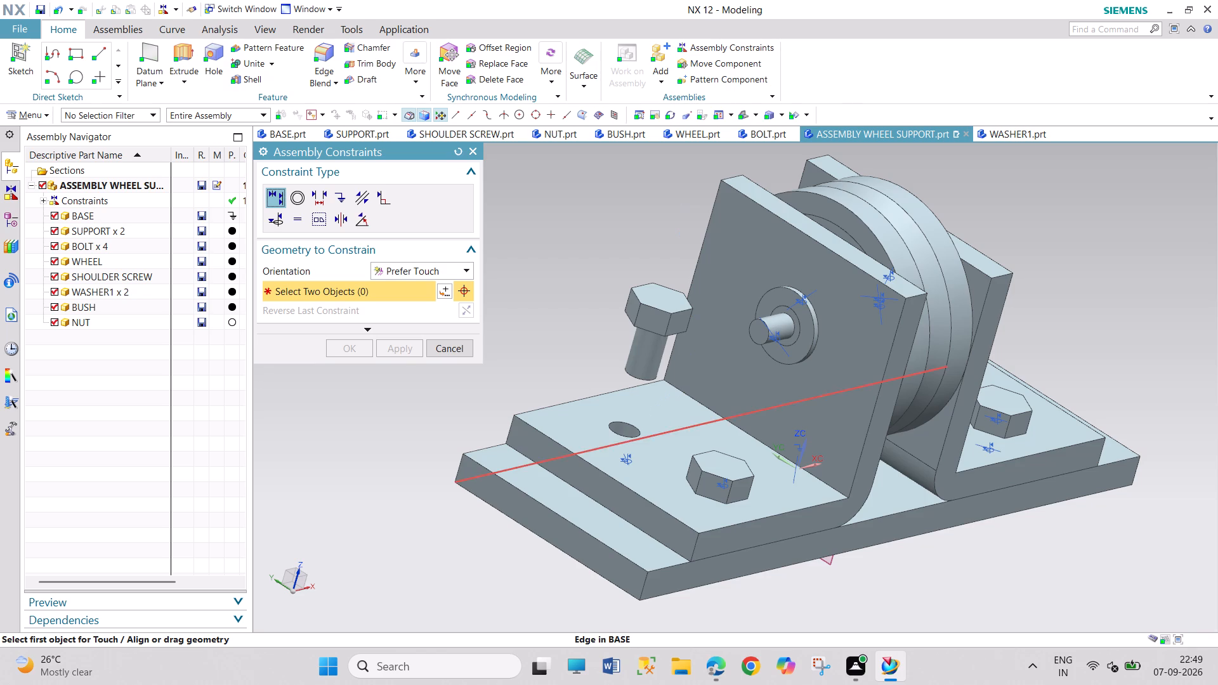
left_click(639, 433)
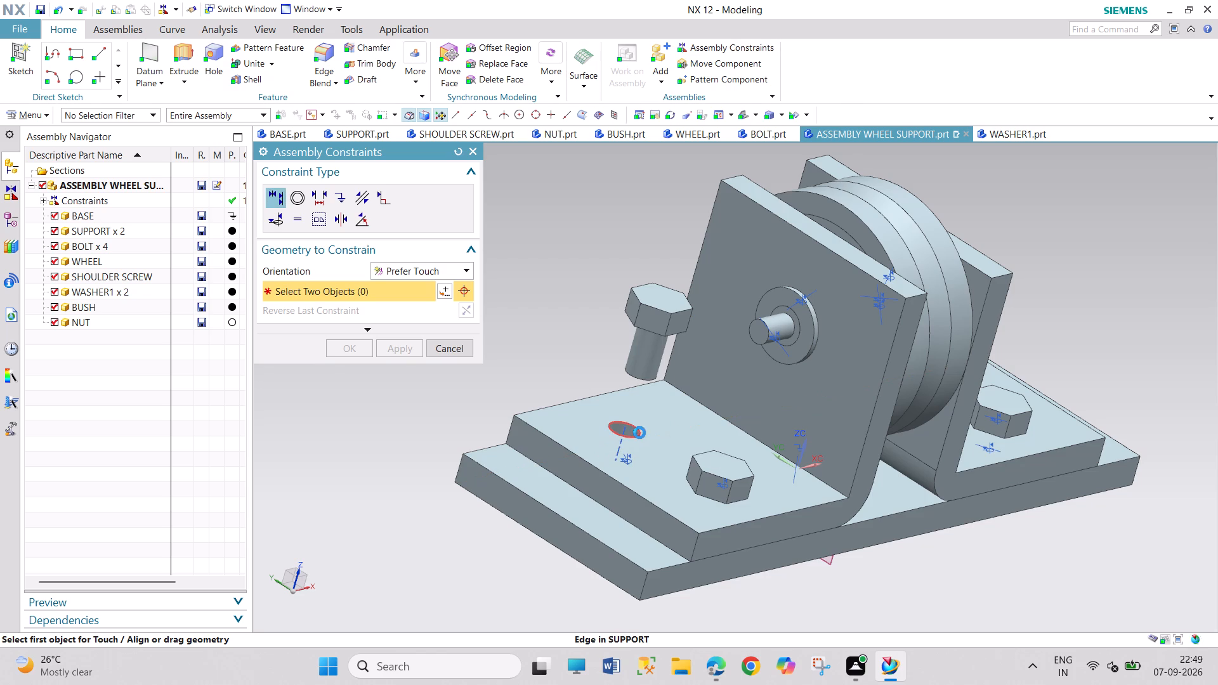
middle_click_drag(547, 392, 554, 349)
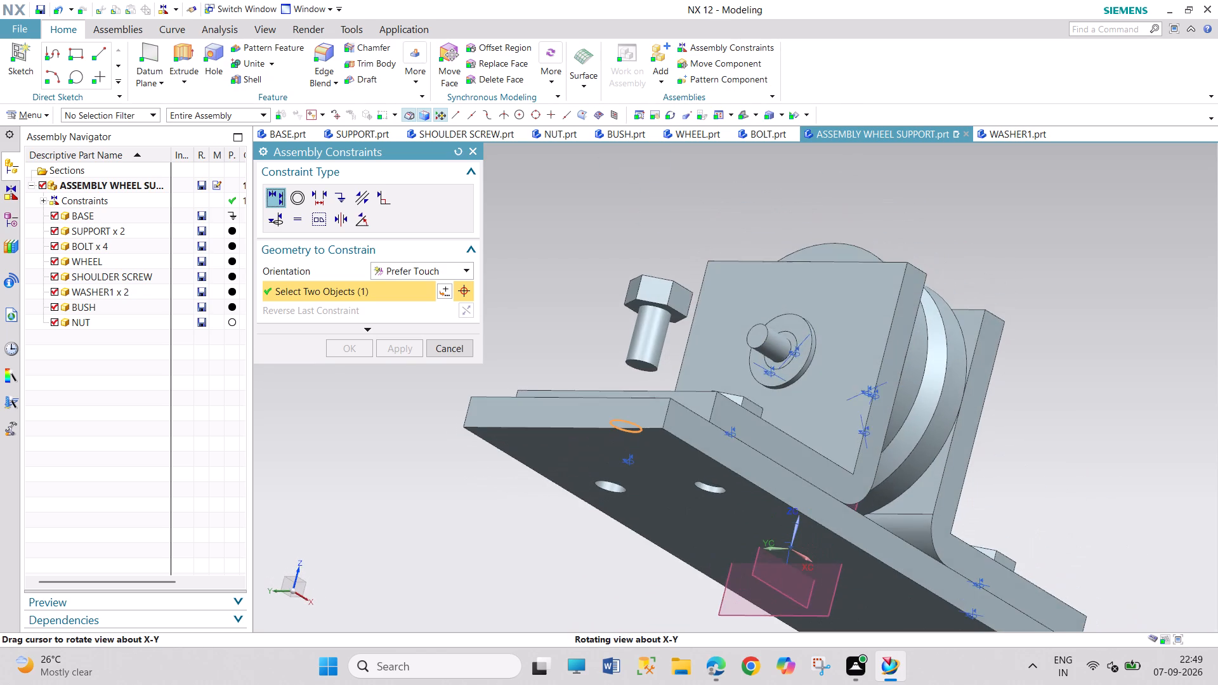
middle_click_drag(554, 349, 556, 349)
left_click(670, 315)
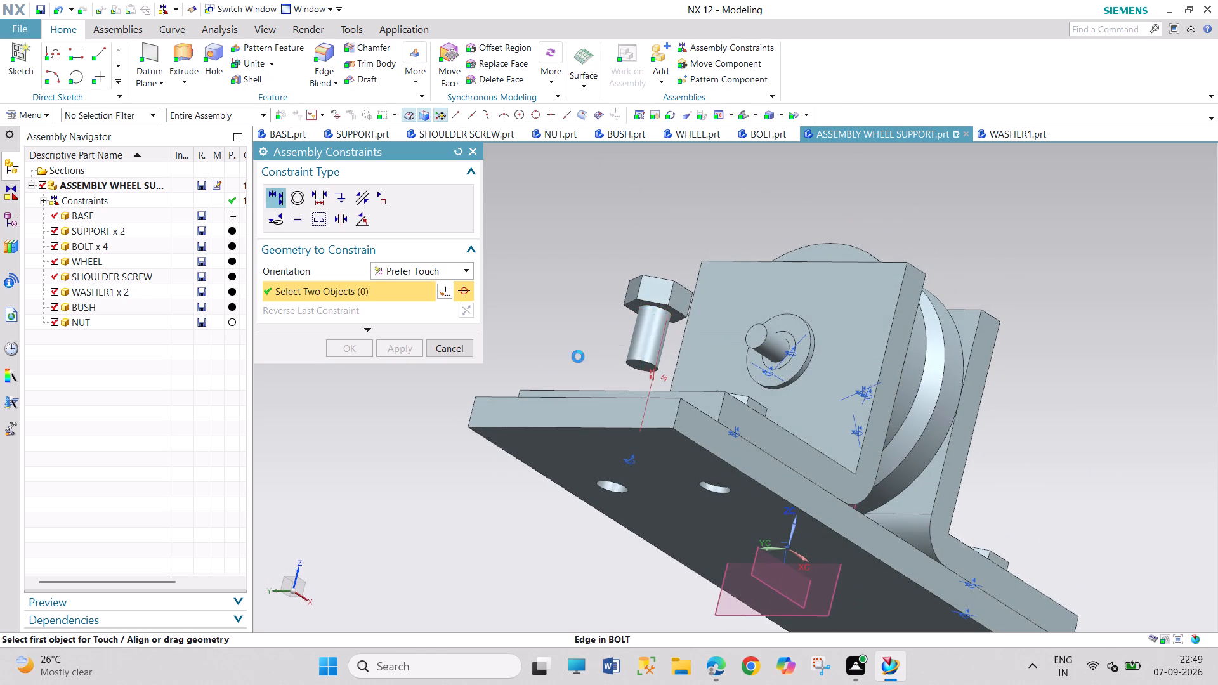
left_click(354, 345)
Raise the rear BOLT out of the screw-head-side SUPPORT along the ZC axis to a Z value of 33, using Dynamic motion.
middle_click_drag(480, 389, 454, 396)
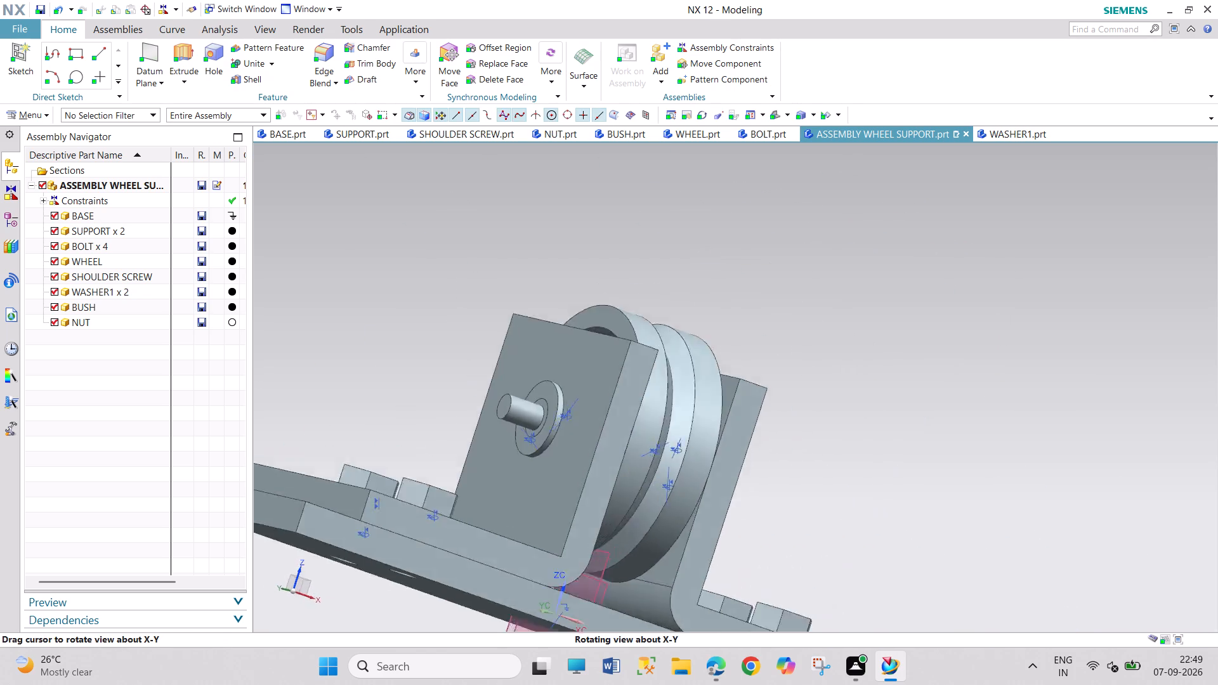
middle_click_drag(454, 396, 464, 393)
scroll(480, 447, "up", 4)
scroll(486, 450, "down", 6)
middle_click_drag(791, 457, 747, 461)
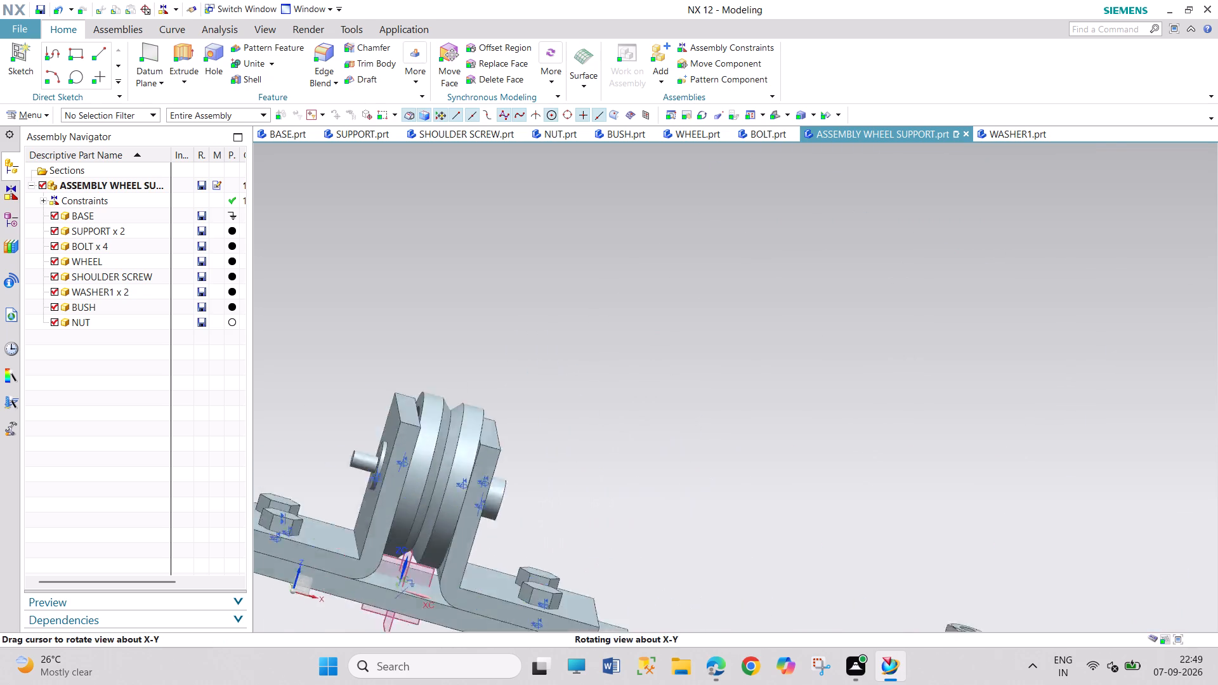
middle_click_drag(747, 461, 719, 452)
scroll(615, 545, "up", 3)
scroll(581, 582, "down", 9)
scroll(531, 627, "up", 2)
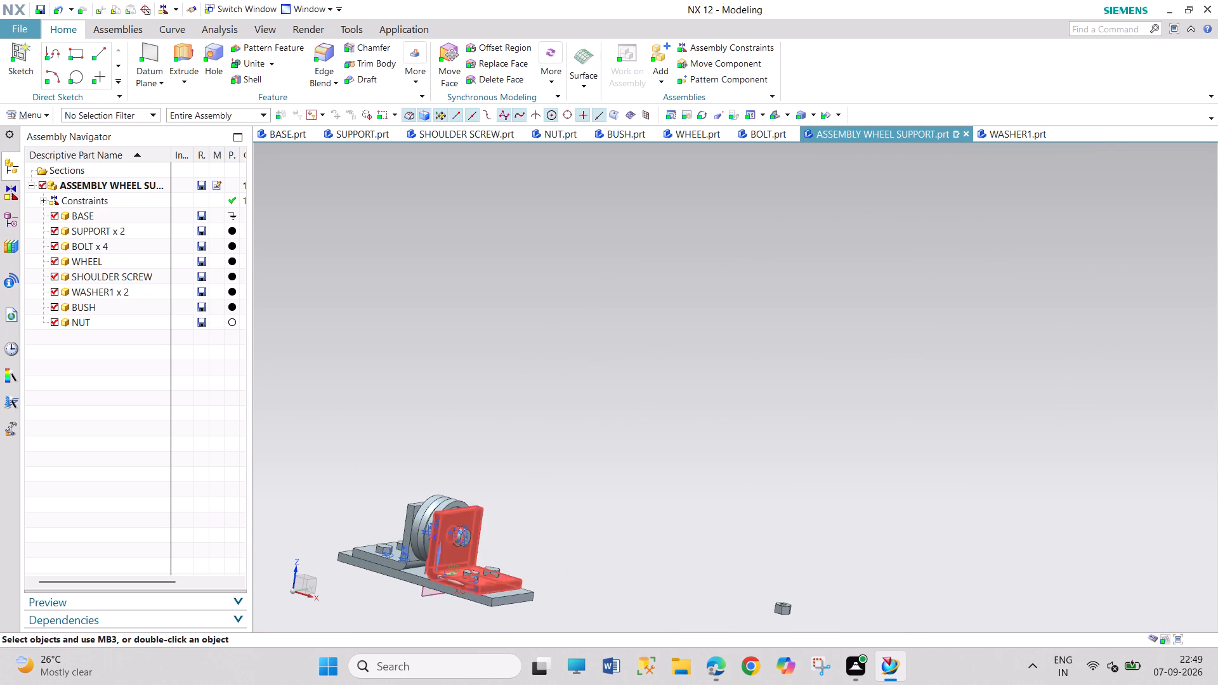
right_click(491, 572)
left_click(563, 304)
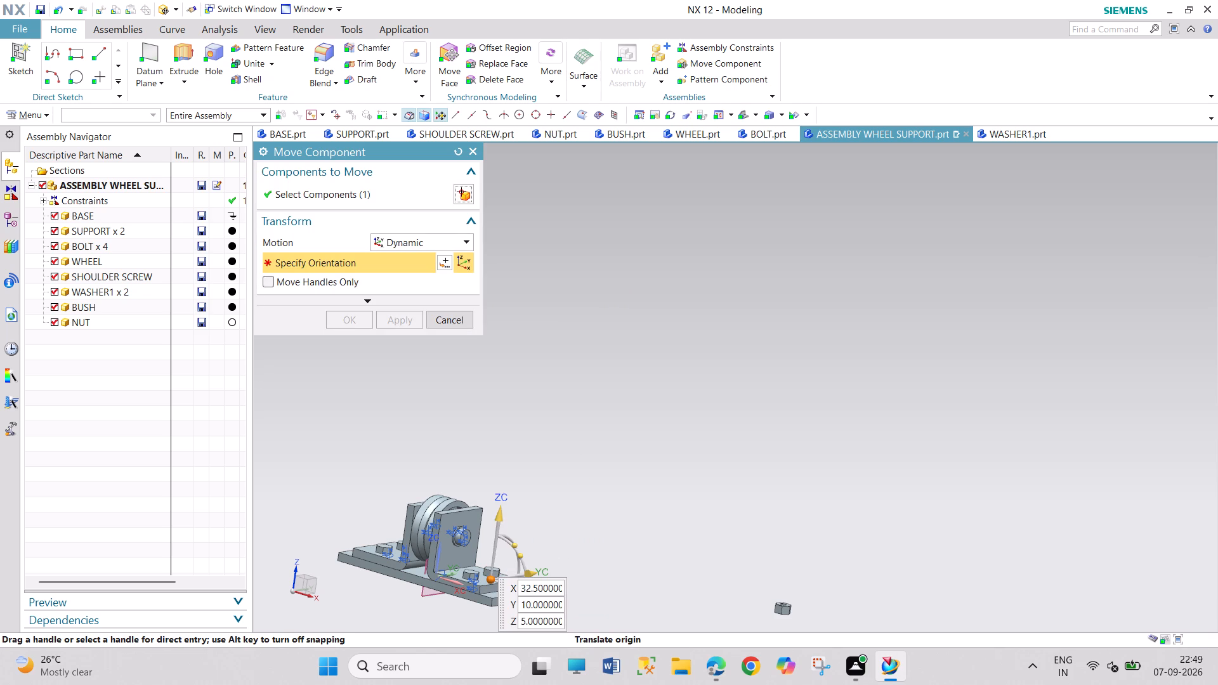
left_click_drag(497, 520, 506, 475)
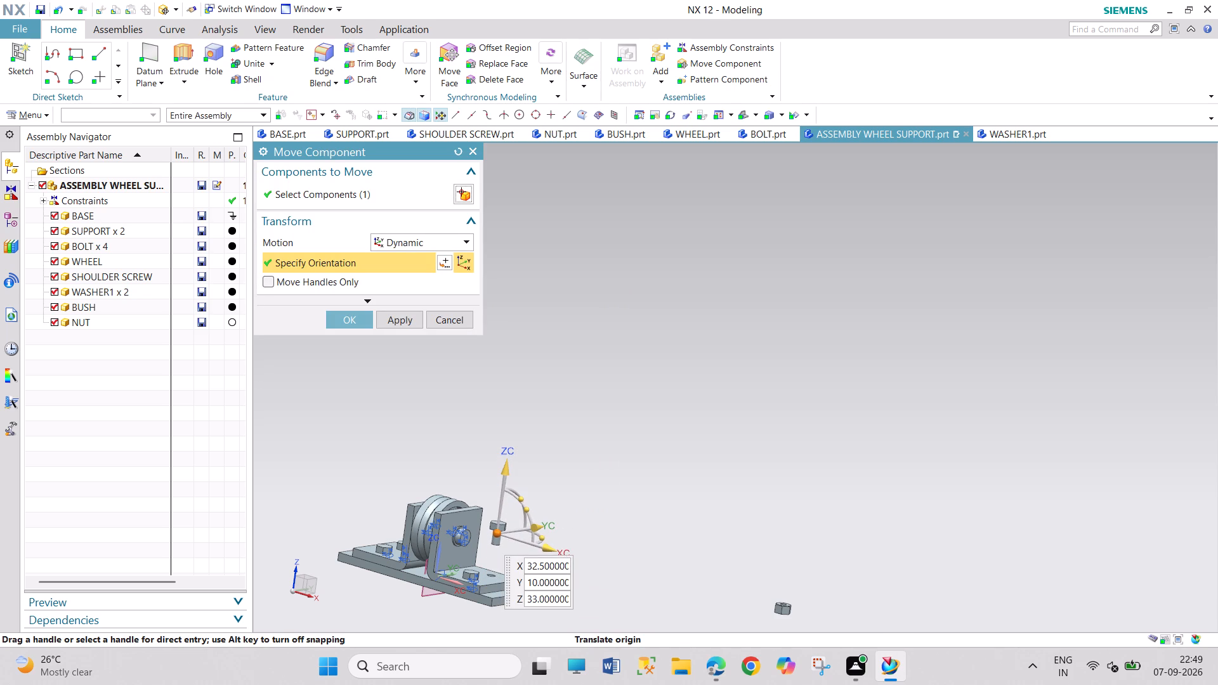
left_click(350, 322)
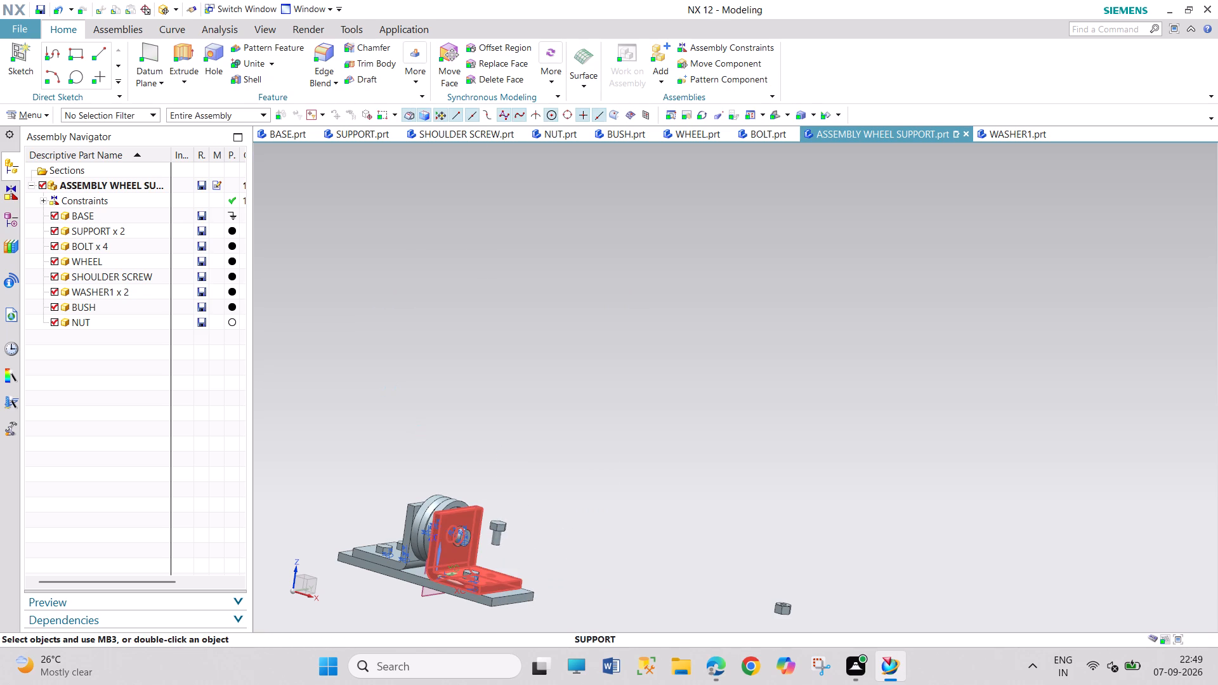
Move the NUT close to the wheel assembly, to about X -137.3, Y 145.6, Z 13.9, using Dynamic motion.
right_click(786, 609)
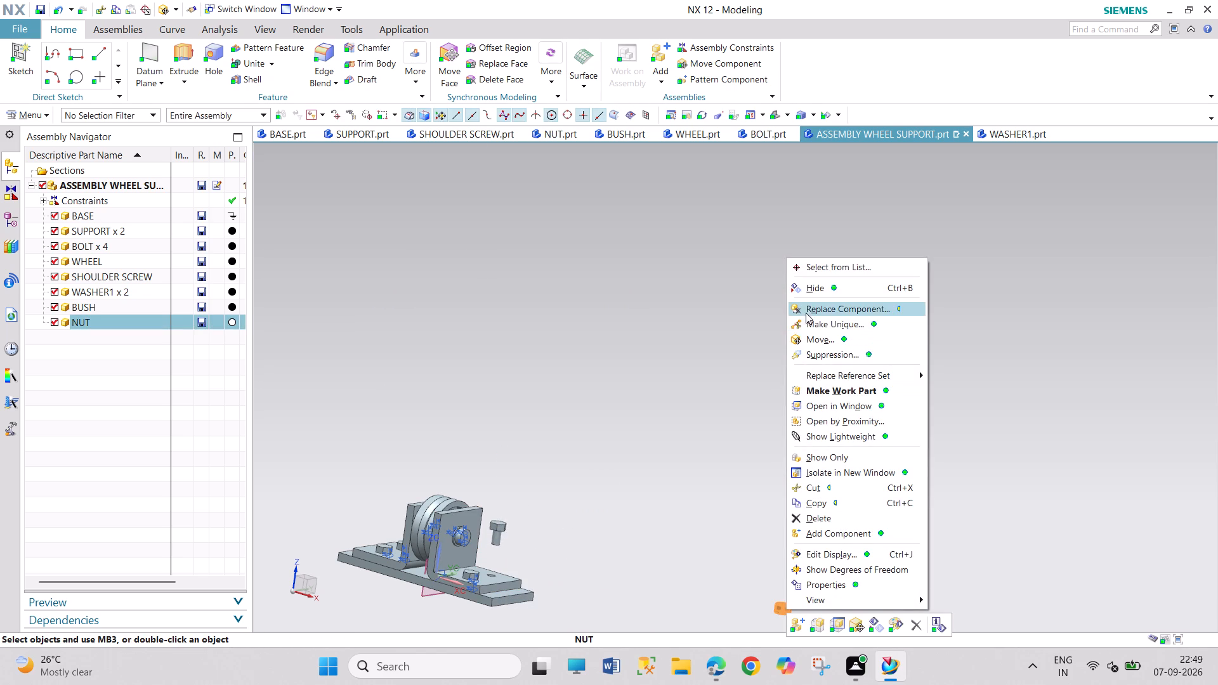
left_click(819, 336)
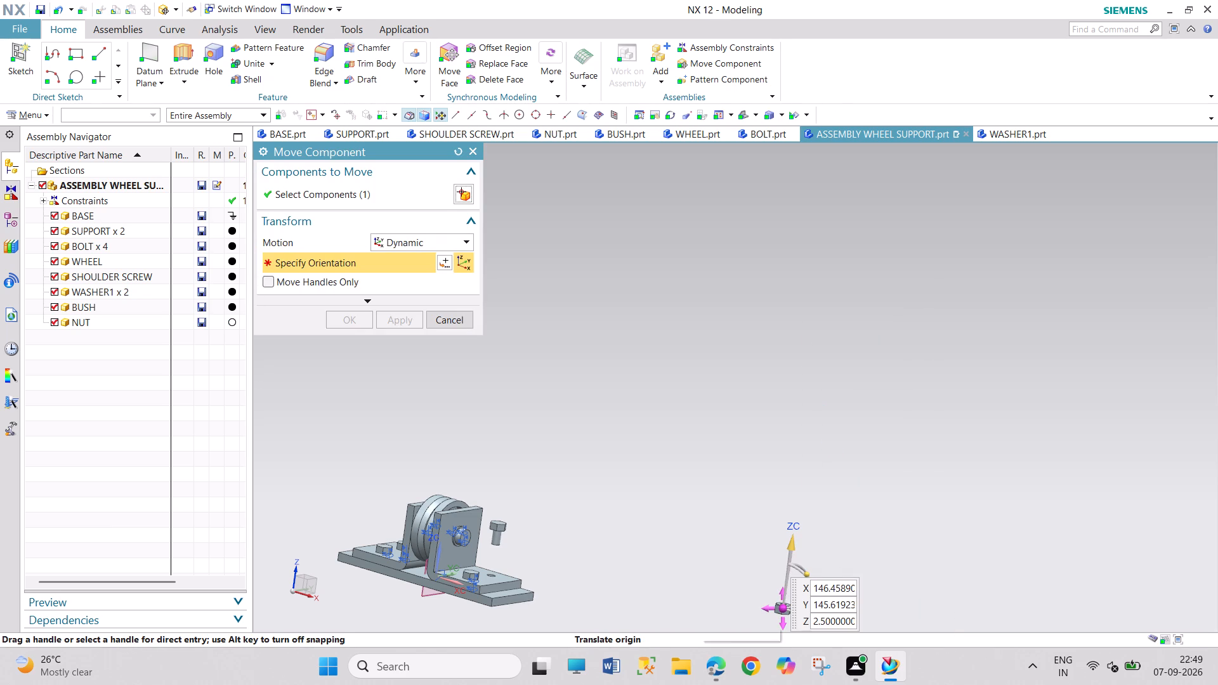
left_click_drag(780, 610, 407, 476)
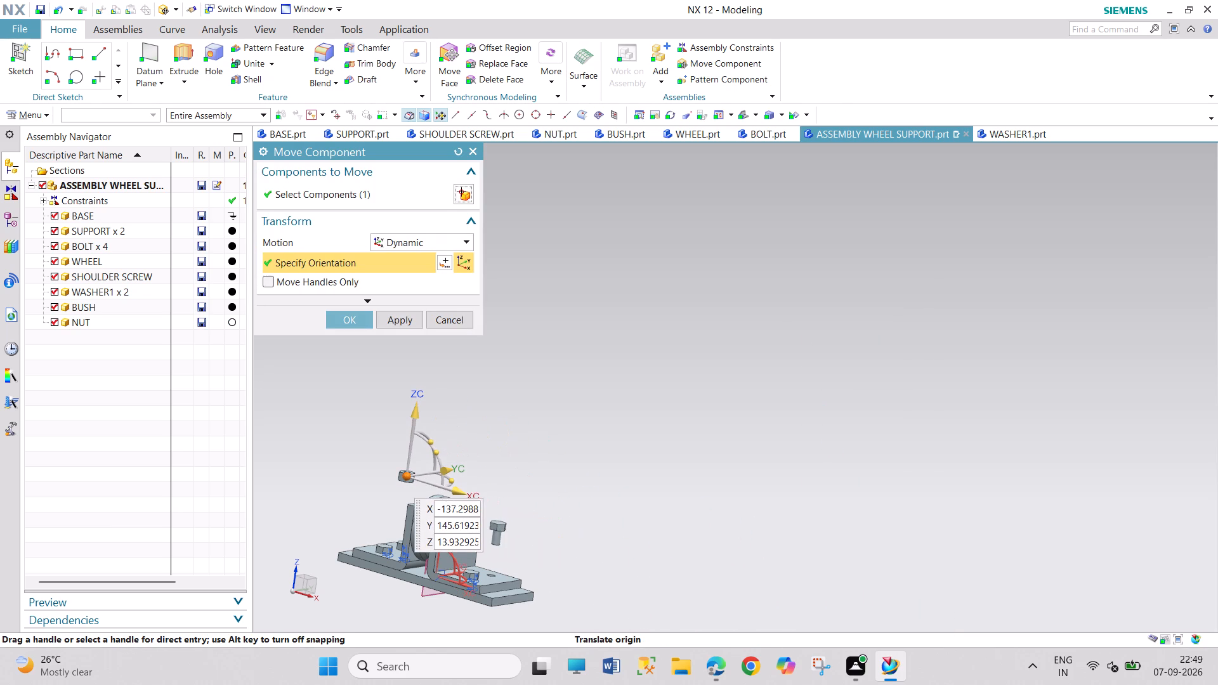
left_click(350, 314)
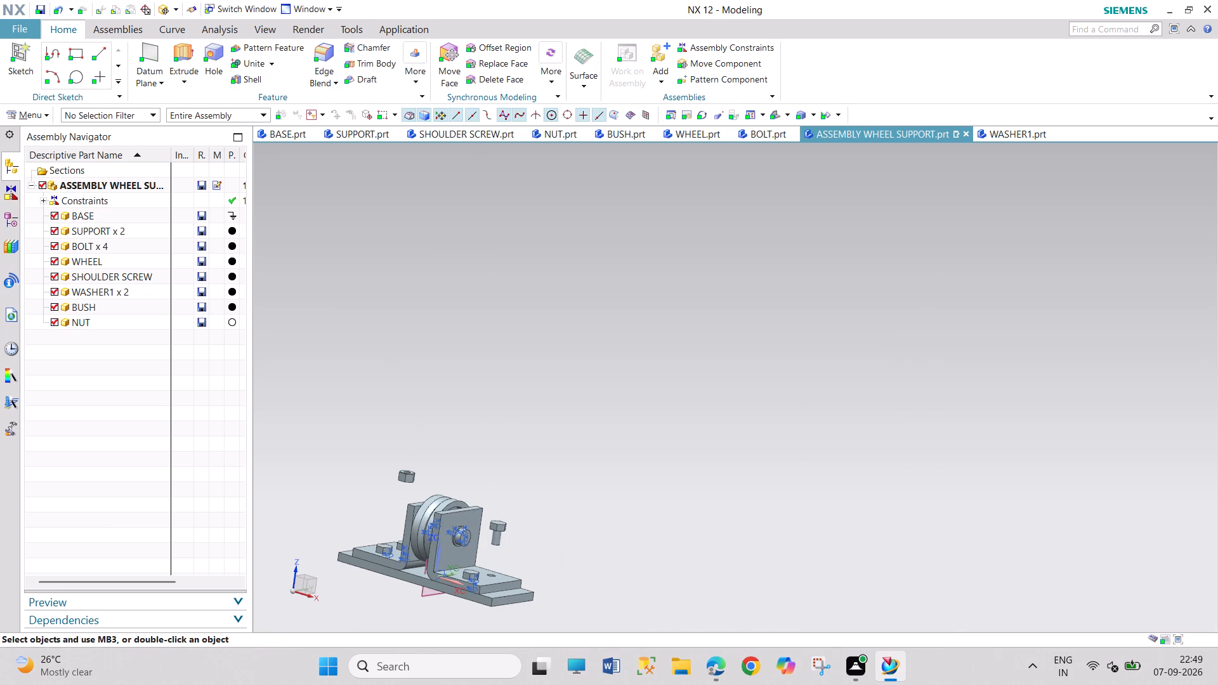
Align/Lock the screw-head-side SUPPORT's rear bolt-hole edge to the shank edge beneath the raised BOLT's head.
scroll(469, 574, "down", 1)
scroll(466, 599, "up", 4)
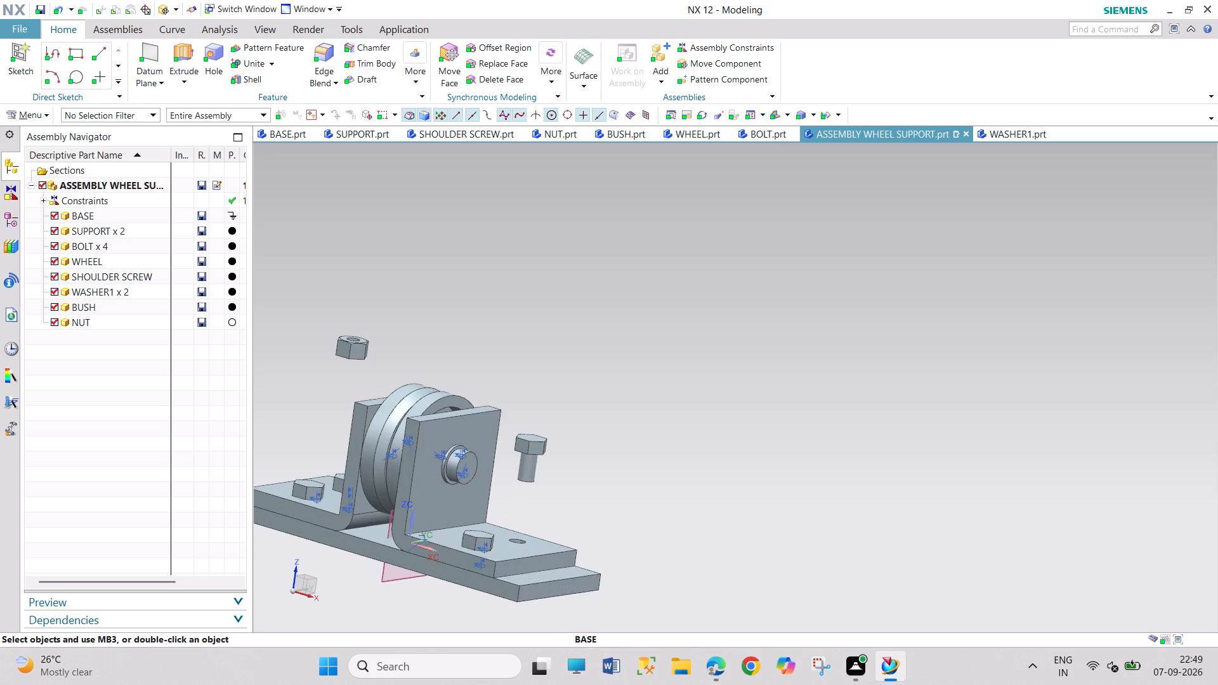
scroll(303, 551, "up", 1)
scroll(313, 532, "down", 3)
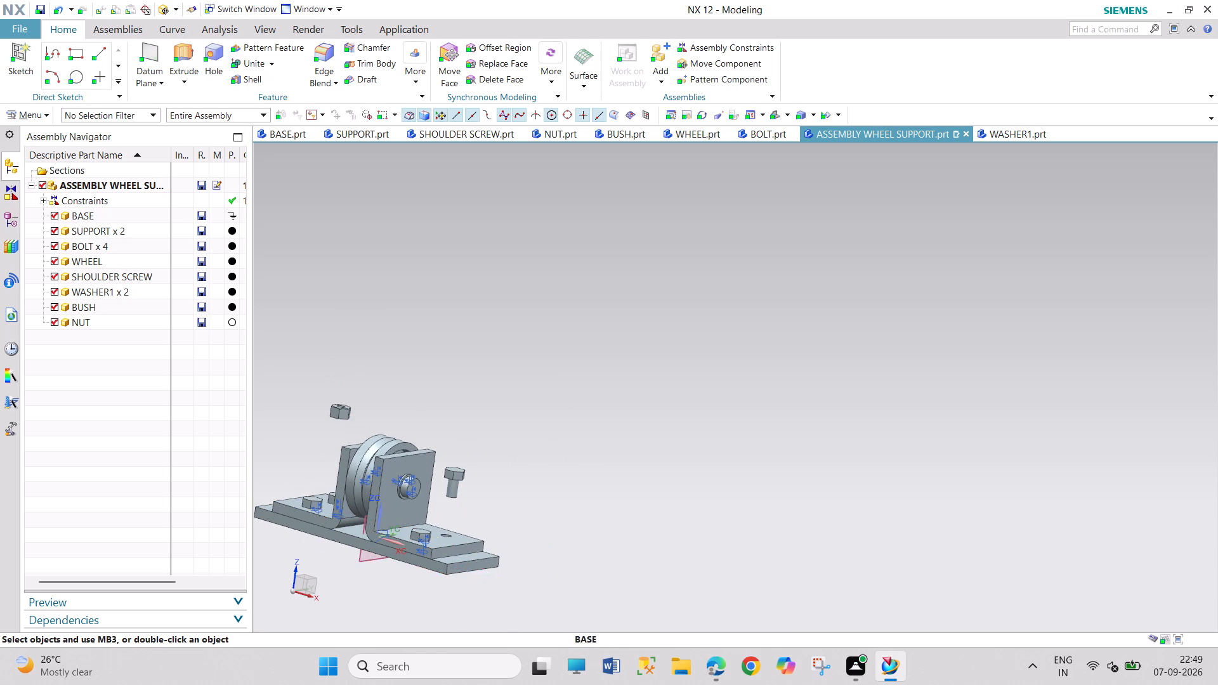
scroll(273, 489, "up", 4)
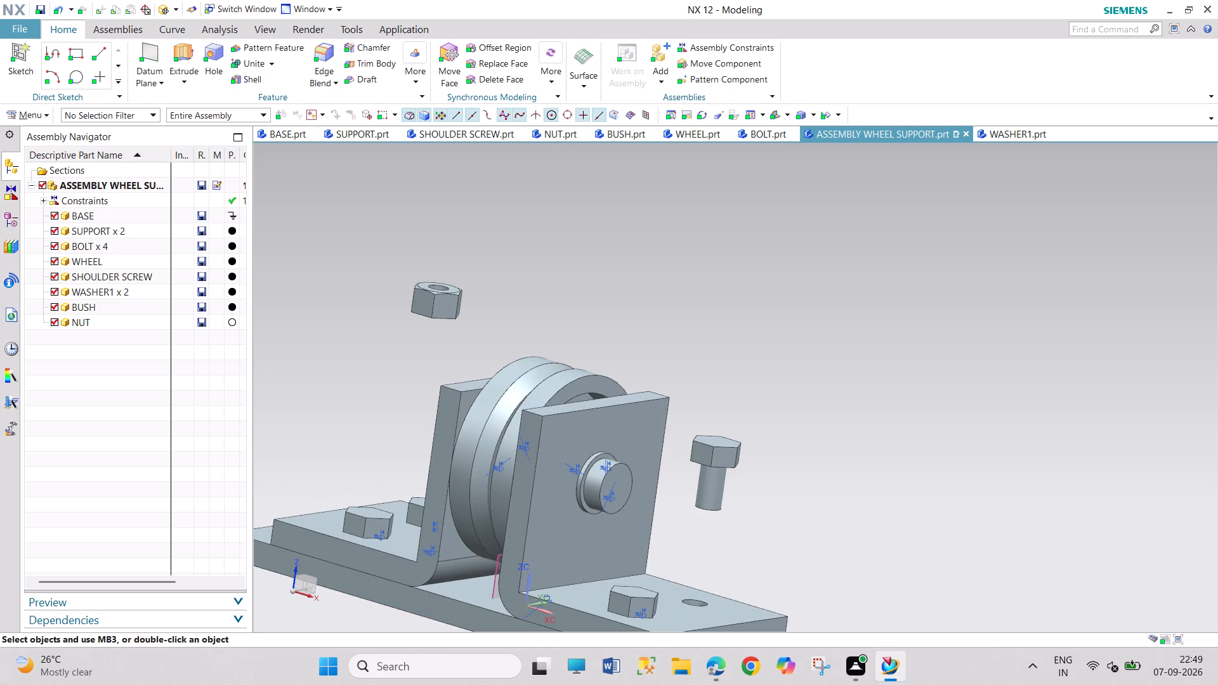
left_click(691, 44)
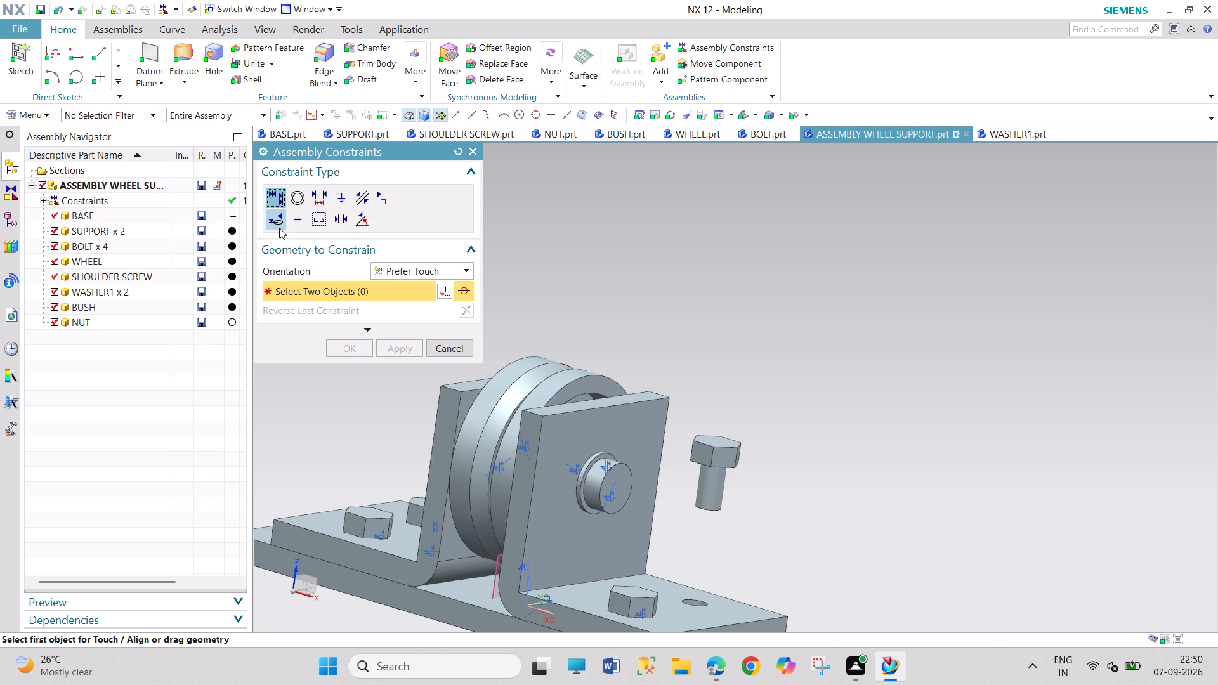
left_click(279, 227)
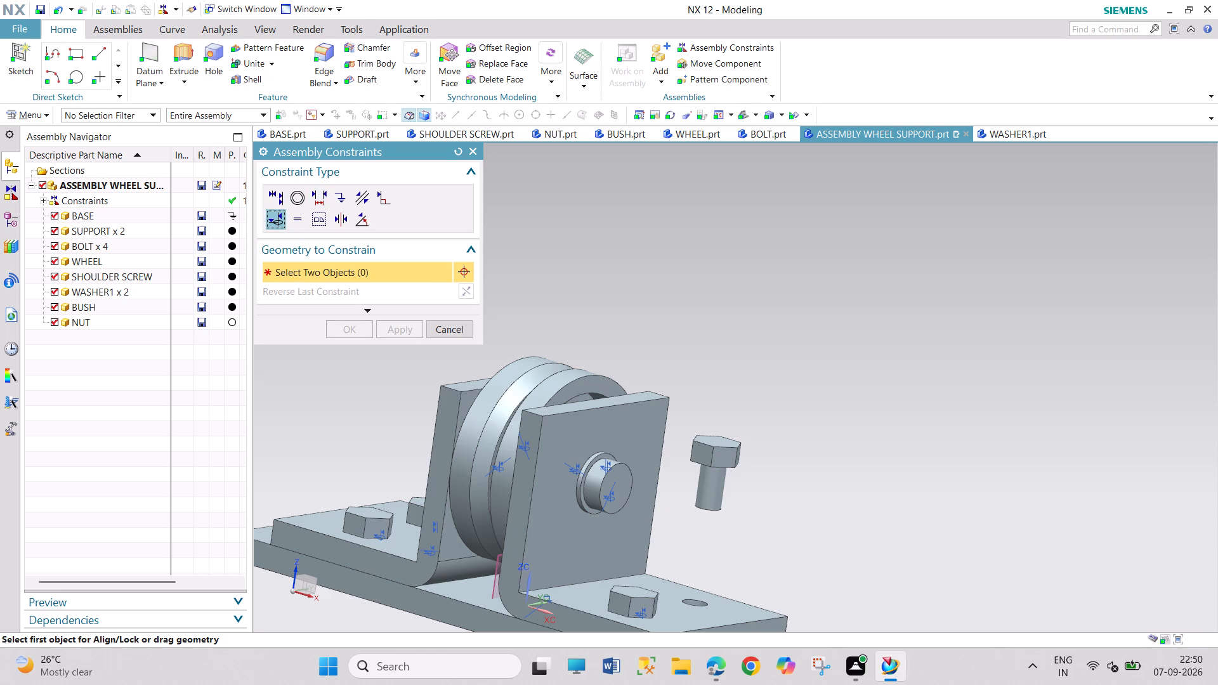
left_click(709, 606)
middle_click_drag(758, 523, 754, 520)
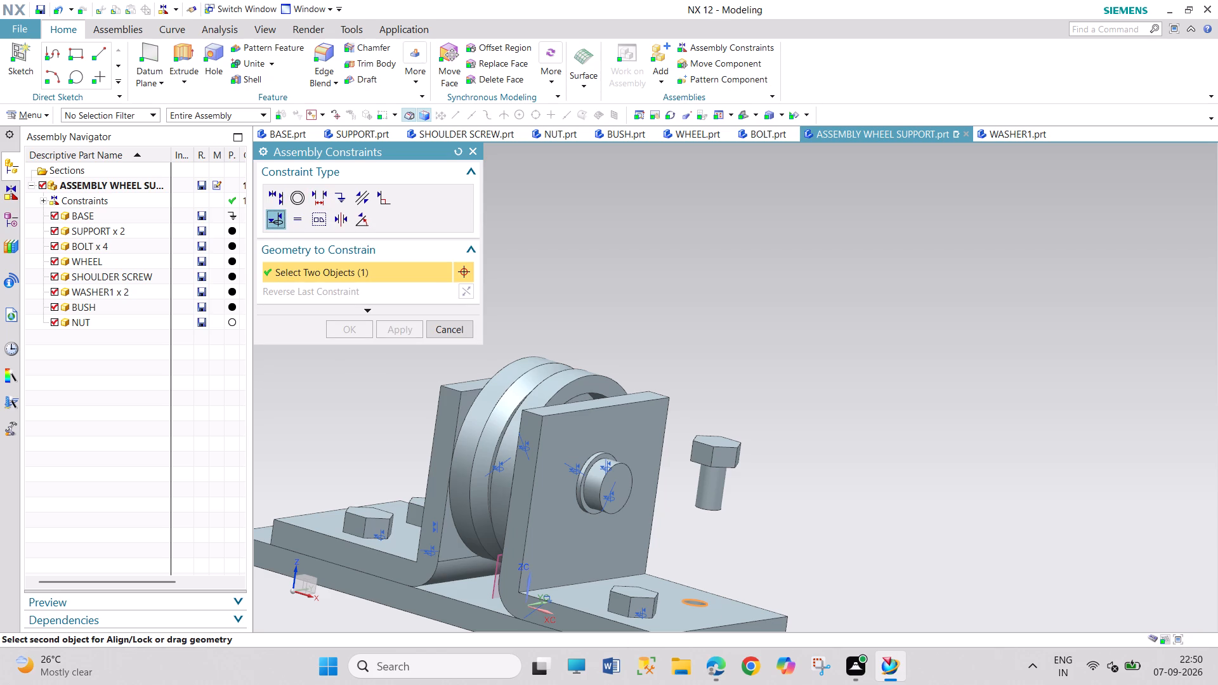
middle_click_drag(754, 520, 747, 495)
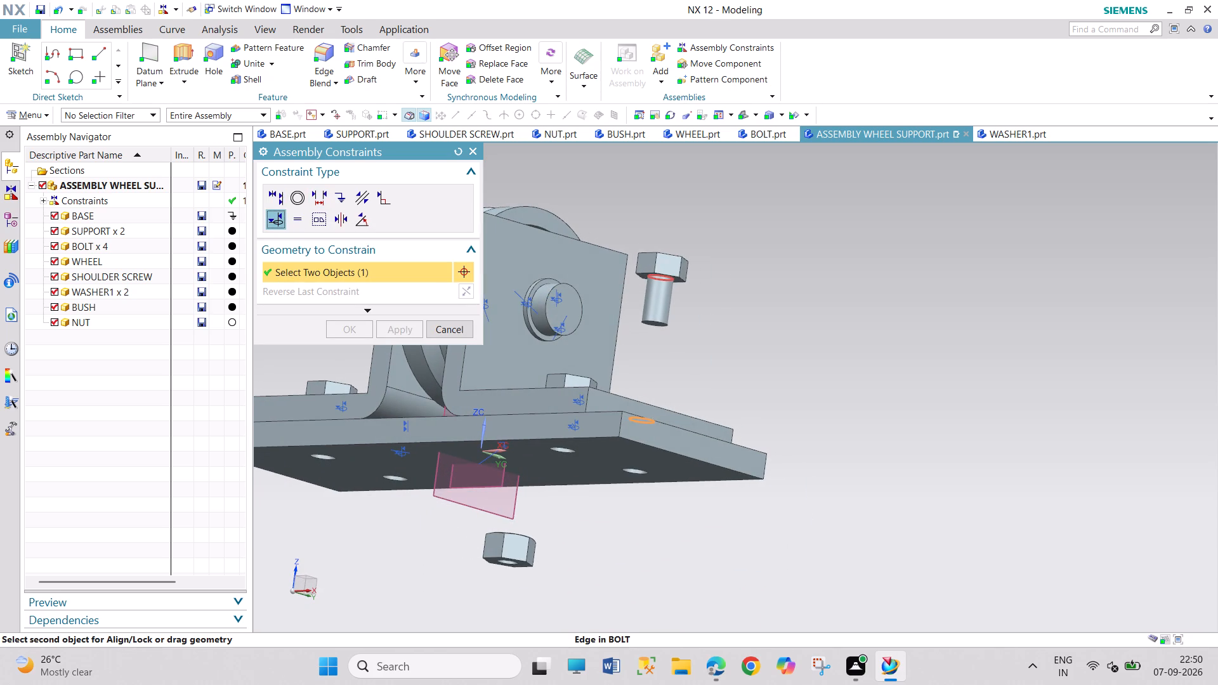
left_click(674, 280)
left_click(353, 330)
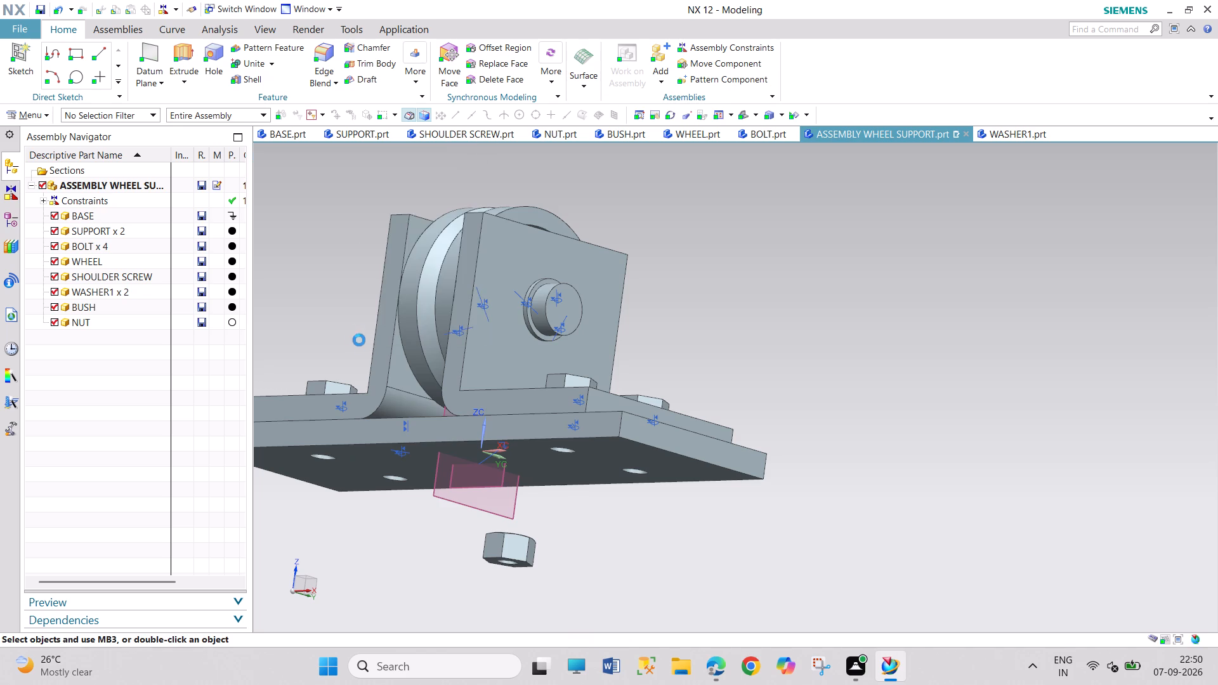
middle_click_drag(669, 407, 697, 427)
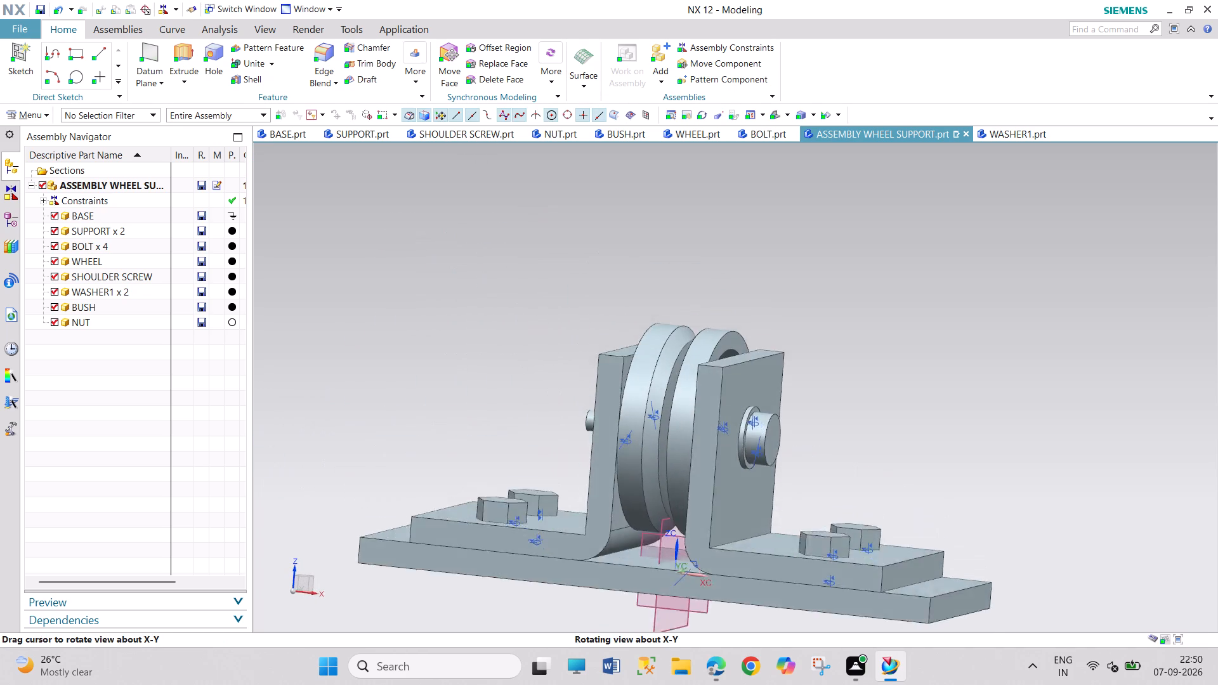
Show the degrees of freedom of the front and rear BOLTs on the threaded-end SUPPORT.
middle_click_drag(697, 427, 696, 434)
right_click(502, 565)
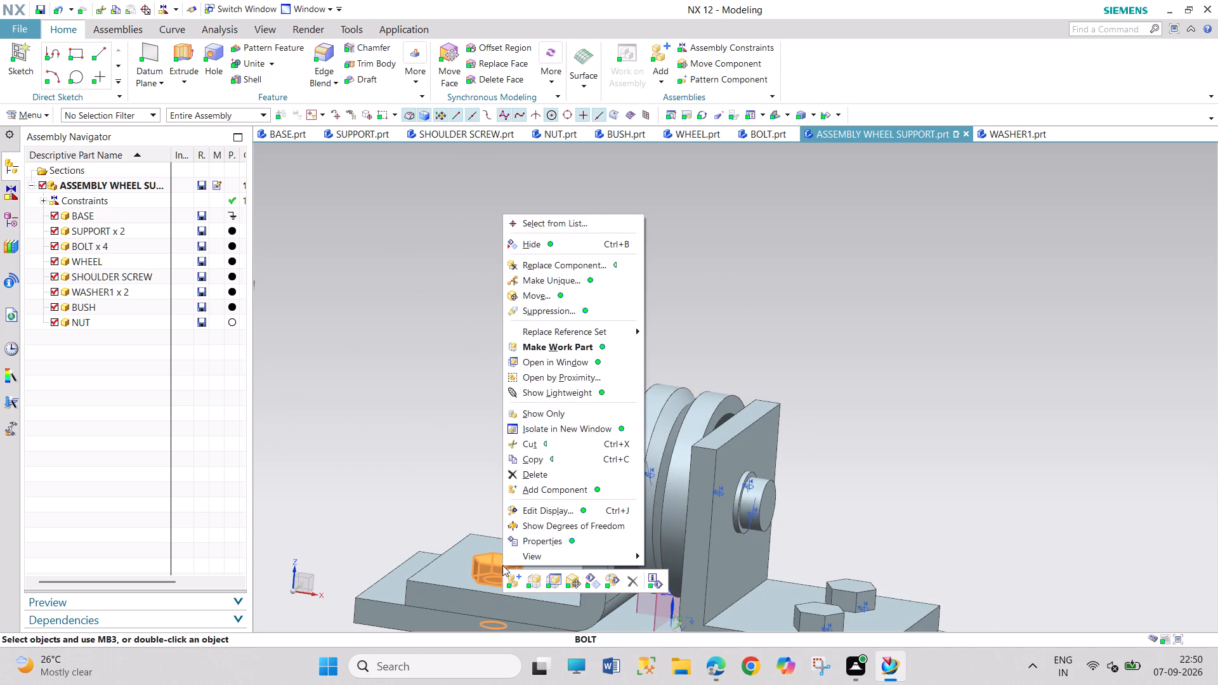
left_click(525, 519)
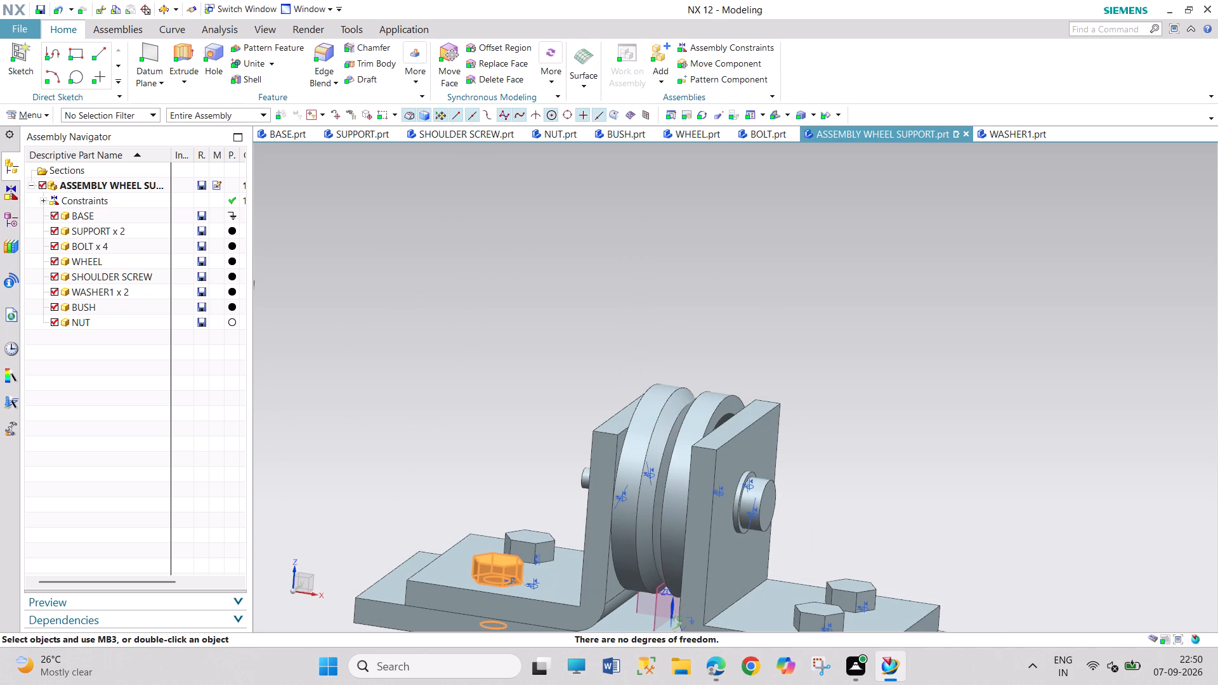
left_click(454, 503)
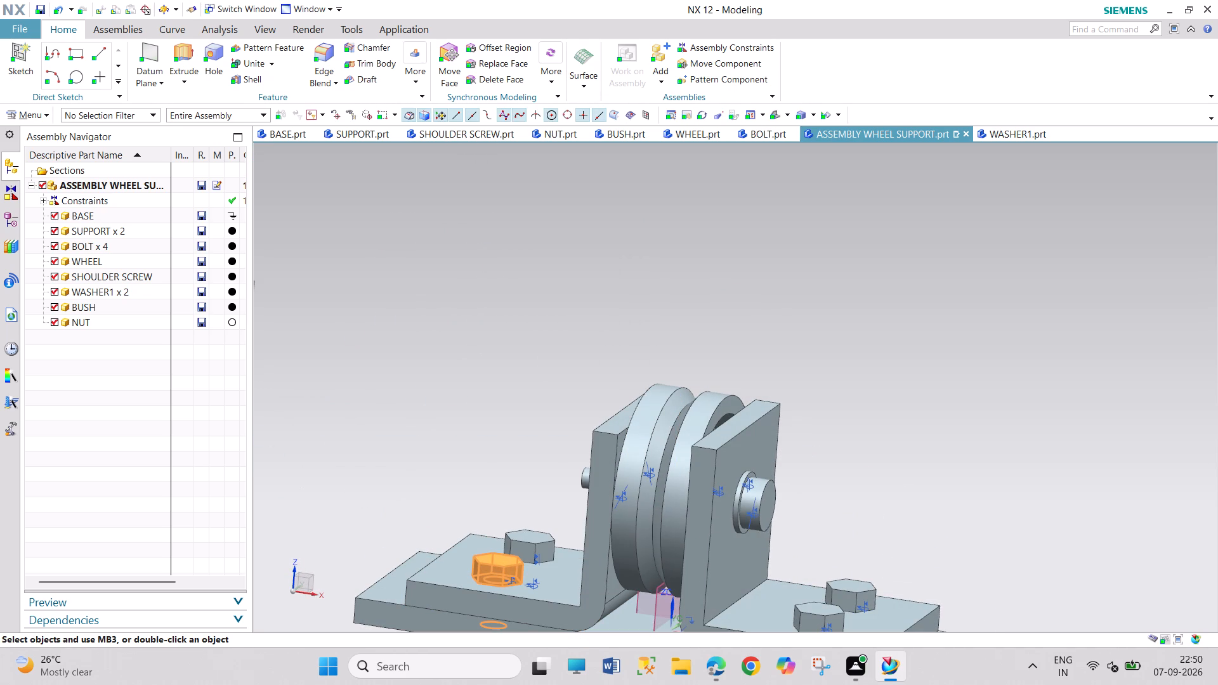
right_click(534, 533)
left_click(556, 496)
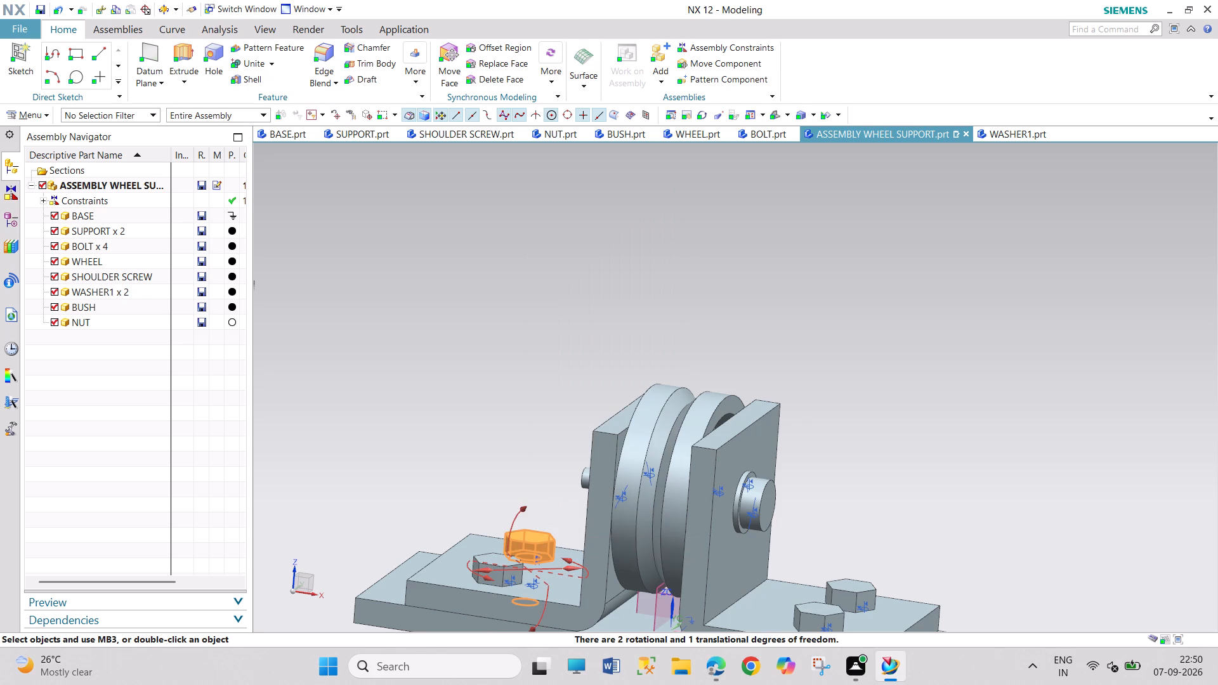
left_click(353, 452)
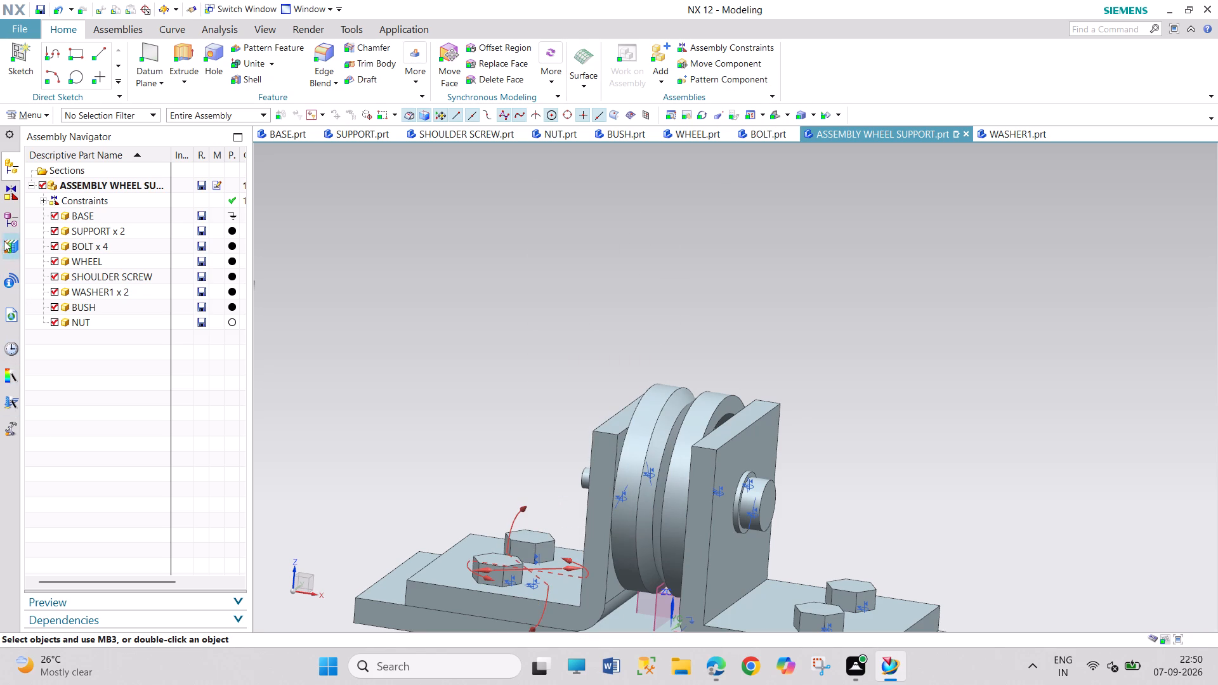
Delete the Align (SUPPORT, BOLT) constraint that holds the threaded-end SUPPORT's rear BOLT.
left_click(16, 218)
left_click(15, 193)
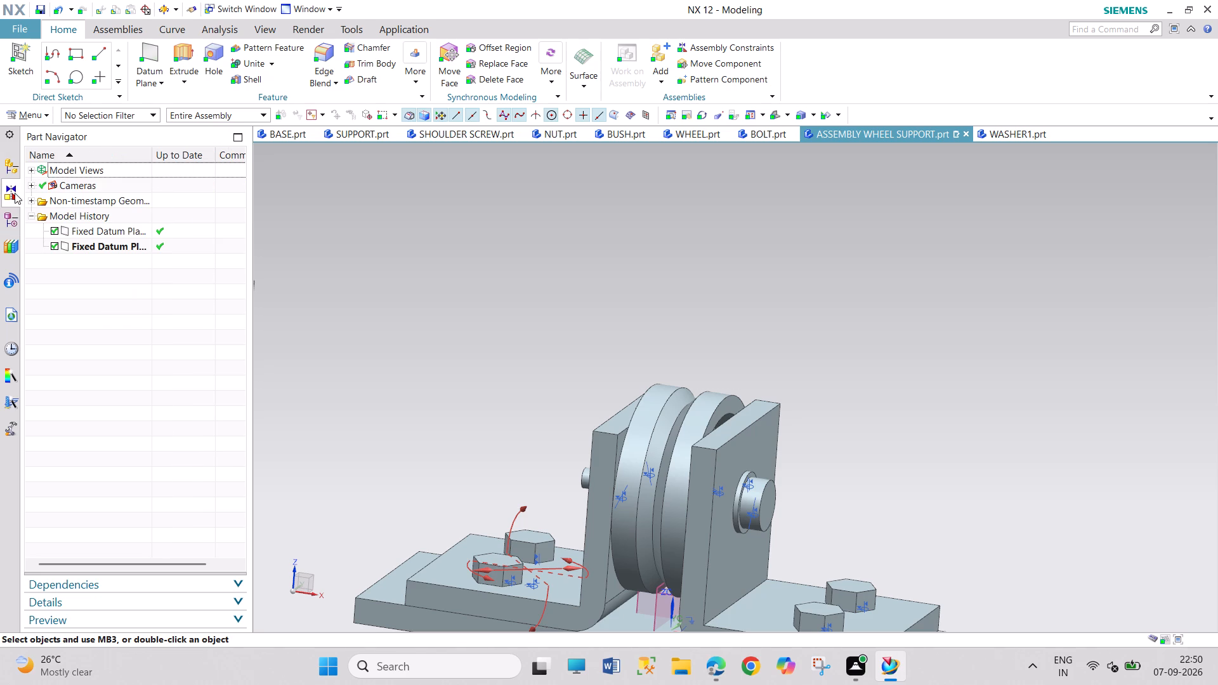
right_click(115, 334)
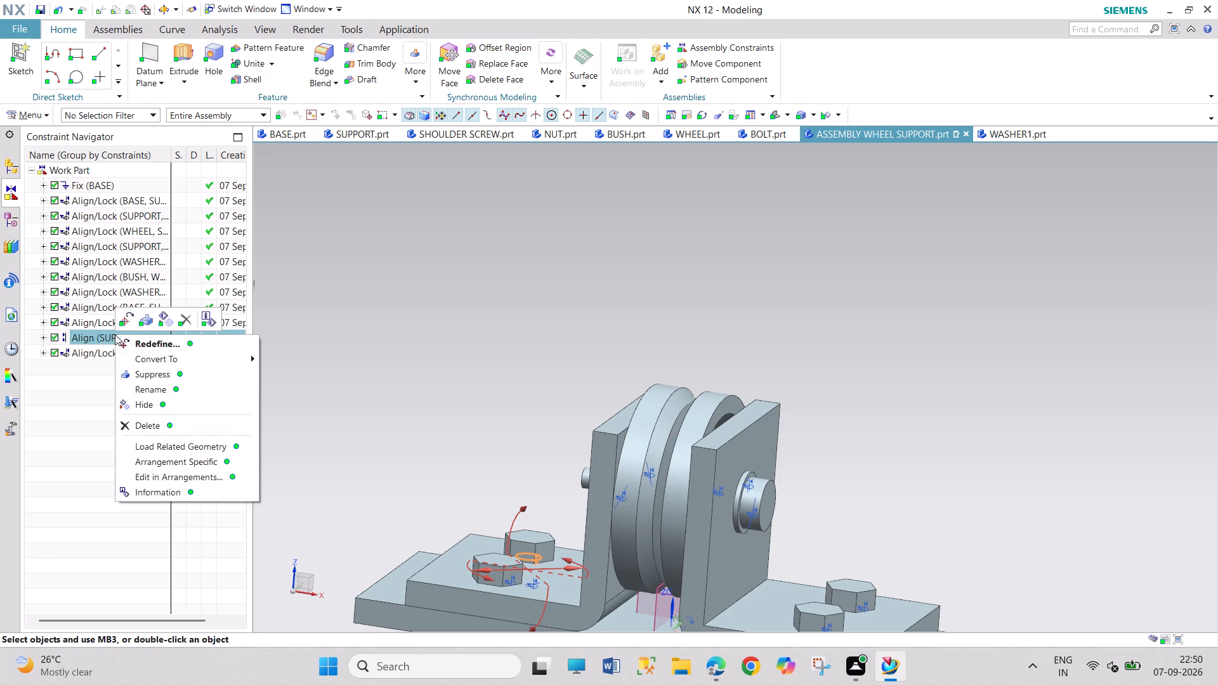
left_click_drag(283, 346, 318, 419)
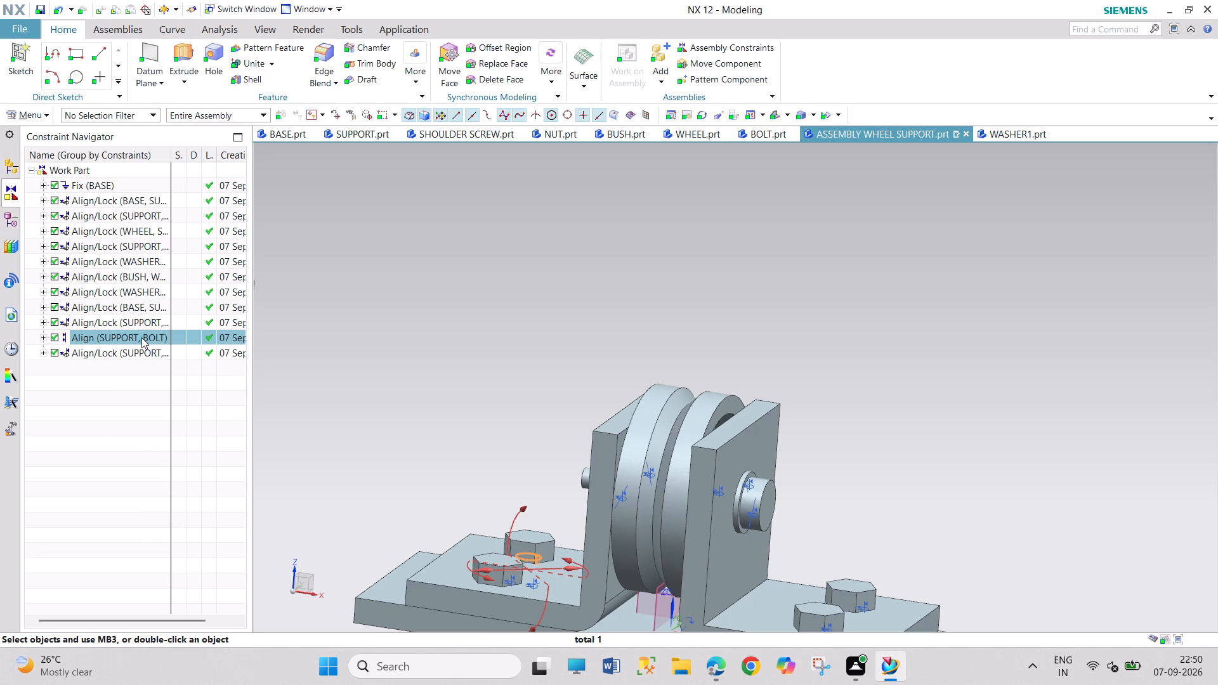
right_click(141, 333)
left_click(173, 426)
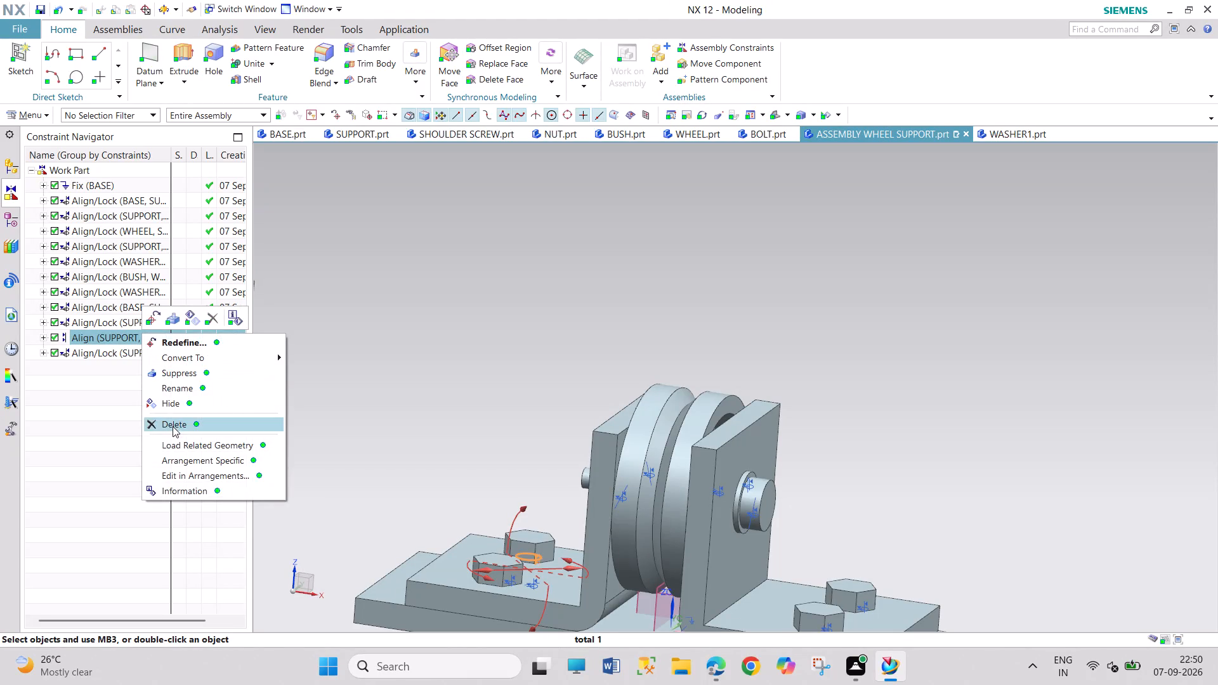
Raise the rear BOLT clear of the threaded-end SUPPORT's hole along the ZC axis, using Dynamic motion.
right_click(542, 543)
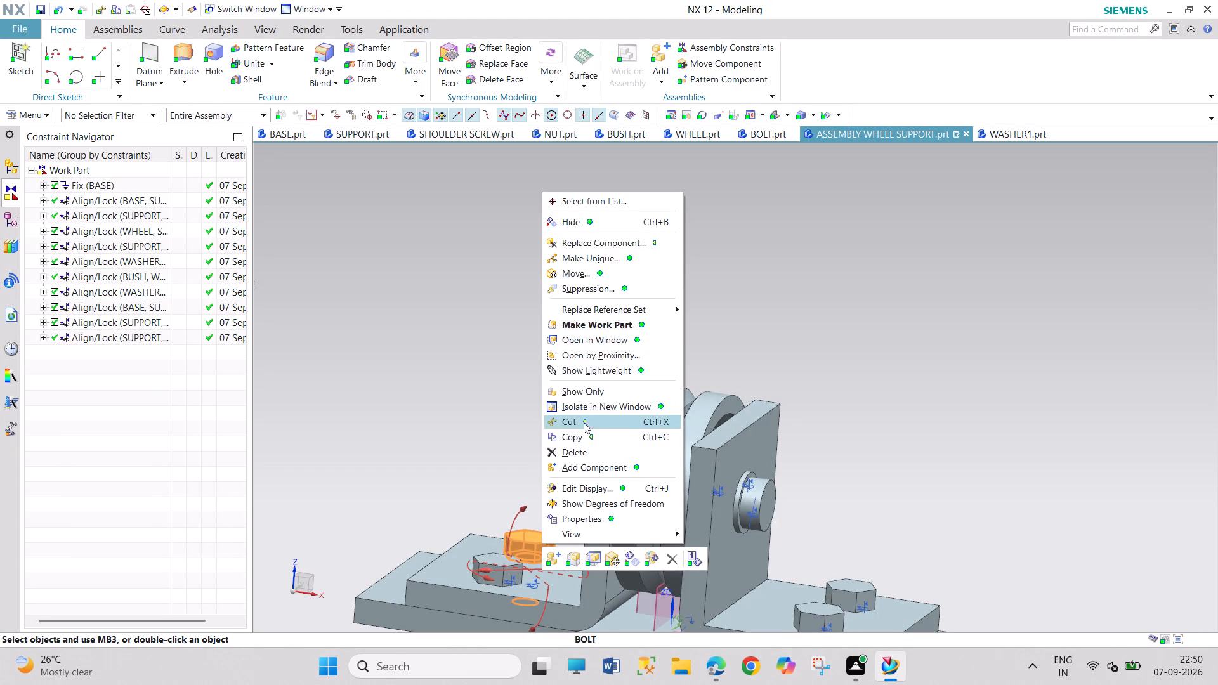
left_click(598, 270)
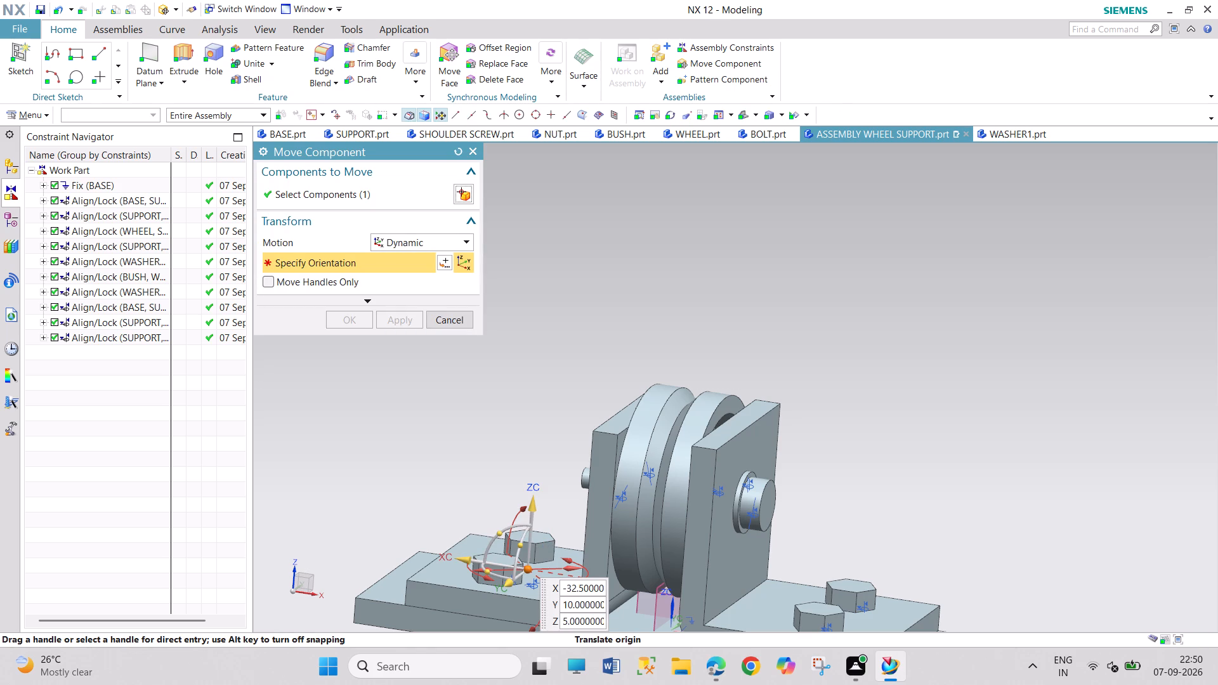
left_click_drag(537, 525, 540, 474)
left_click_drag(532, 503, 537, 448)
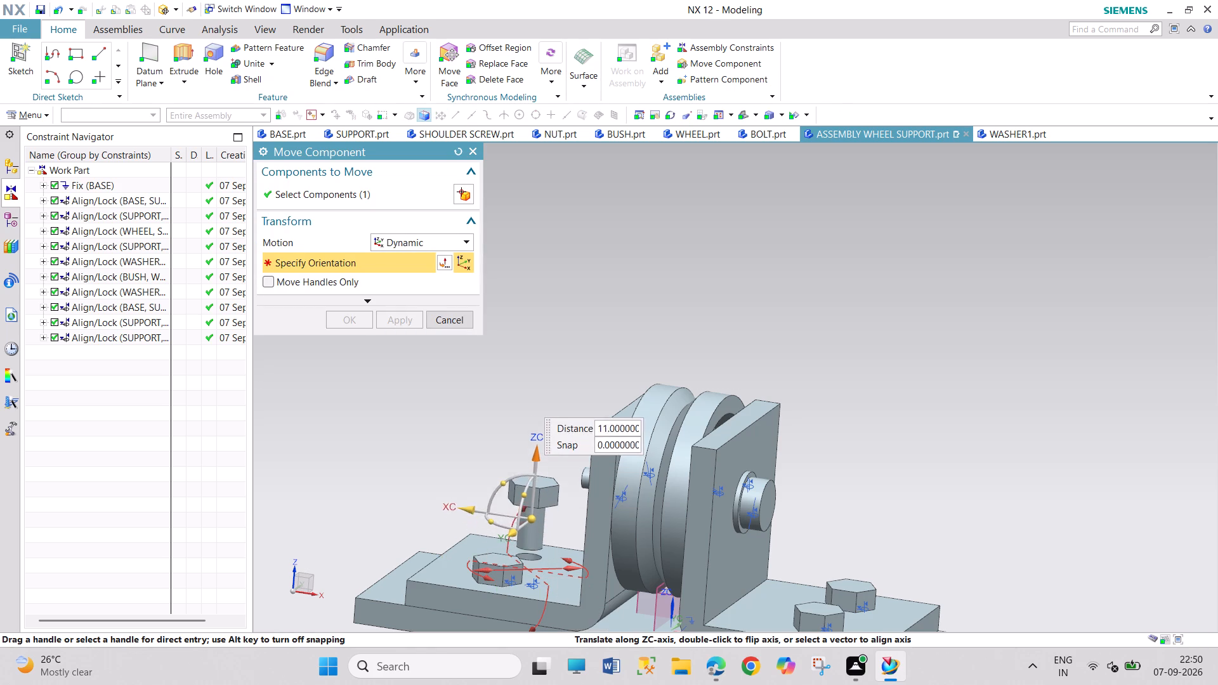
left_click_drag(537, 448, 537, 438)
left_click(351, 323)
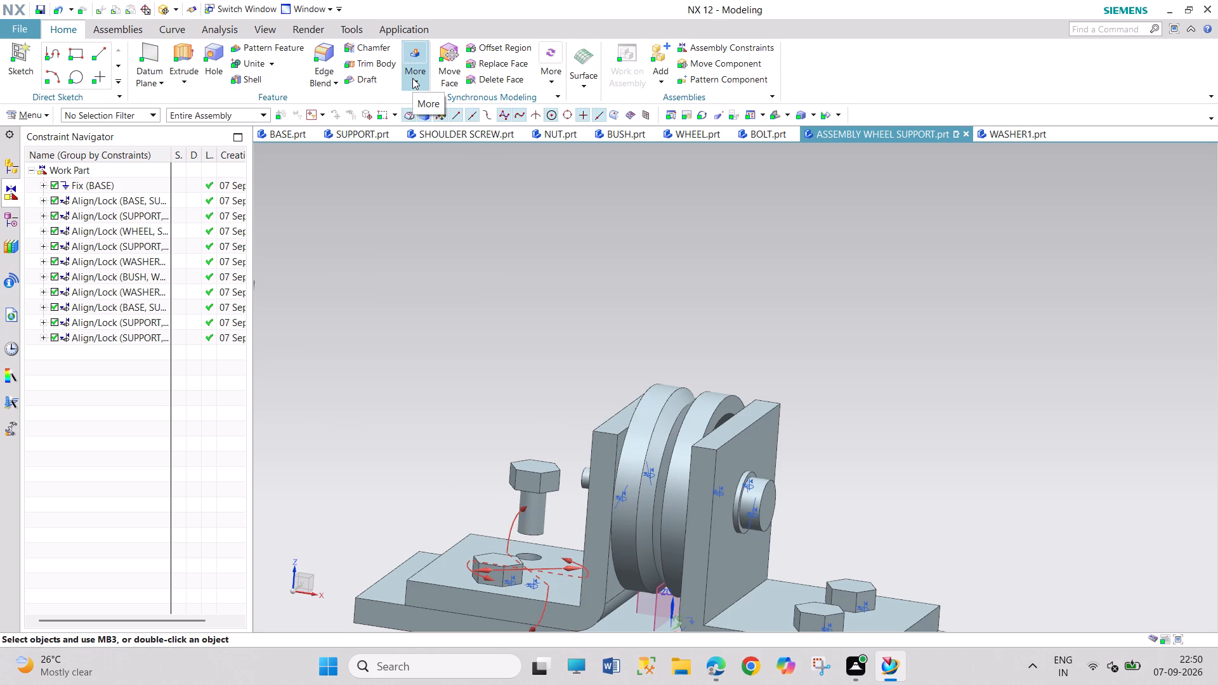
Align/Lock the threaded-end SUPPORT's rear bolt-hole edge to the shank edge beneath the raised BOLT's head.
left_click(754, 52)
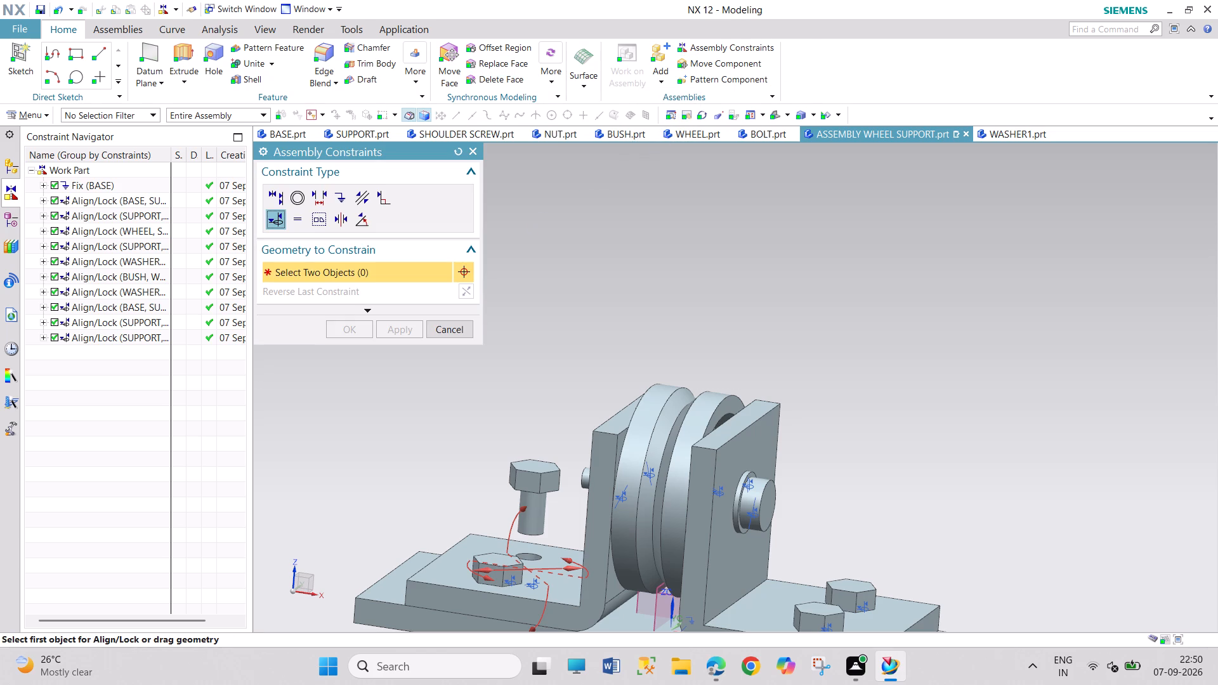
left_click(543, 554)
middle_click_drag(452, 501, 432, 475)
scroll(455, 398, "down", 1)
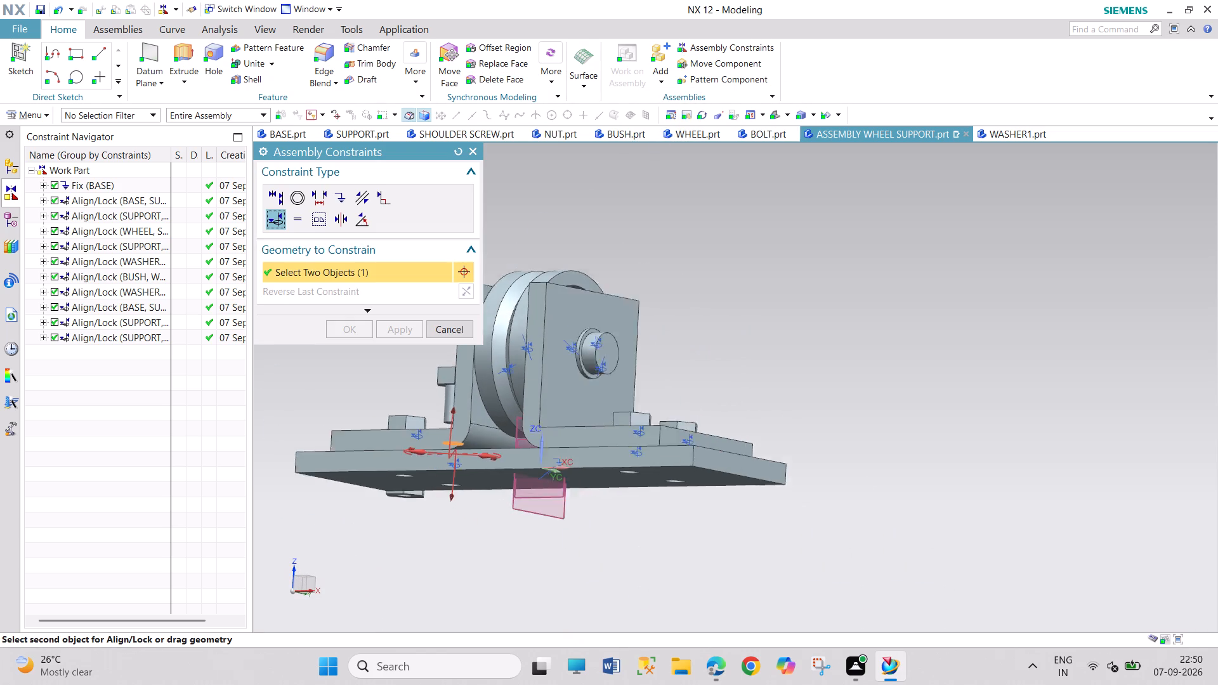
scroll(455, 398, "down", 1)
scroll(437, 393, "up", 7)
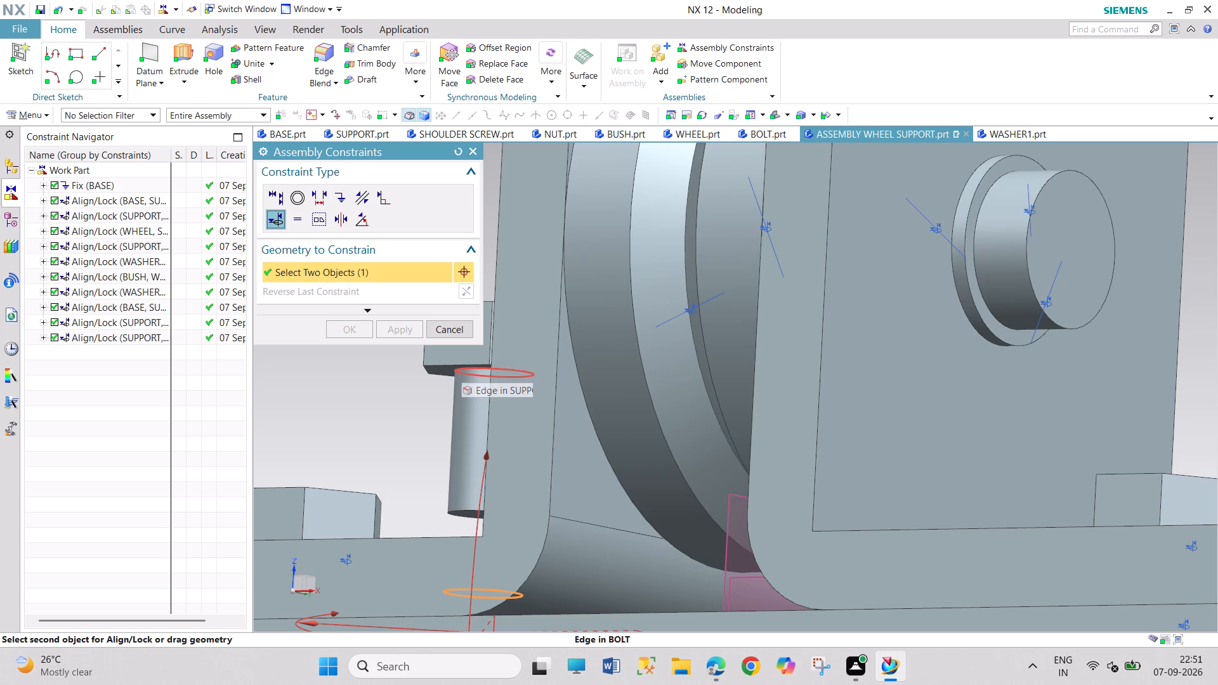
left_click(451, 372)
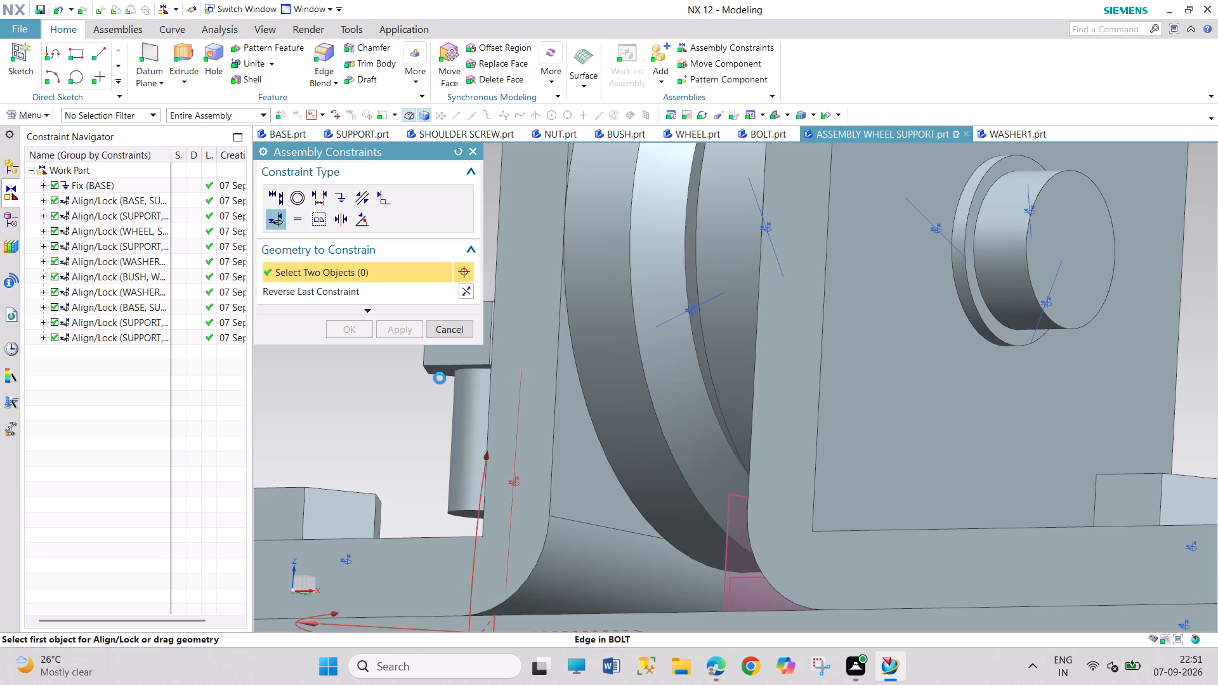
left_click(348, 328)
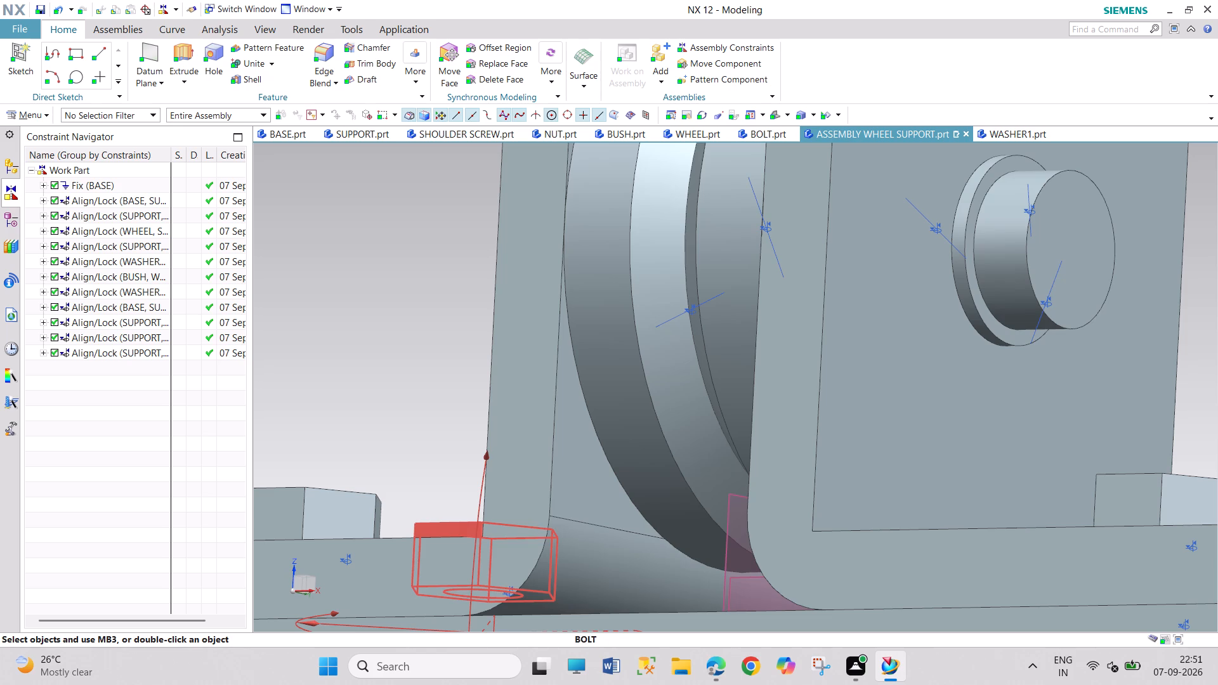
Show the degrees of freedom of the re-constrained BOLT on the threaded-end SUPPORT.
middle_click_drag(468, 488, 494, 502)
scroll(726, 553, "up", 3)
scroll(726, 552, "down", 5)
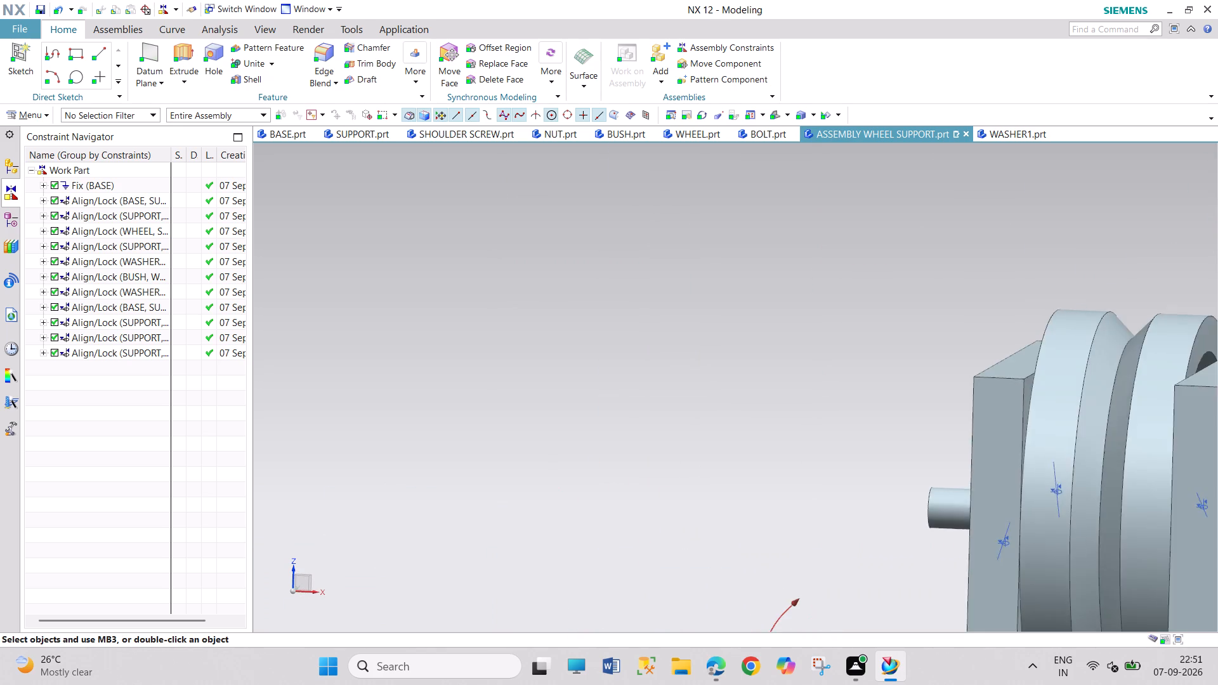
scroll(756, 564, "down", 5)
scroll(811, 597, "down", 3)
right_click(805, 599)
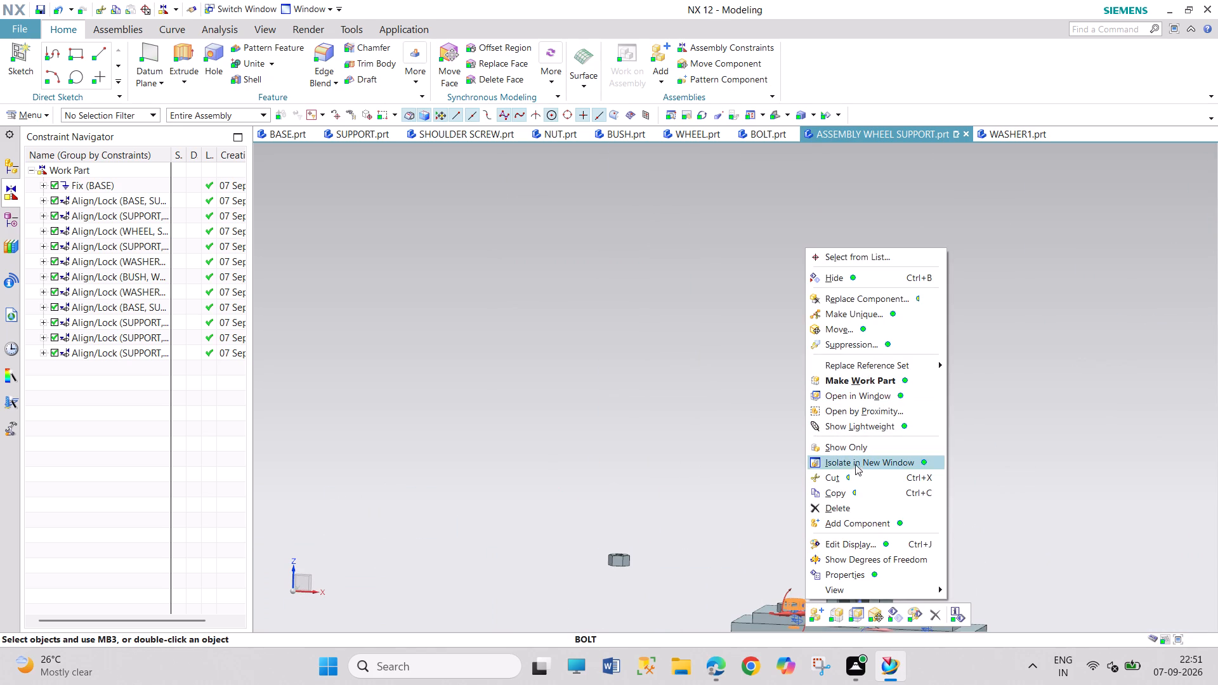
left_click(865, 555)
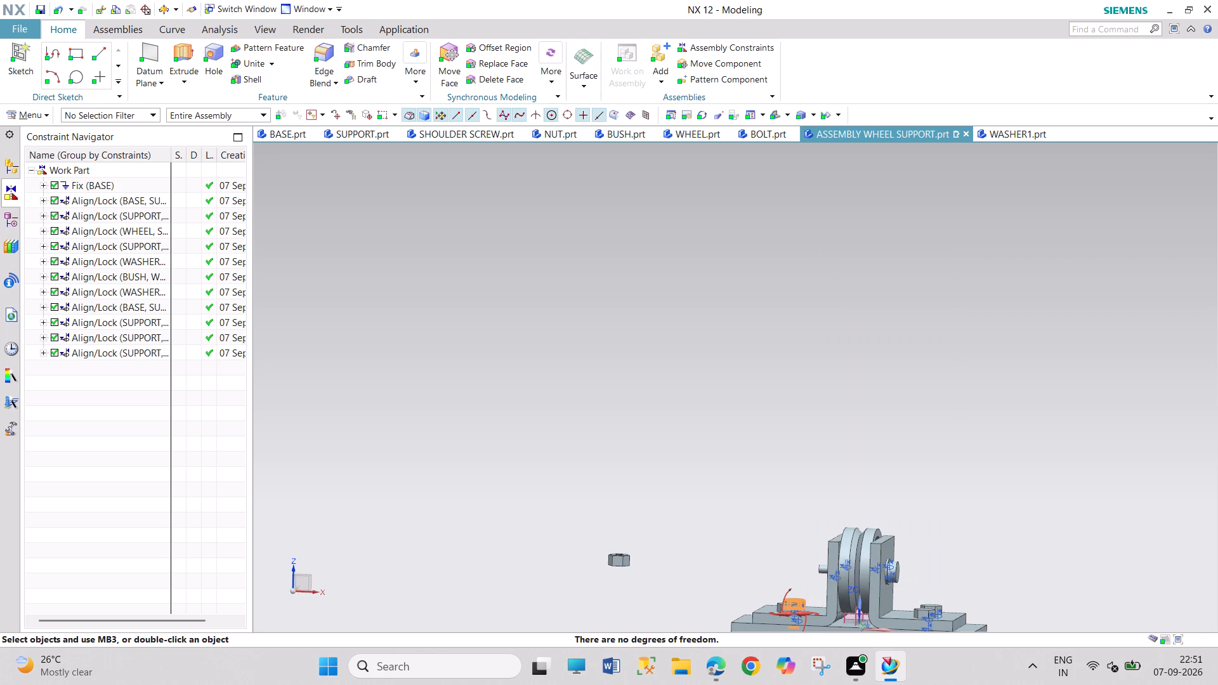
left_click_drag(493, 401, 572, 556)
left_click_drag(488, 442, 594, 564)
Align/Lock the outer circular edge of WASHER1 at the shoulder screw's threaded end to the circular edge on the NUT's underside.
scroll(754, 556, "down", 2)
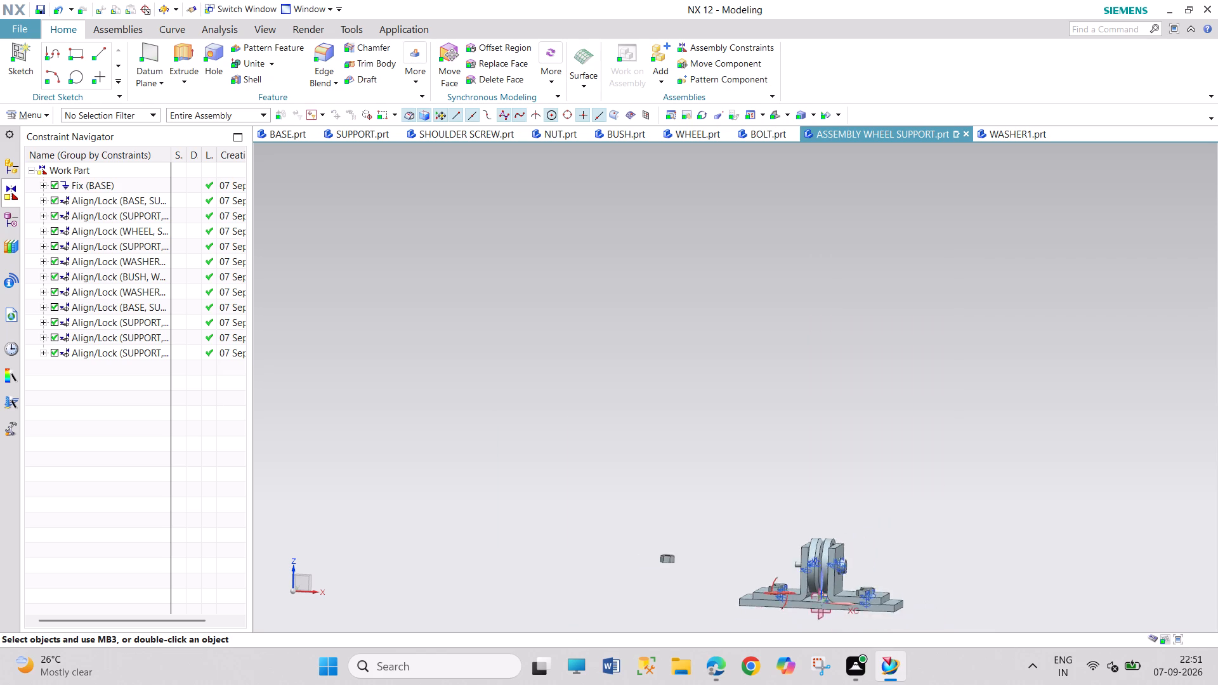
scroll(754, 557, "down", 2)
scroll(822, 606, "up", 5)
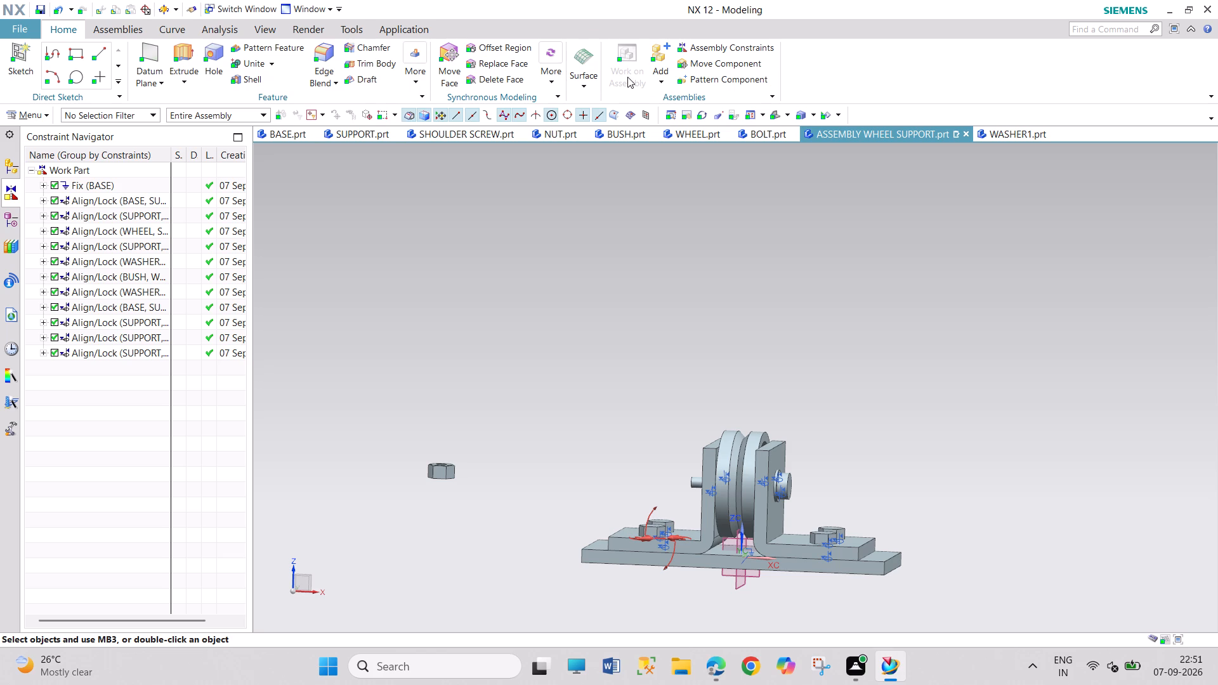
left_click(716, 48)
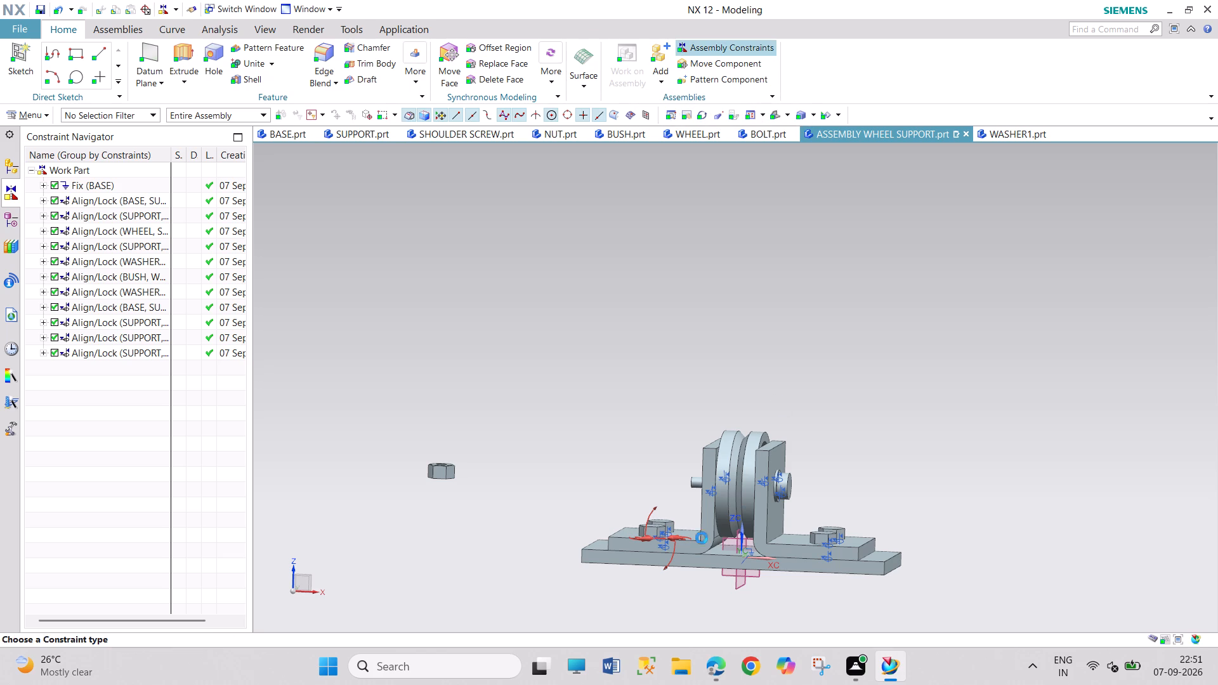
middle_click_drag(665, 506, 697, 519)
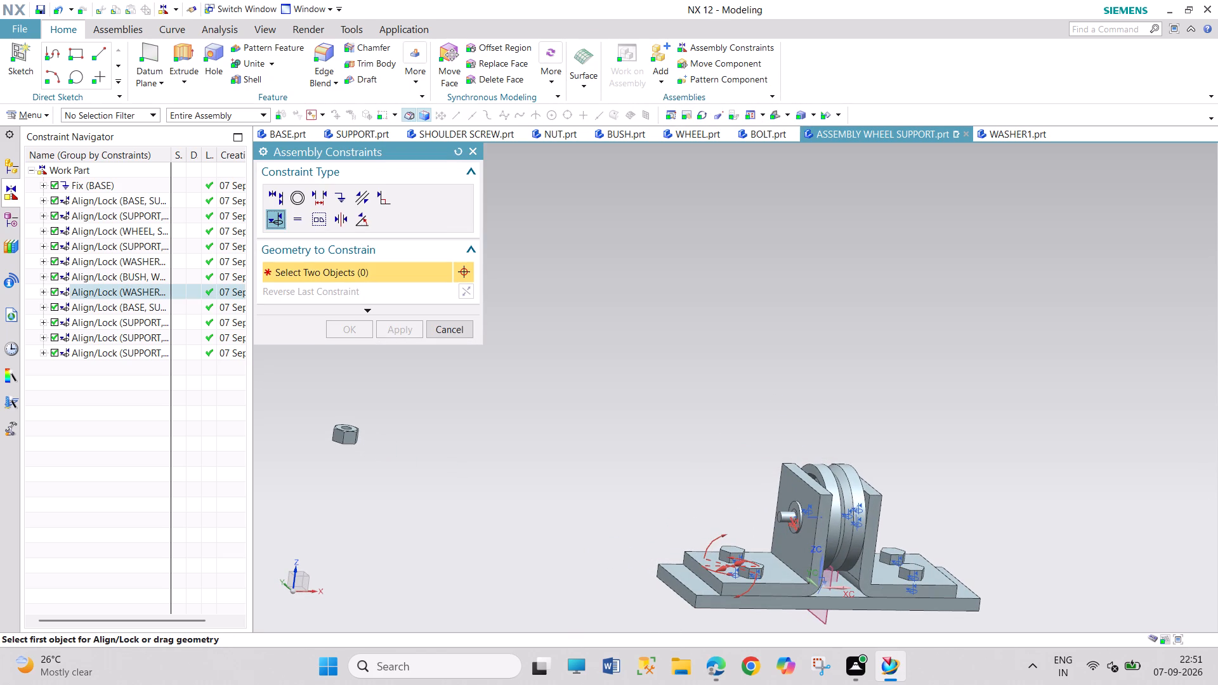
left_click(798, 506)
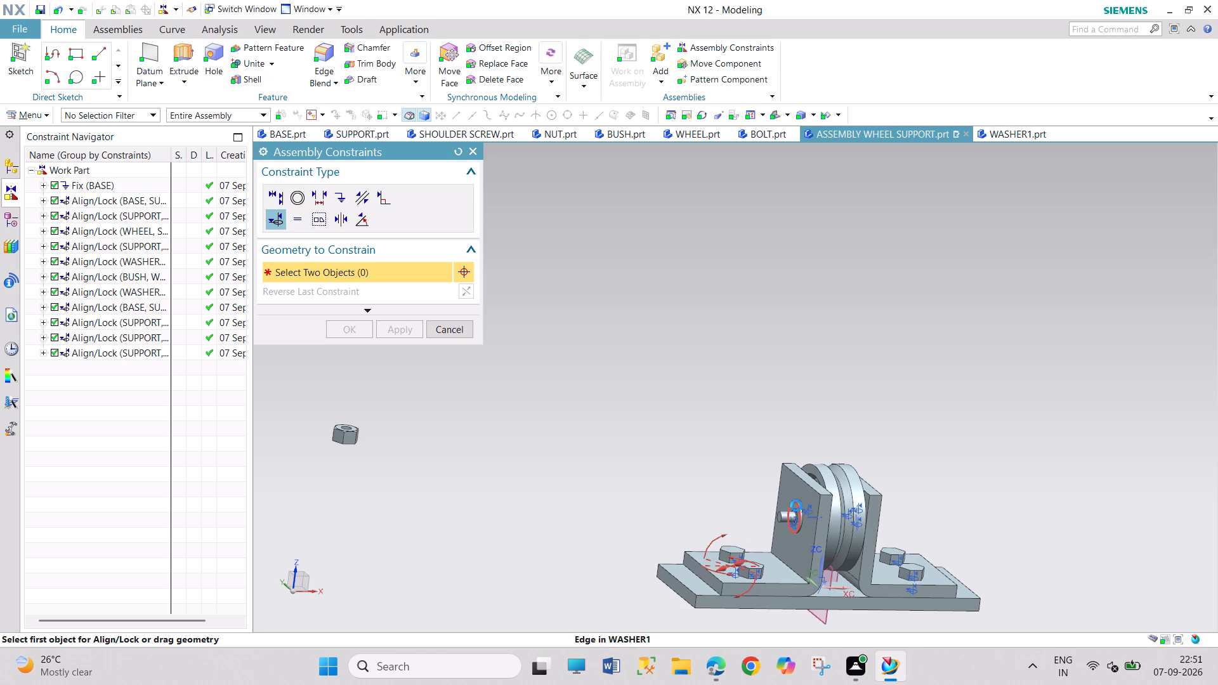
left_click(856, 542)
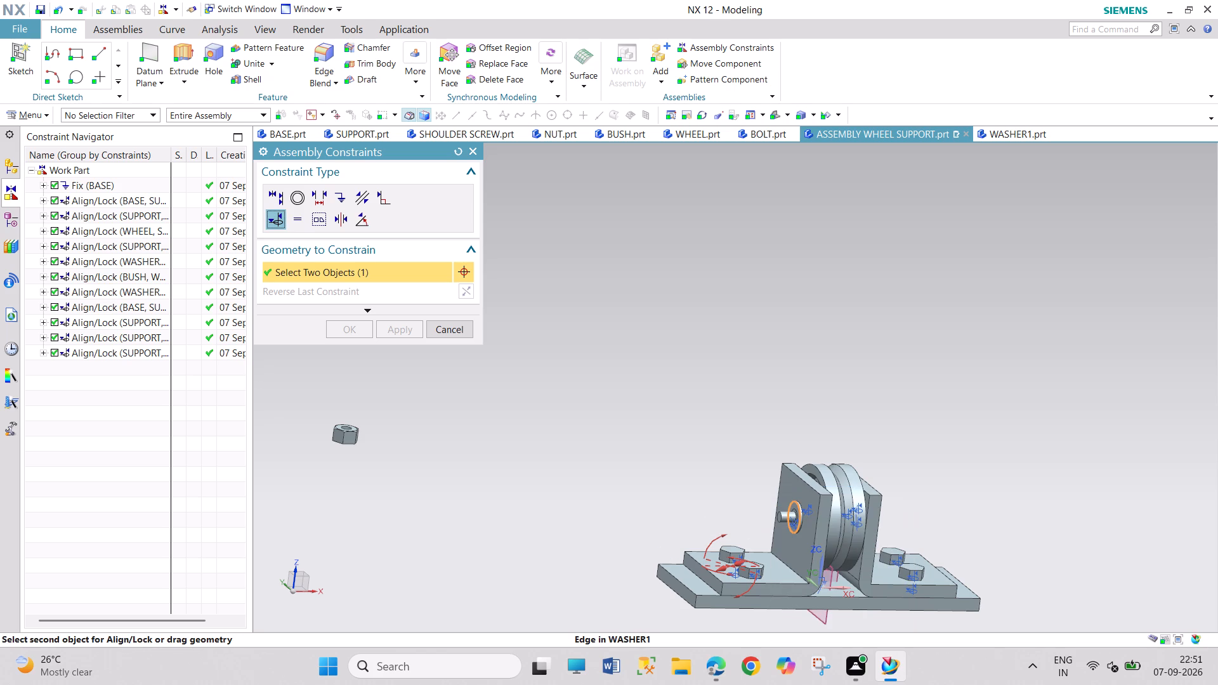
scroll(347, 455, "up", 2)
middle_click_drag(392, 462, 393, 448)
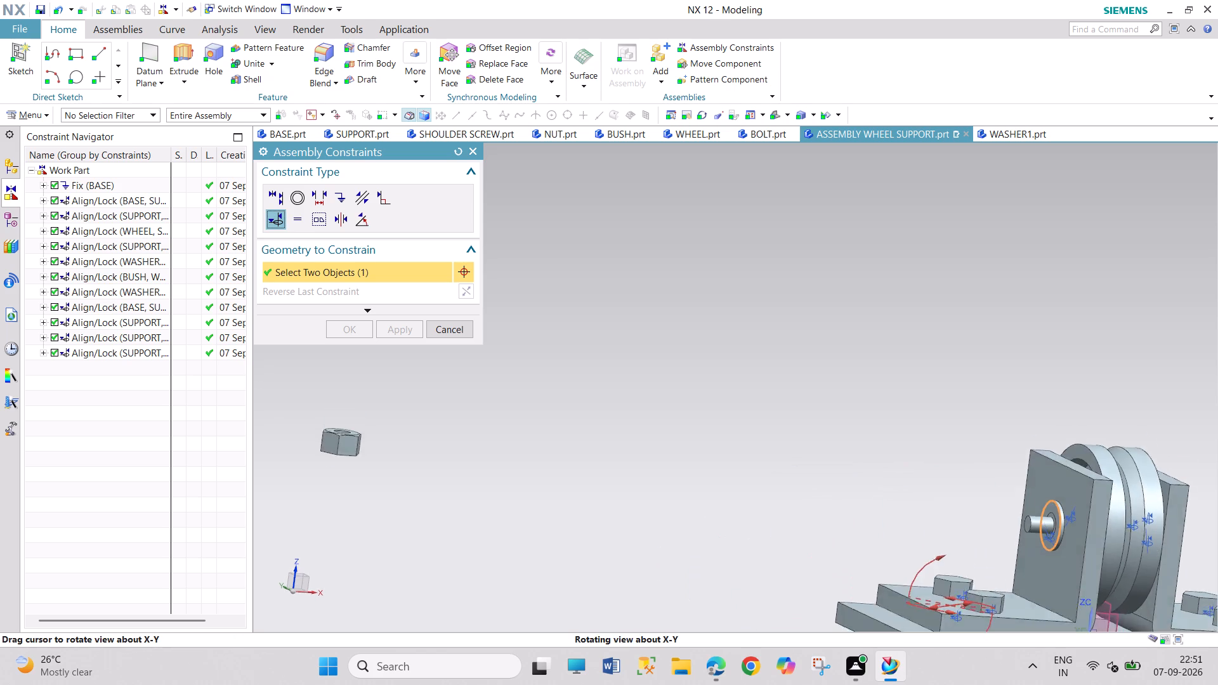
middle_click_drag(393, 448, 398, 415)
scroll(396, 419, "up", 1)
left_click(327, 582)
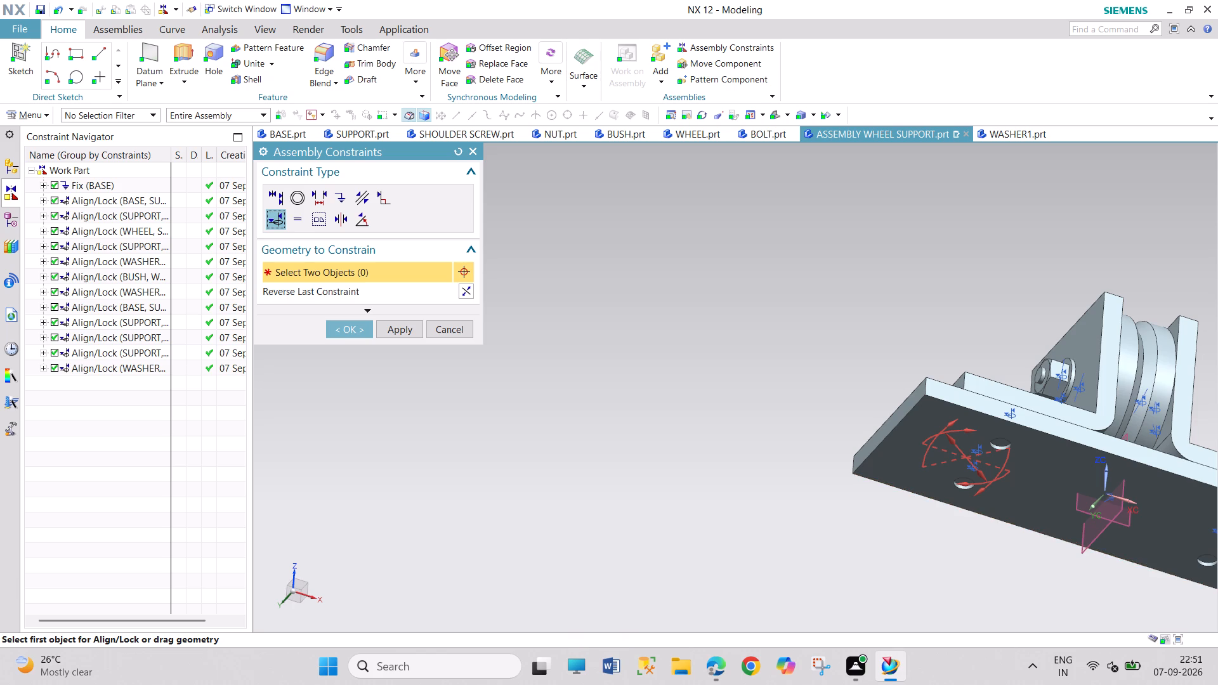
middle_click_drag(1118, 303, 1099, 355)
left_click(354, 329)
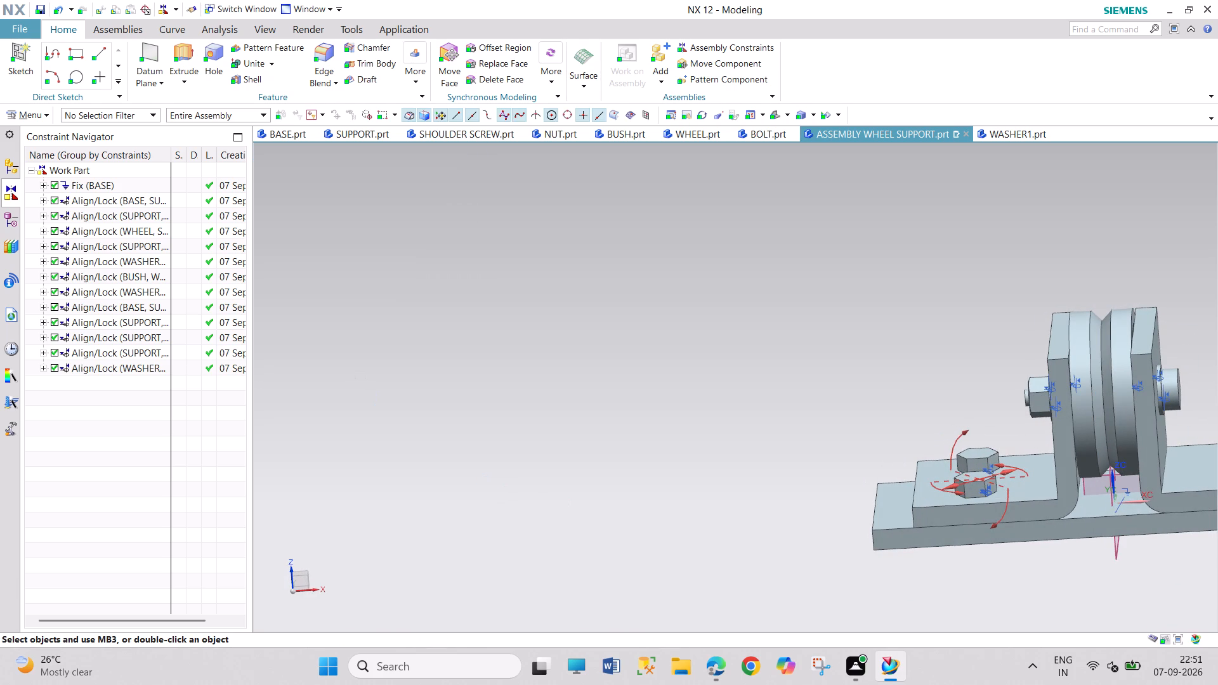
Show the degrees of freedom of the NUT fitted on the shoulder screw's threaded end.
scroll(698, 488, "down", 2)
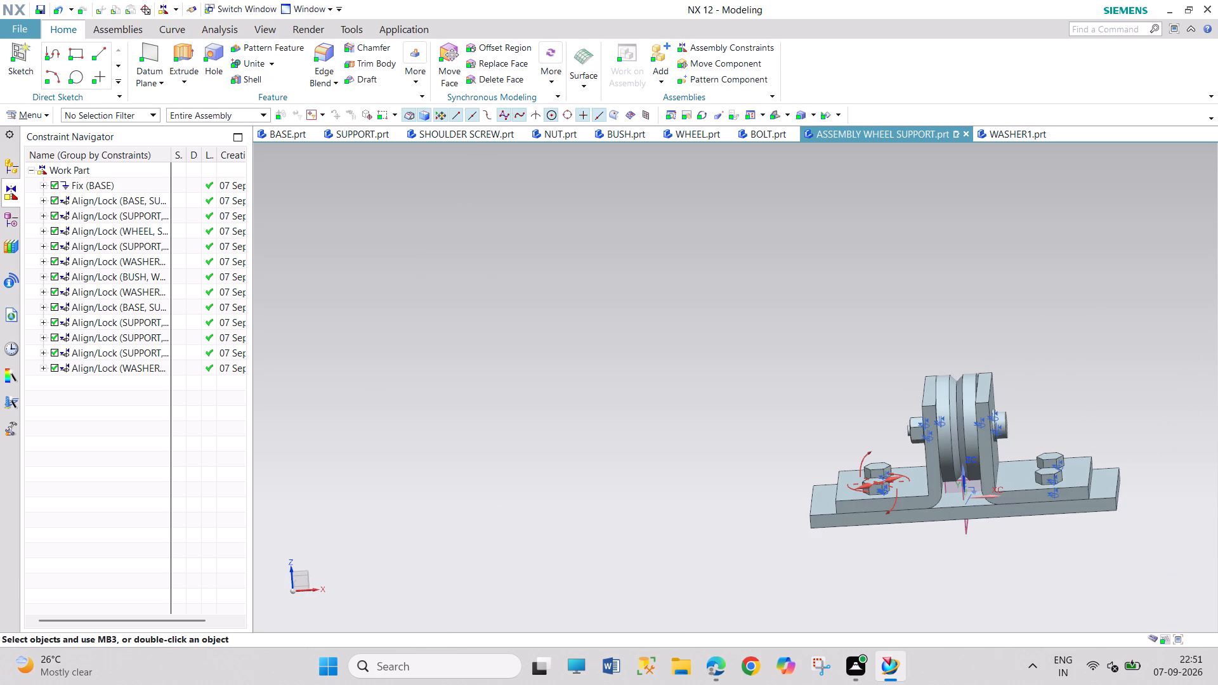
middle_click_drag(726, 420, 763, 428)
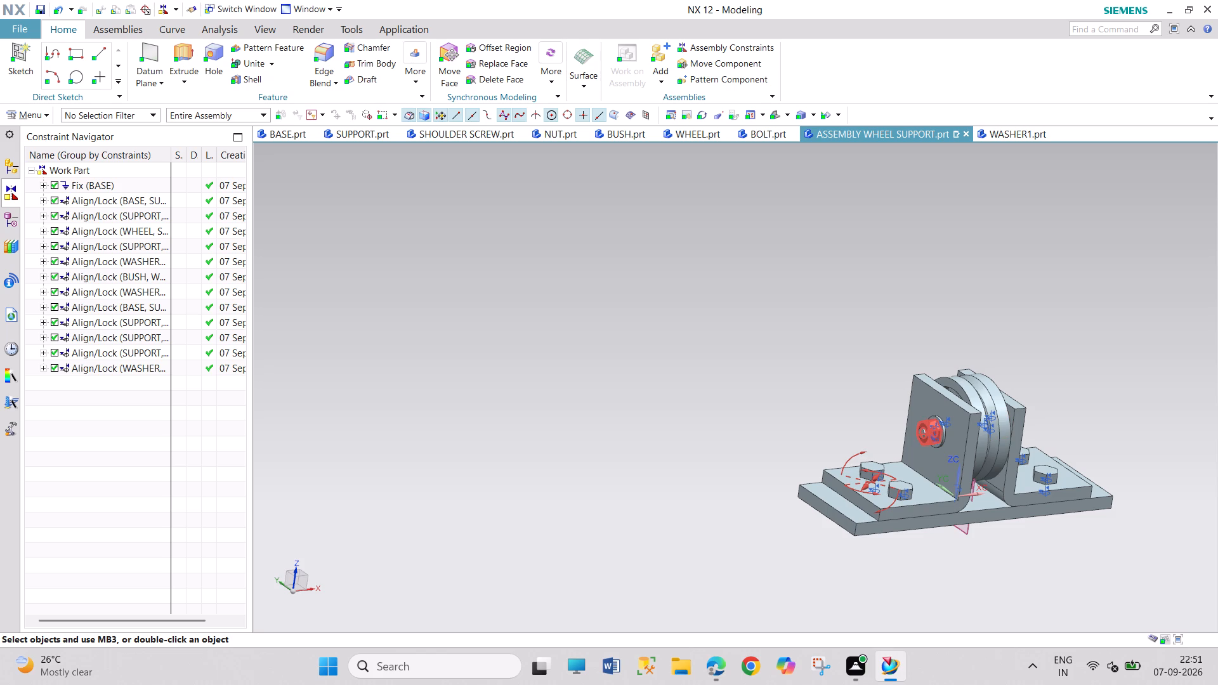
right_click(926, 439)
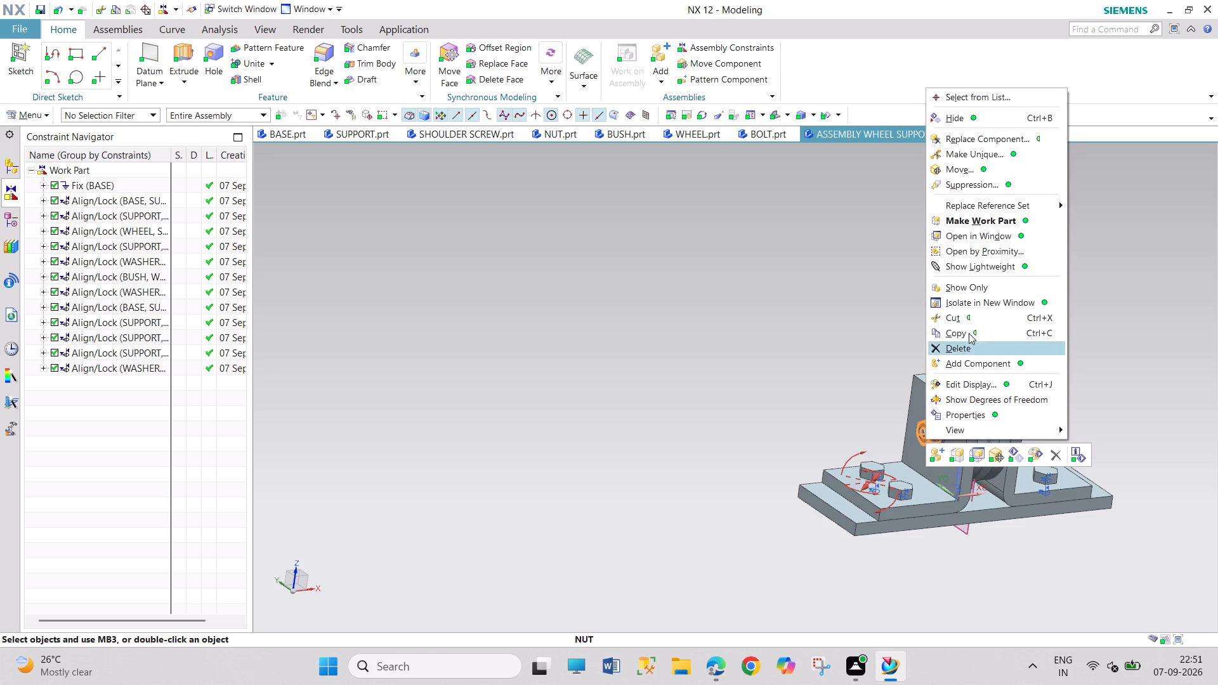
left_click(1002, 398)
left_click_drag(631, 375, 697, 537)
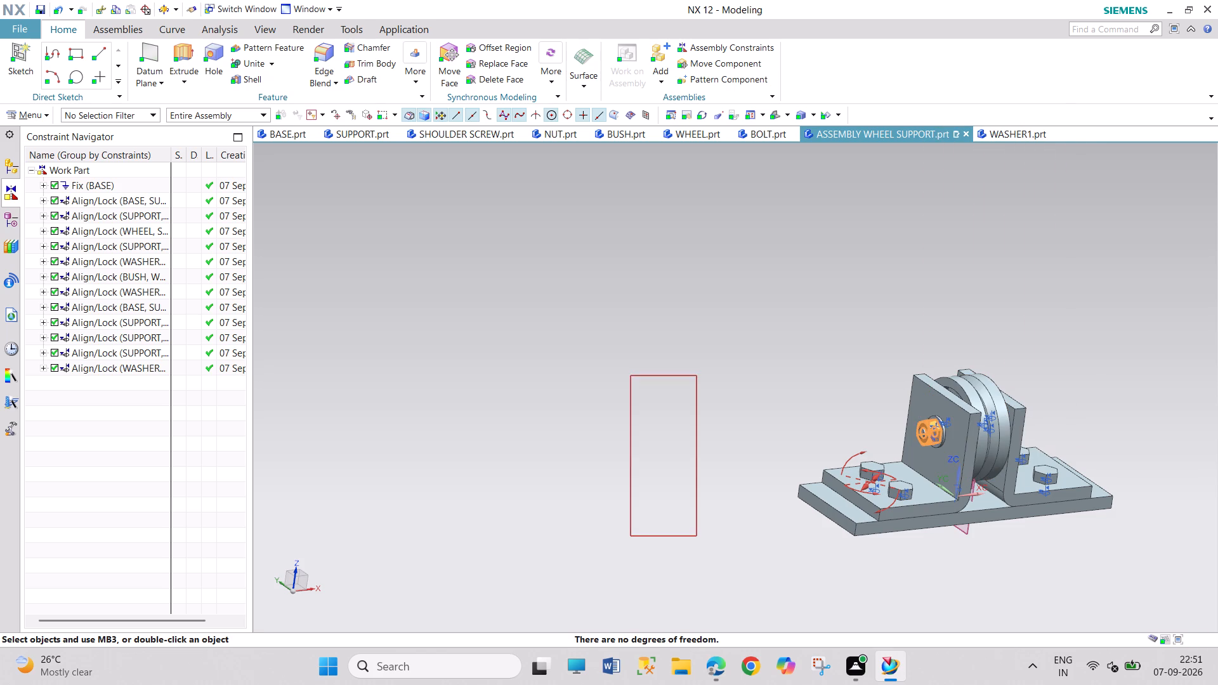
left_click_drag(697, 537, 697, 537)
left_click_drag(610, 370, 666, 509)
left_click_drag(577, 322, 631, 448)
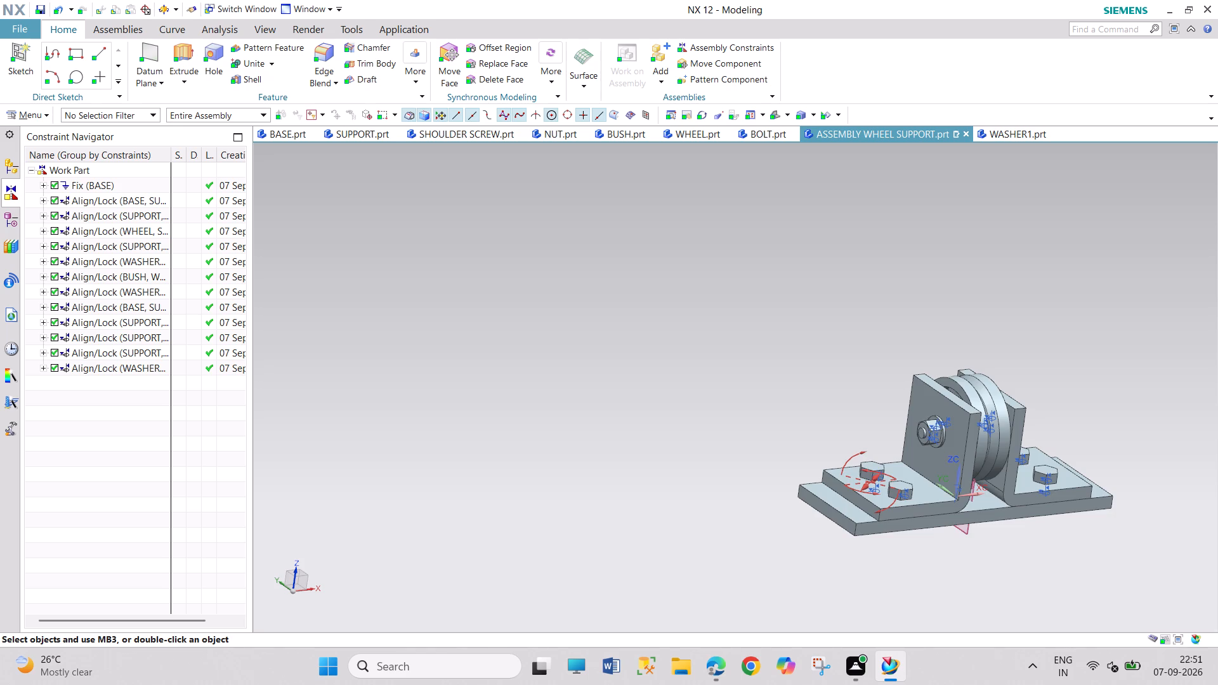
Show the degrees of freedom of the front BOLT on the threaded-end SUPPORT.
scroll(1141, 516, "up", 2)
scroll(1123, 514, "down", 1)
scroll(1110, 504, "up", 2)
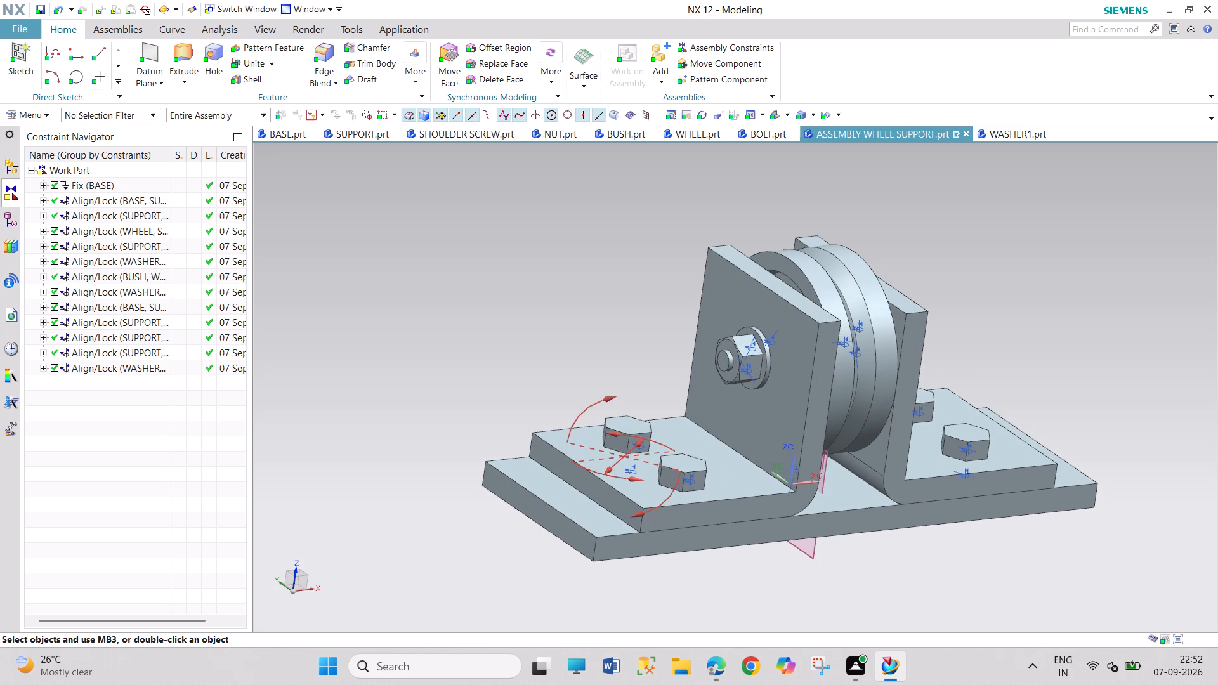
right_click(686, 467)
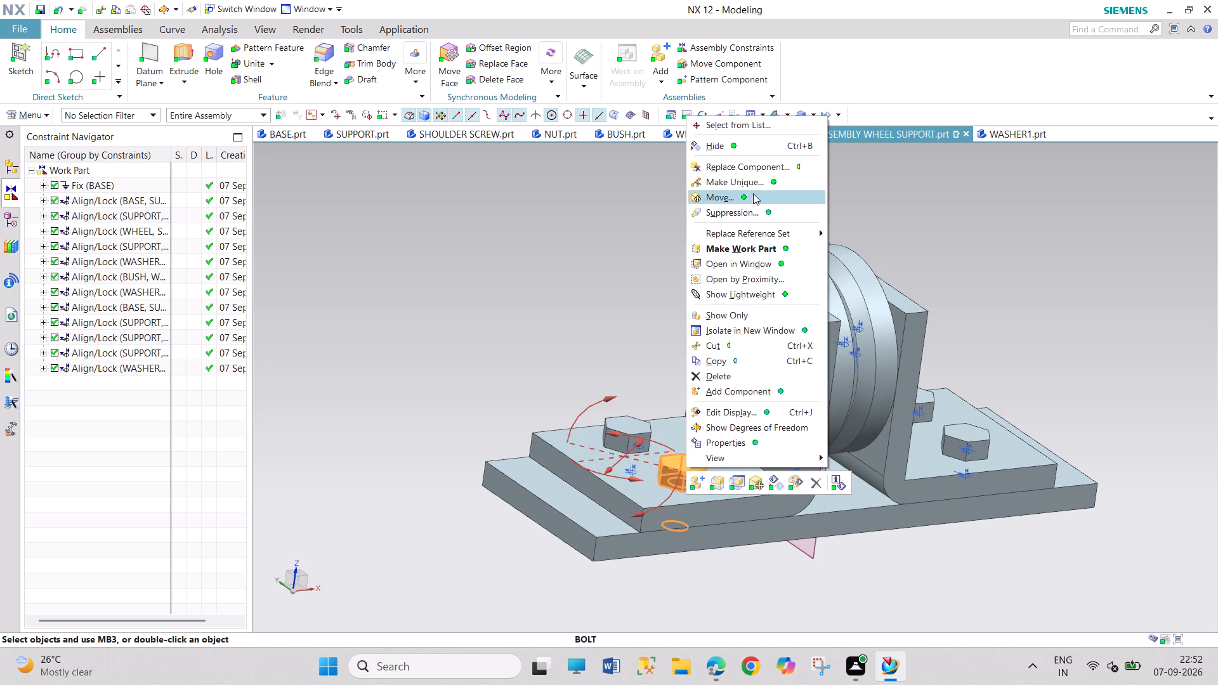
left_click(789, 430)
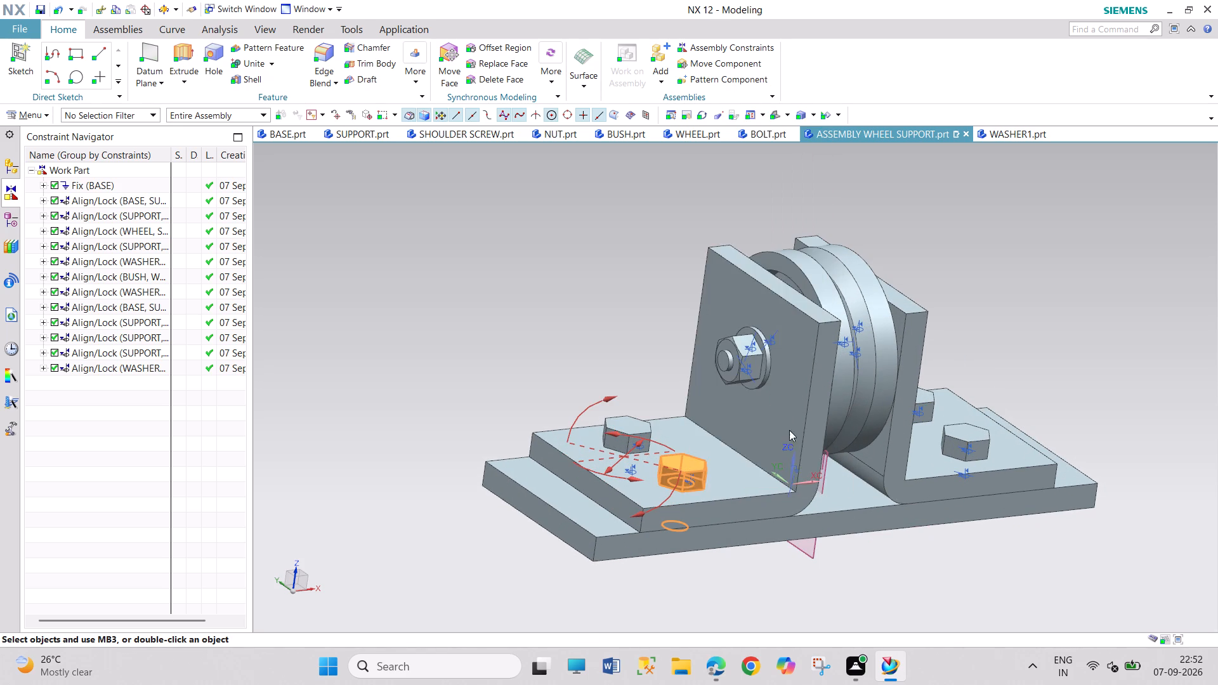
left_click_drag(379, 507, 426, 611)
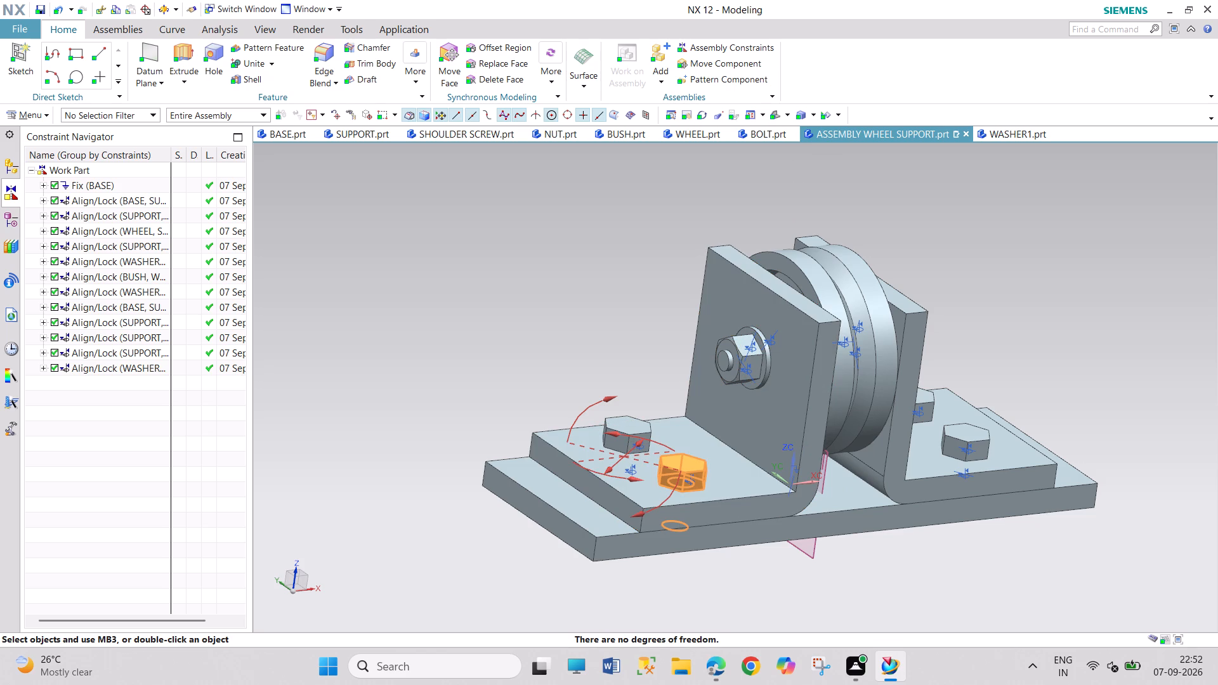
left_click_drag(426, 611, 438, 641)
left_click_drag(400, 511, 445, 584)
left_click_drag(403, 480, 455, 575)
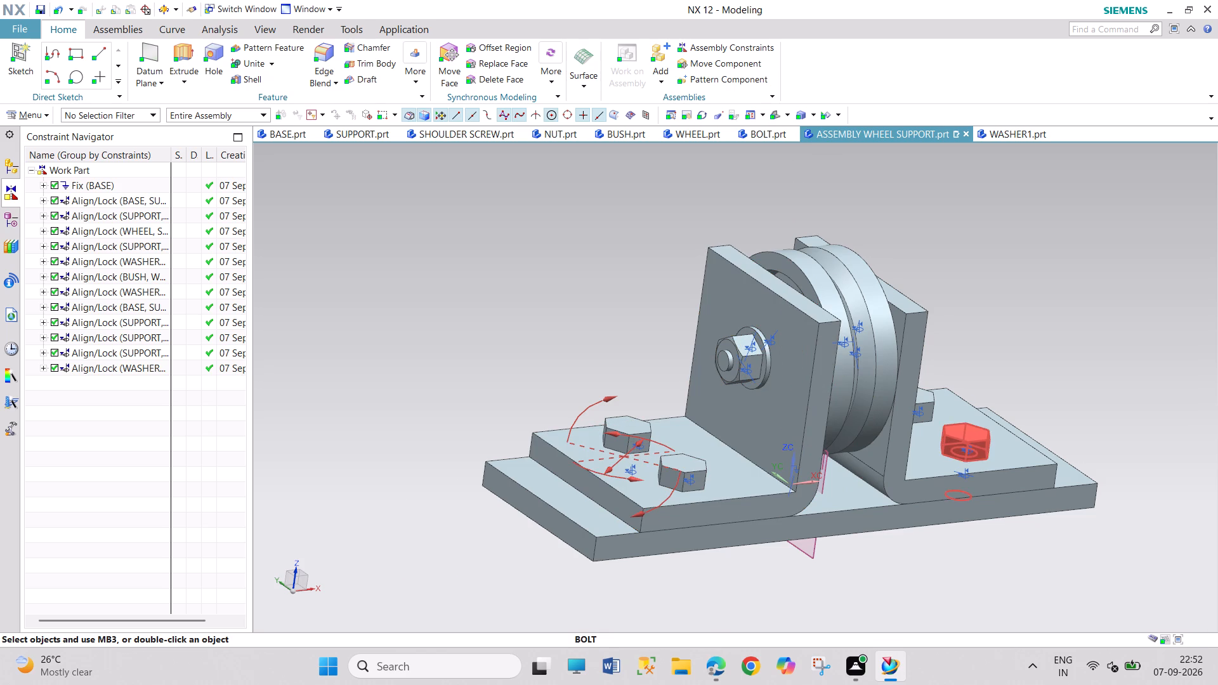
Show the degrees of freedom of the front BOLT on the SUPPORT opposite the NUT.
right_click(974, 431)
left_click(1009, 388)
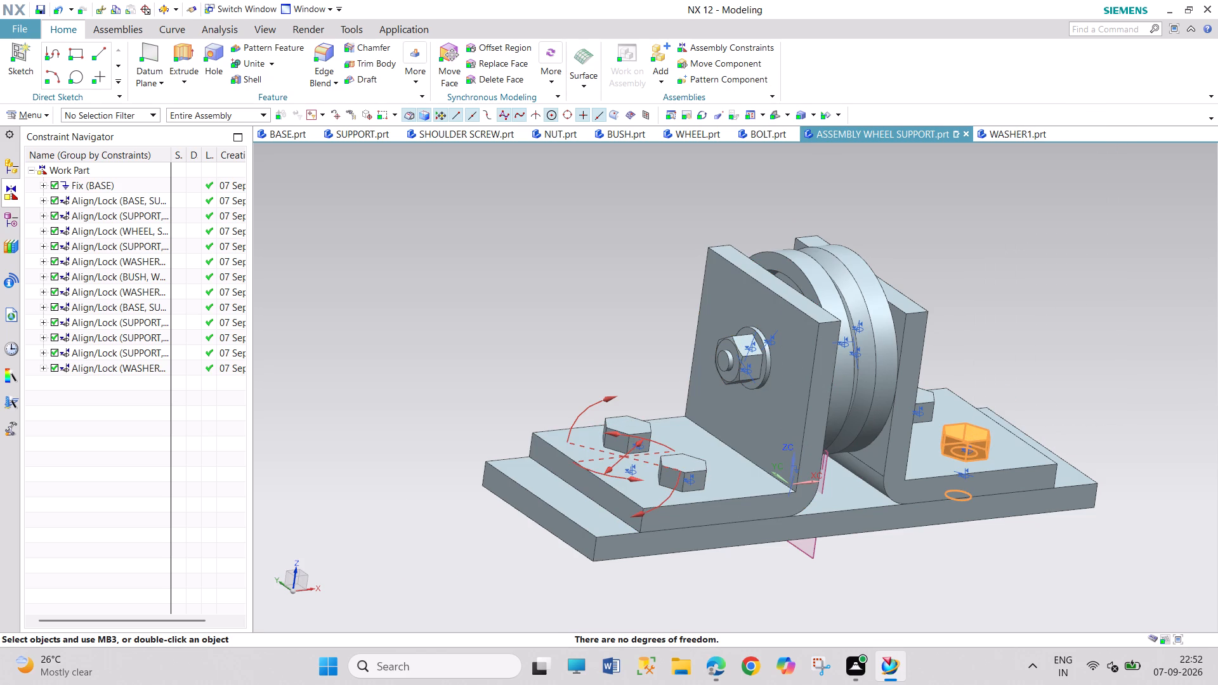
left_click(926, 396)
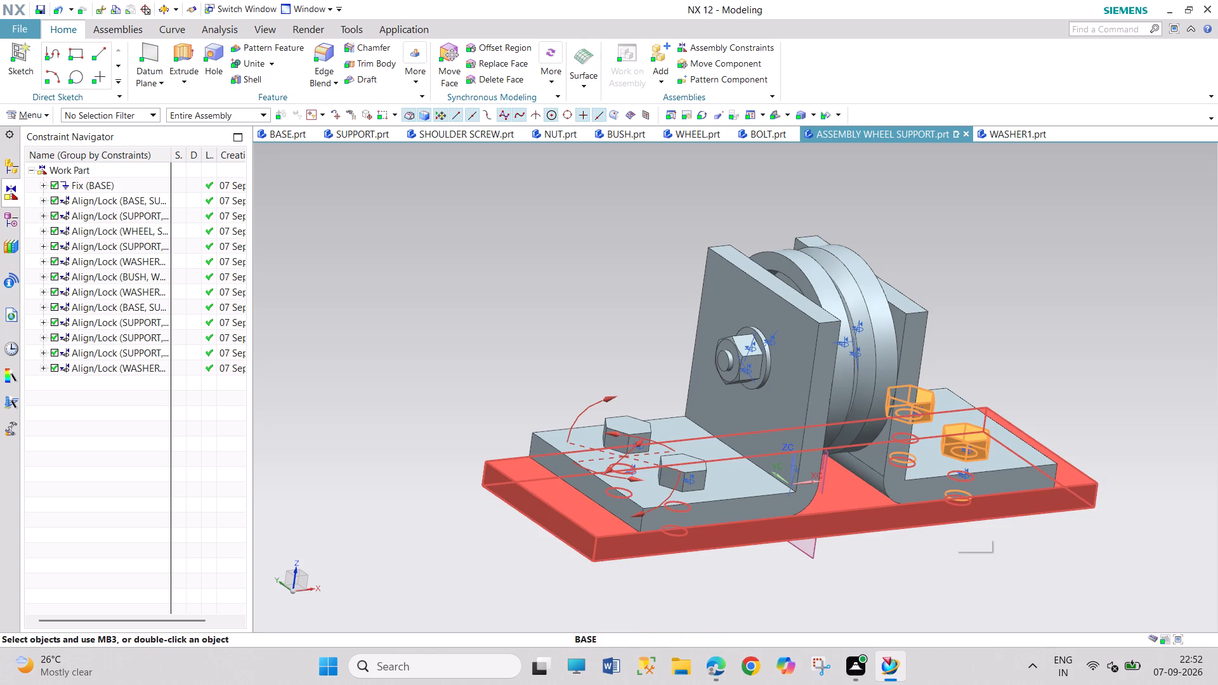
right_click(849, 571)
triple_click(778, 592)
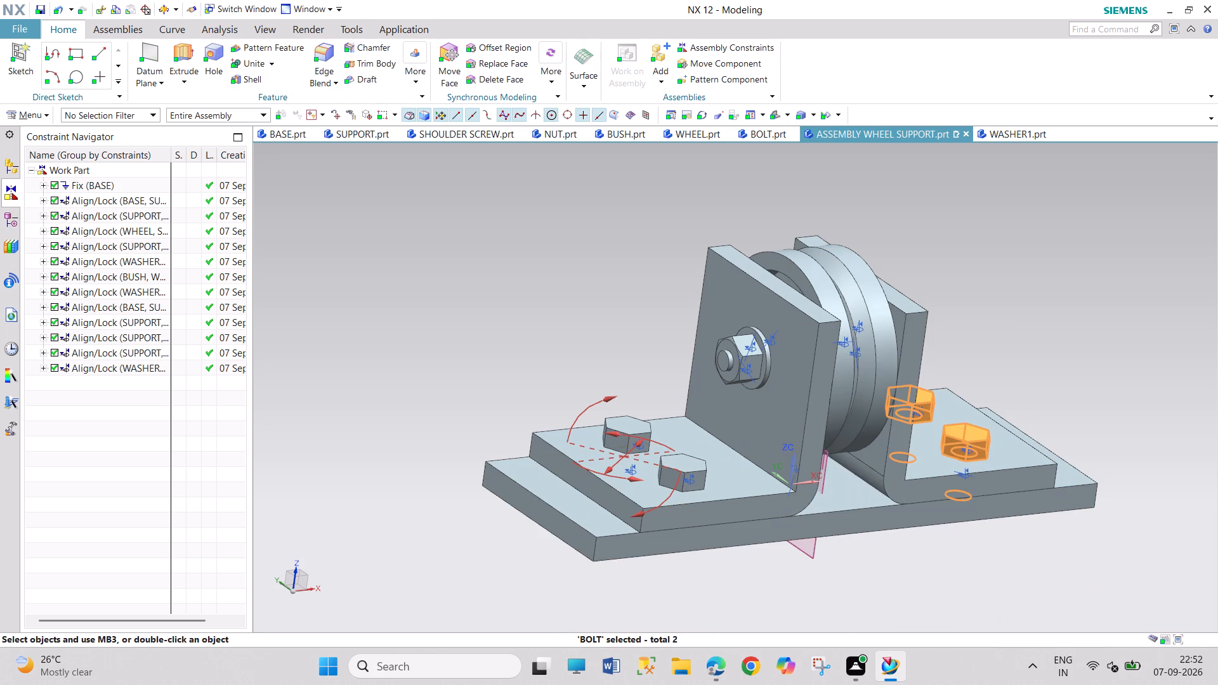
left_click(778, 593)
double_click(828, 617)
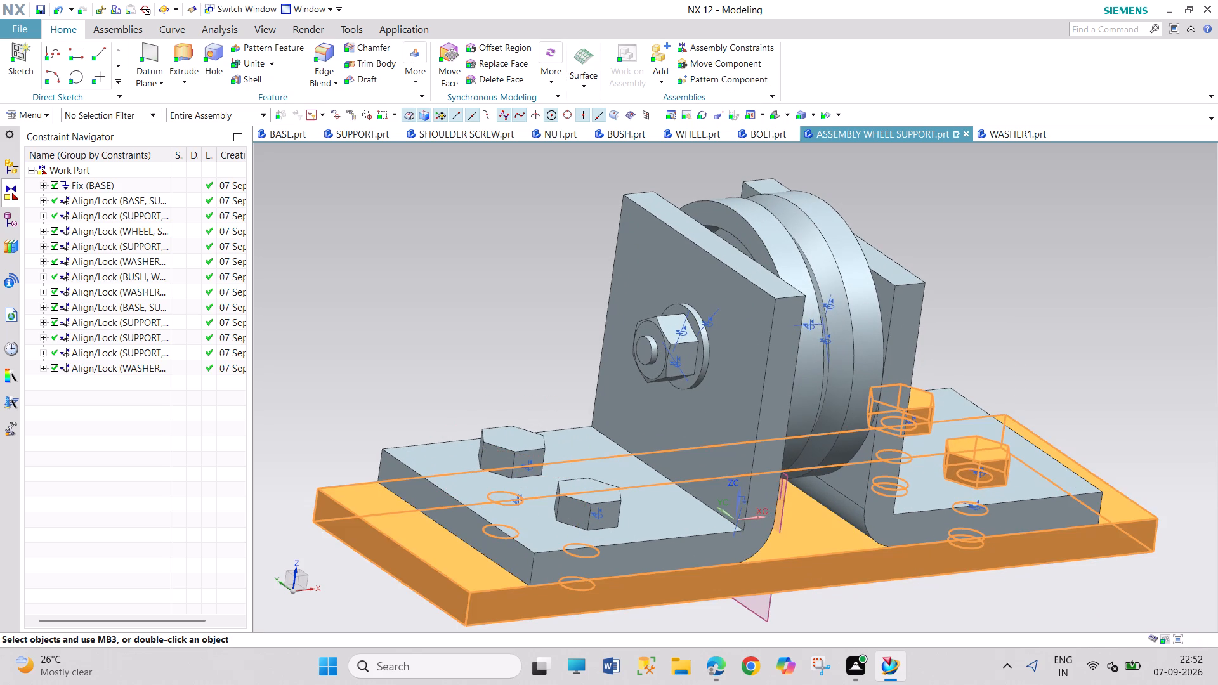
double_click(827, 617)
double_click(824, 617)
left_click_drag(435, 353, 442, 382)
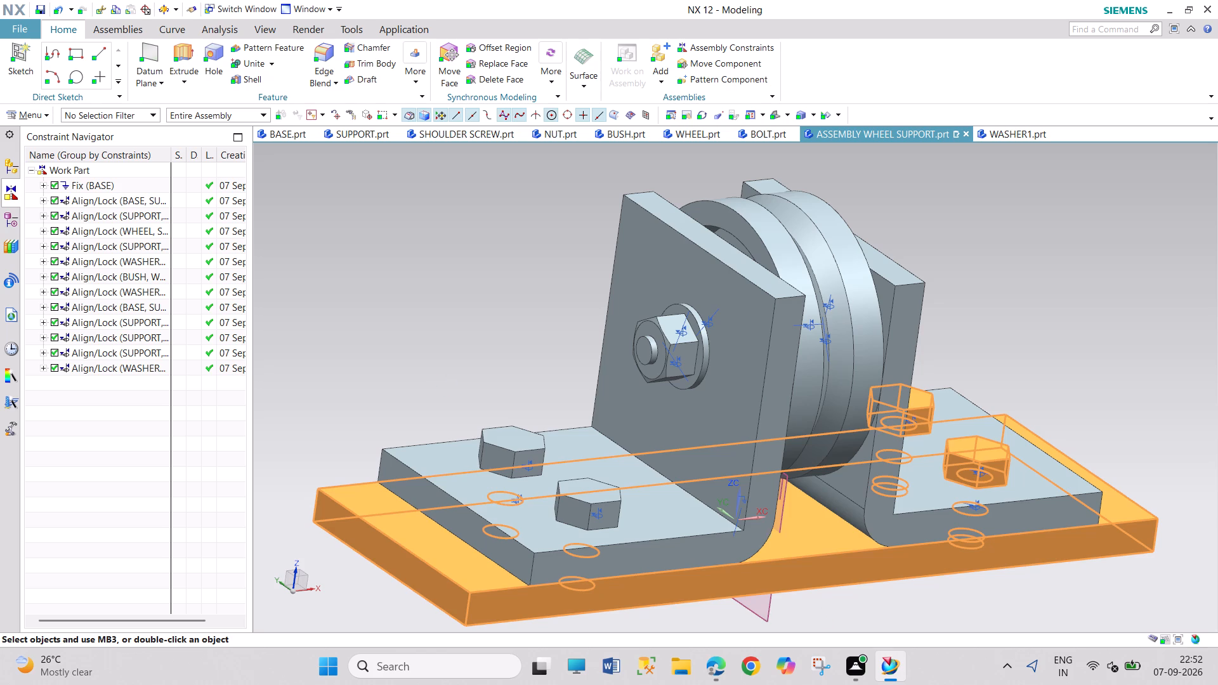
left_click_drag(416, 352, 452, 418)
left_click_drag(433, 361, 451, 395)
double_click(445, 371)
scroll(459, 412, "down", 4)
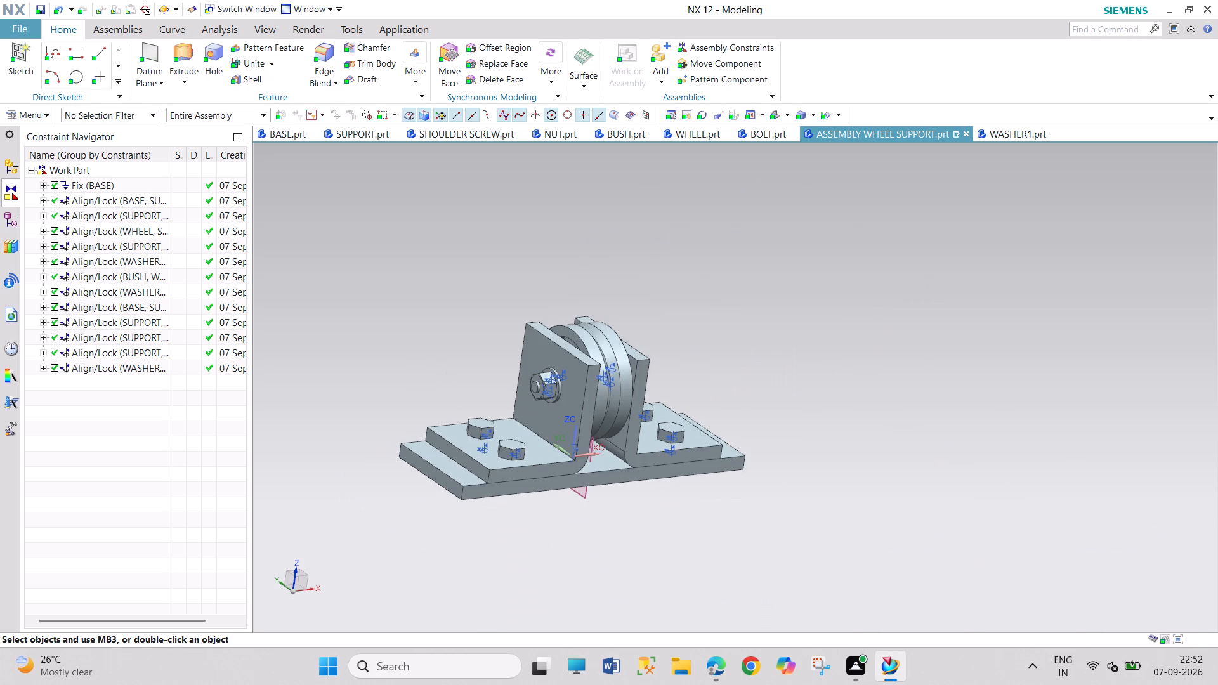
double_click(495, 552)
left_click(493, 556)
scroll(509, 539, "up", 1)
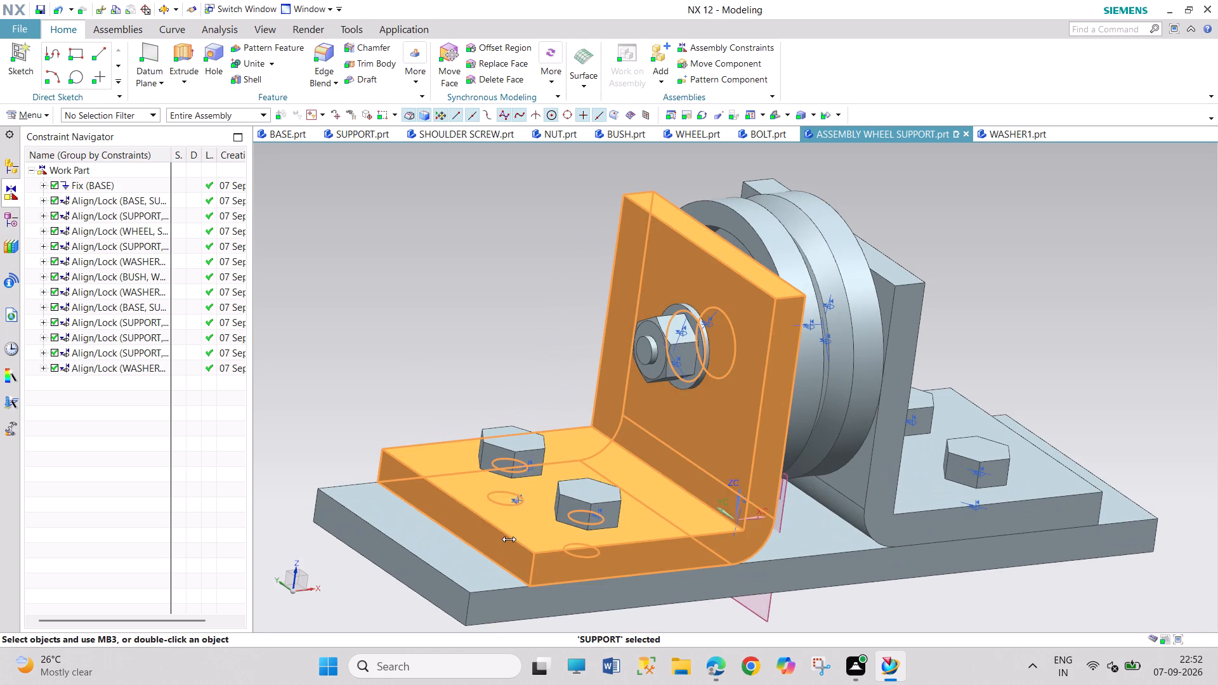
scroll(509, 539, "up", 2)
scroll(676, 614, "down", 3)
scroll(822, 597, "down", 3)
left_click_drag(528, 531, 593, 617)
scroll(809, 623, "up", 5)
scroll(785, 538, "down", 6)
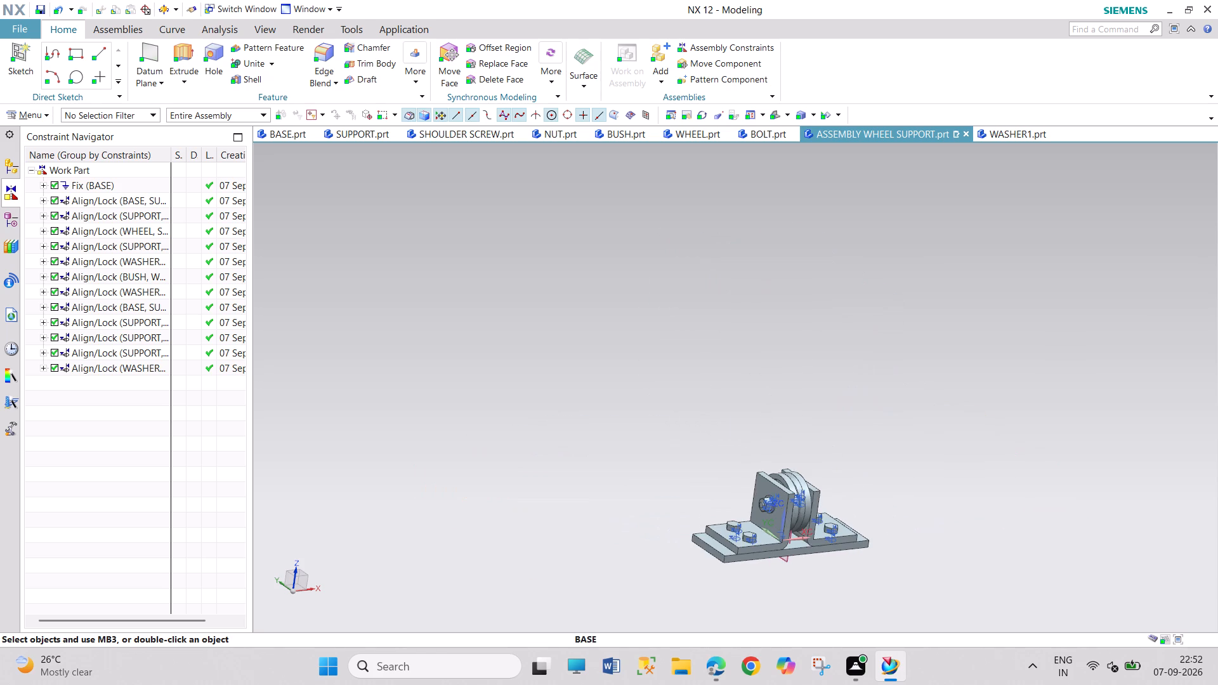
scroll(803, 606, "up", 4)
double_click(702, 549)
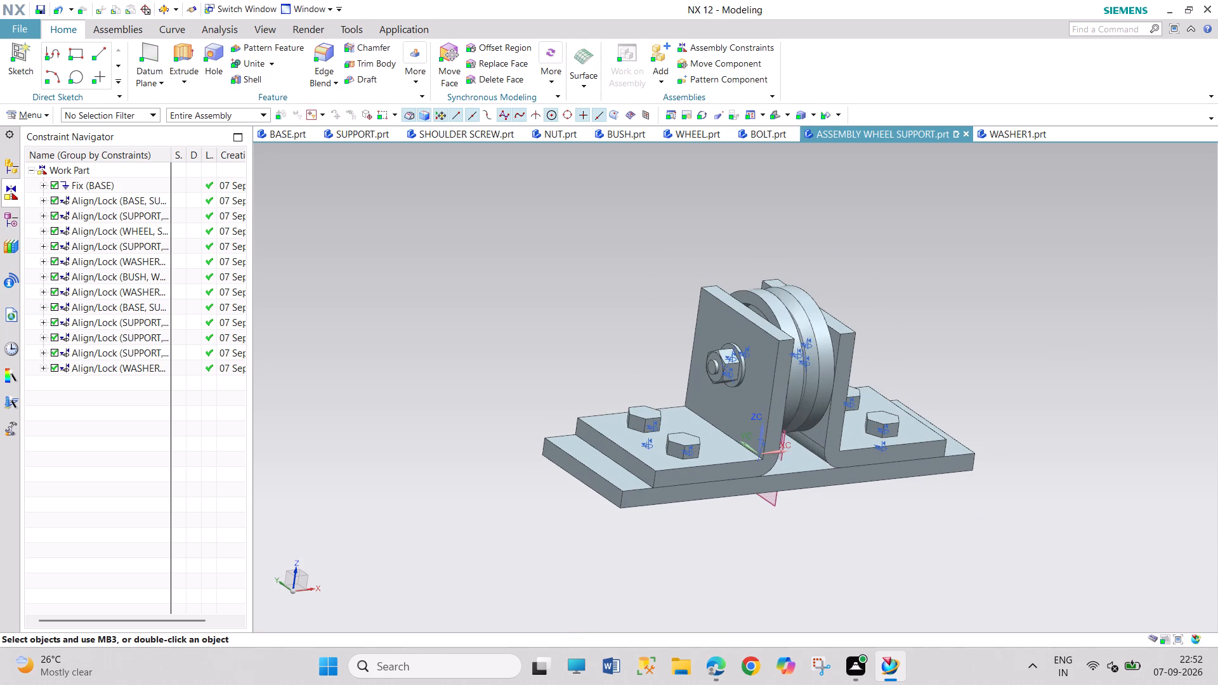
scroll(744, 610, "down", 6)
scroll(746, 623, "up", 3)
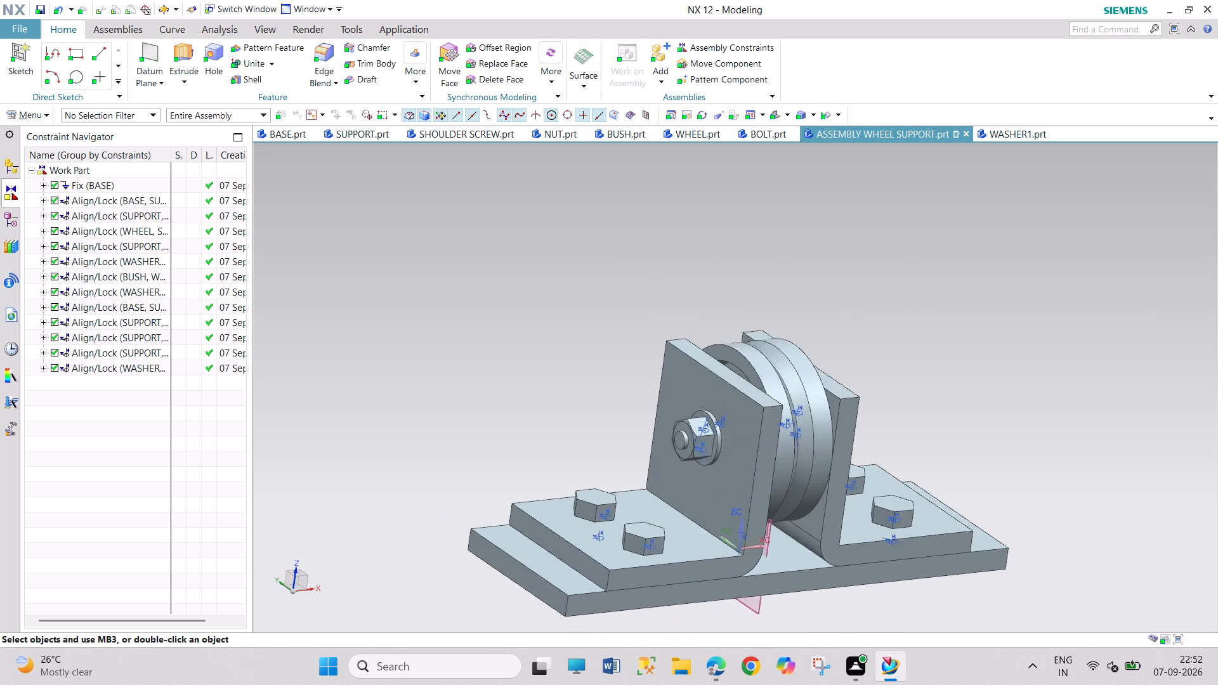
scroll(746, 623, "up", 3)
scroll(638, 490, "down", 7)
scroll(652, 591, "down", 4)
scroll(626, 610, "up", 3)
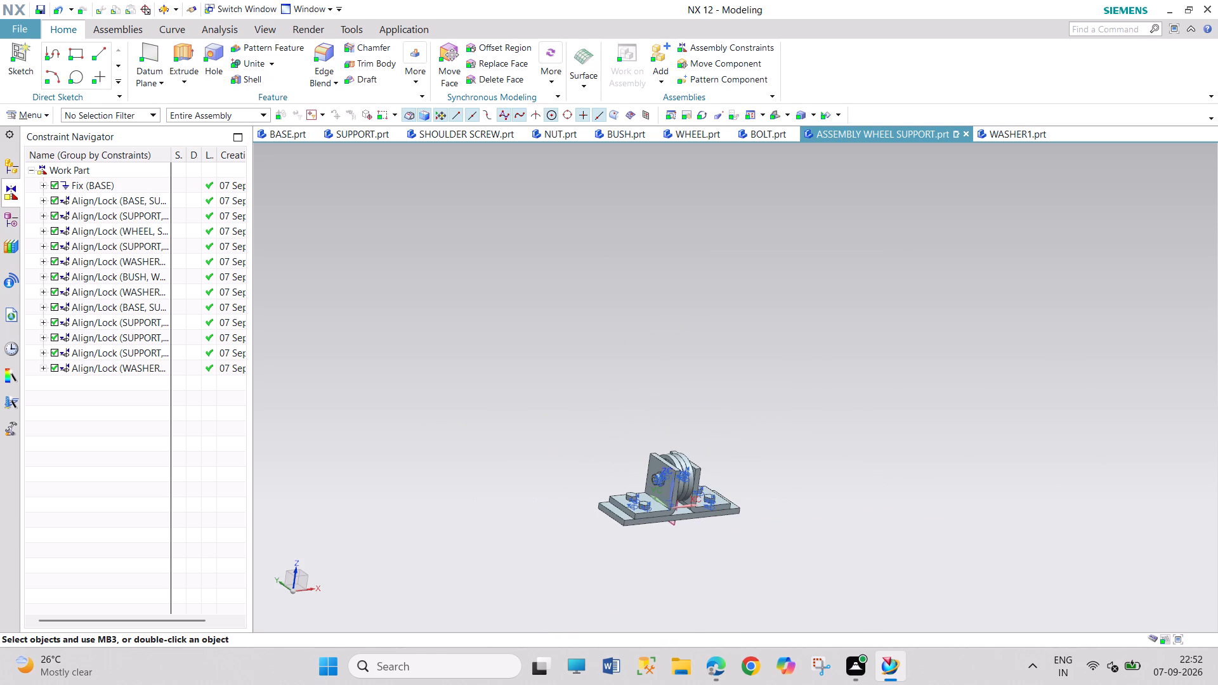
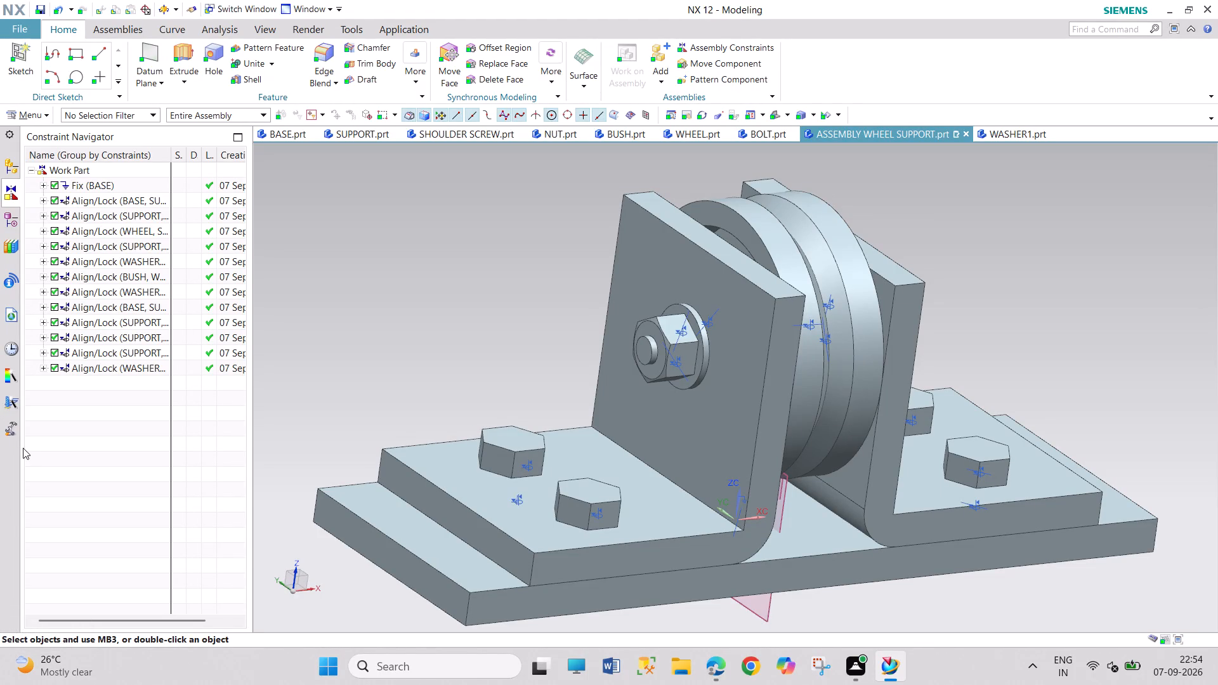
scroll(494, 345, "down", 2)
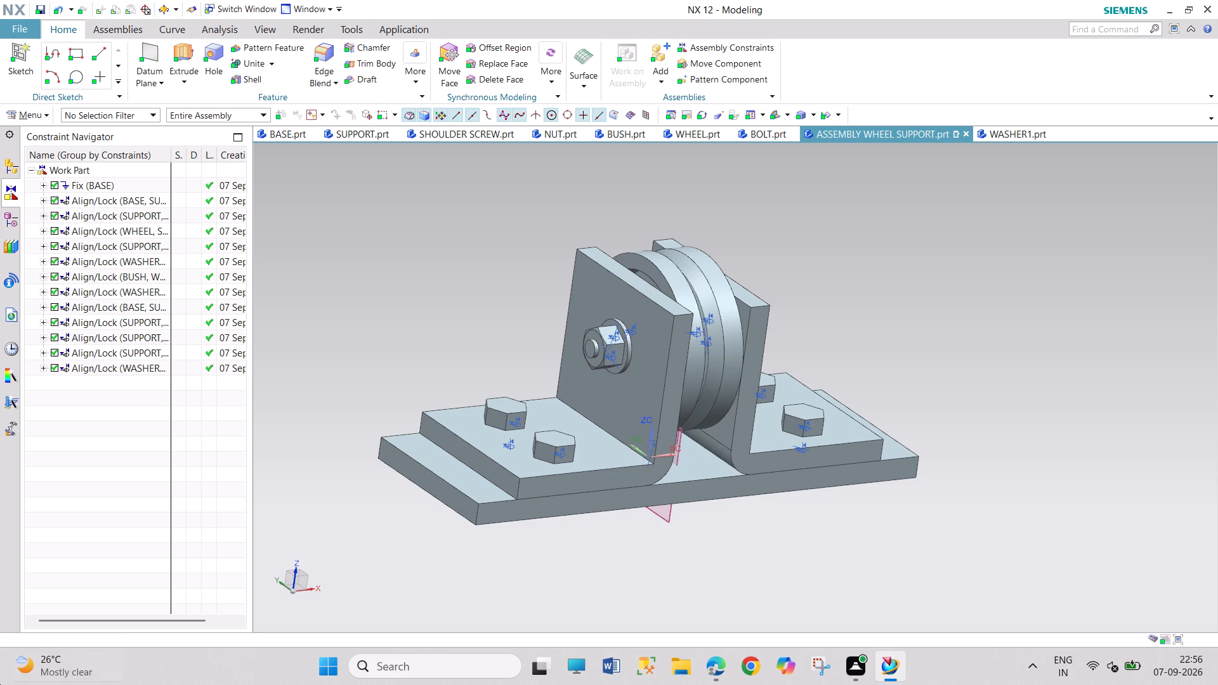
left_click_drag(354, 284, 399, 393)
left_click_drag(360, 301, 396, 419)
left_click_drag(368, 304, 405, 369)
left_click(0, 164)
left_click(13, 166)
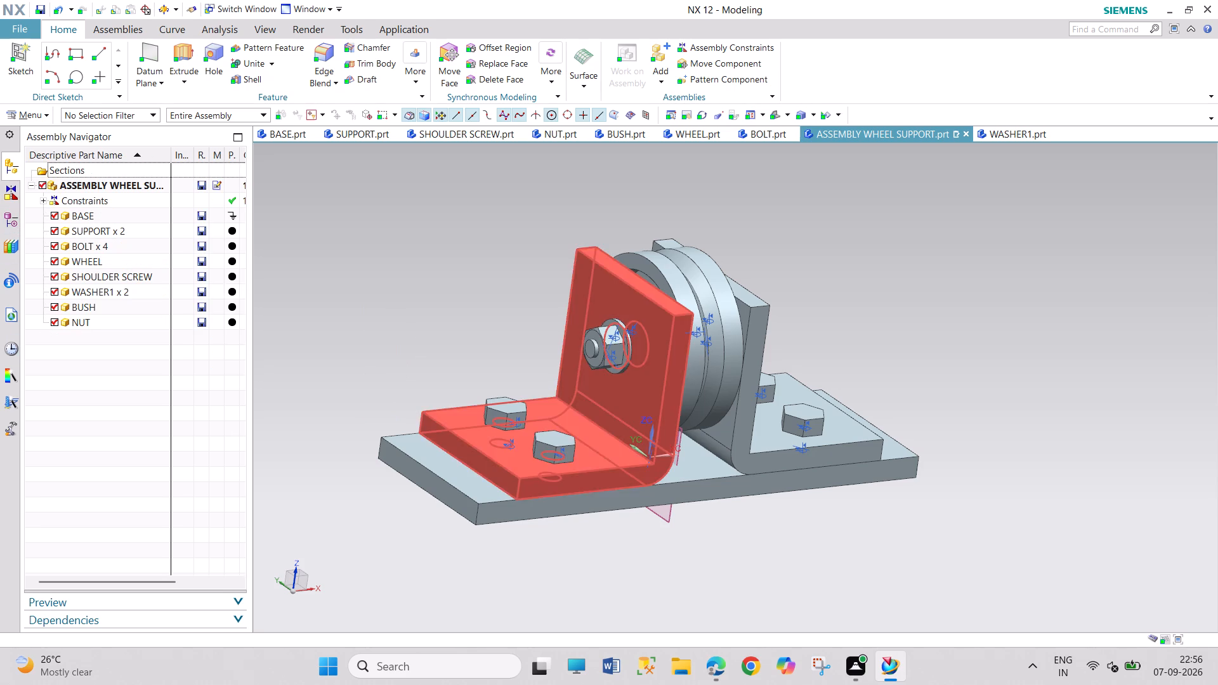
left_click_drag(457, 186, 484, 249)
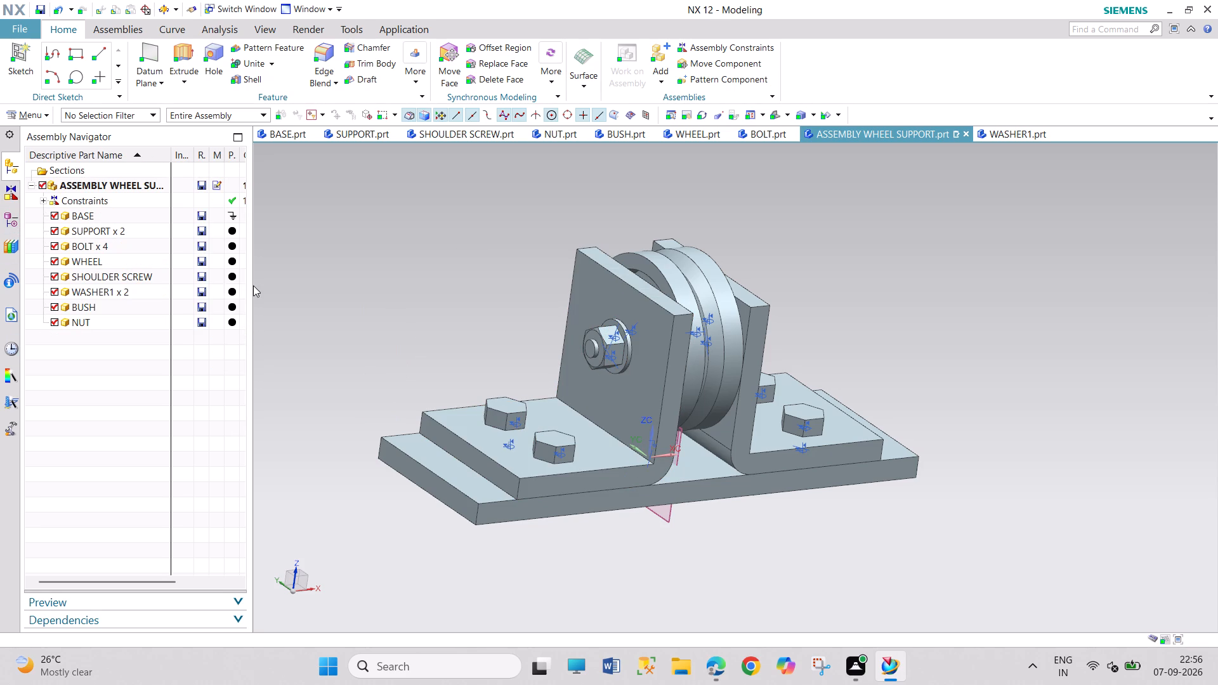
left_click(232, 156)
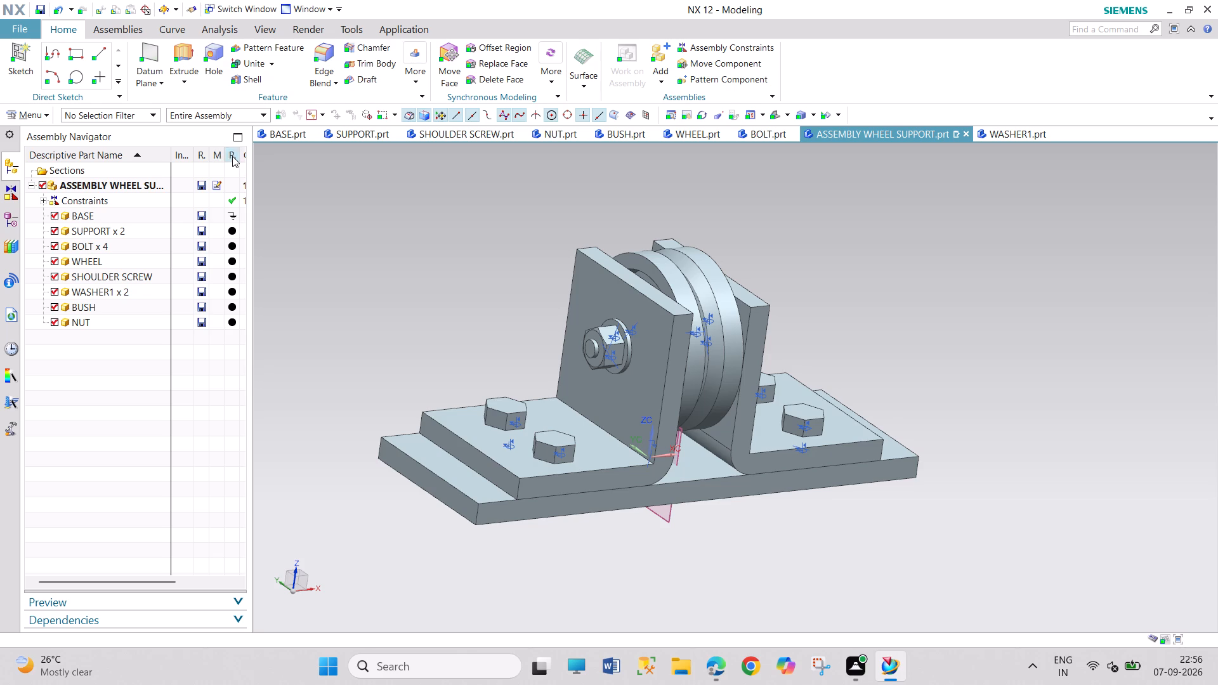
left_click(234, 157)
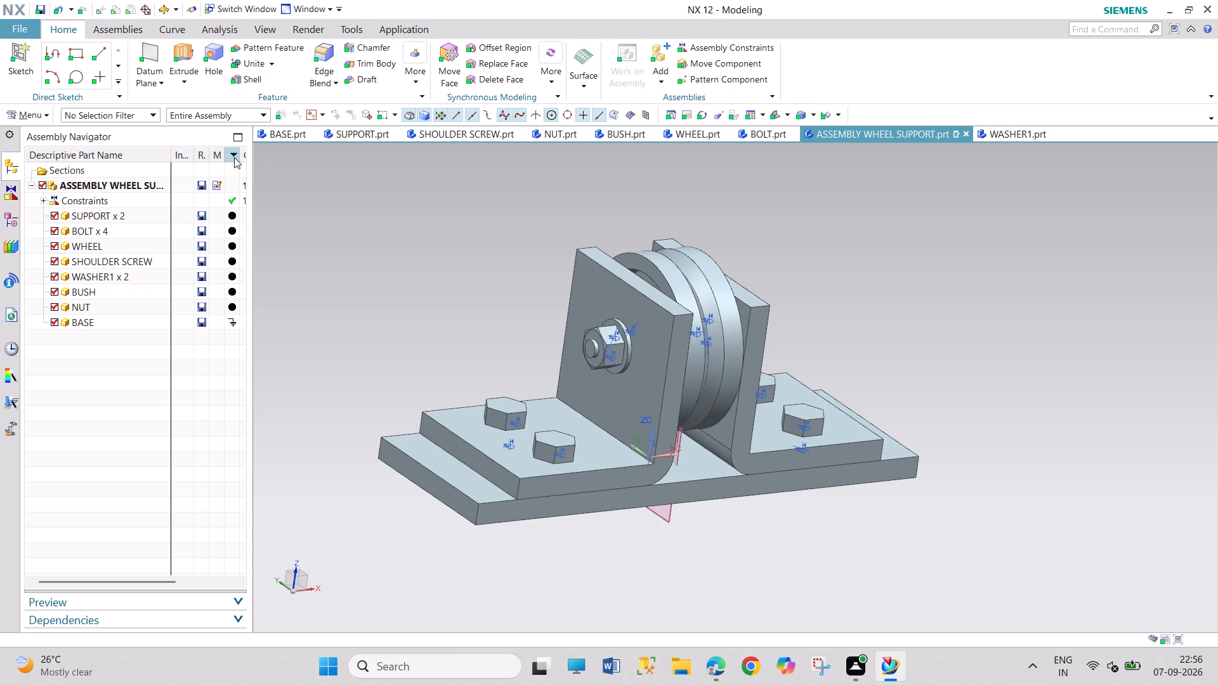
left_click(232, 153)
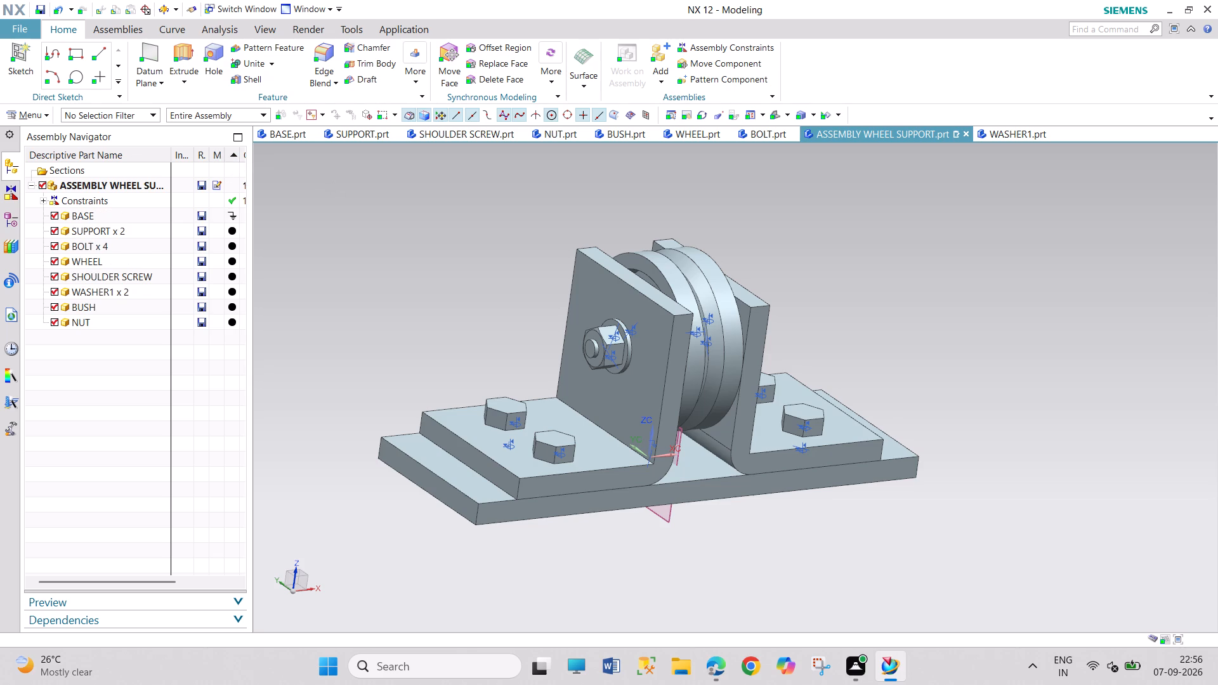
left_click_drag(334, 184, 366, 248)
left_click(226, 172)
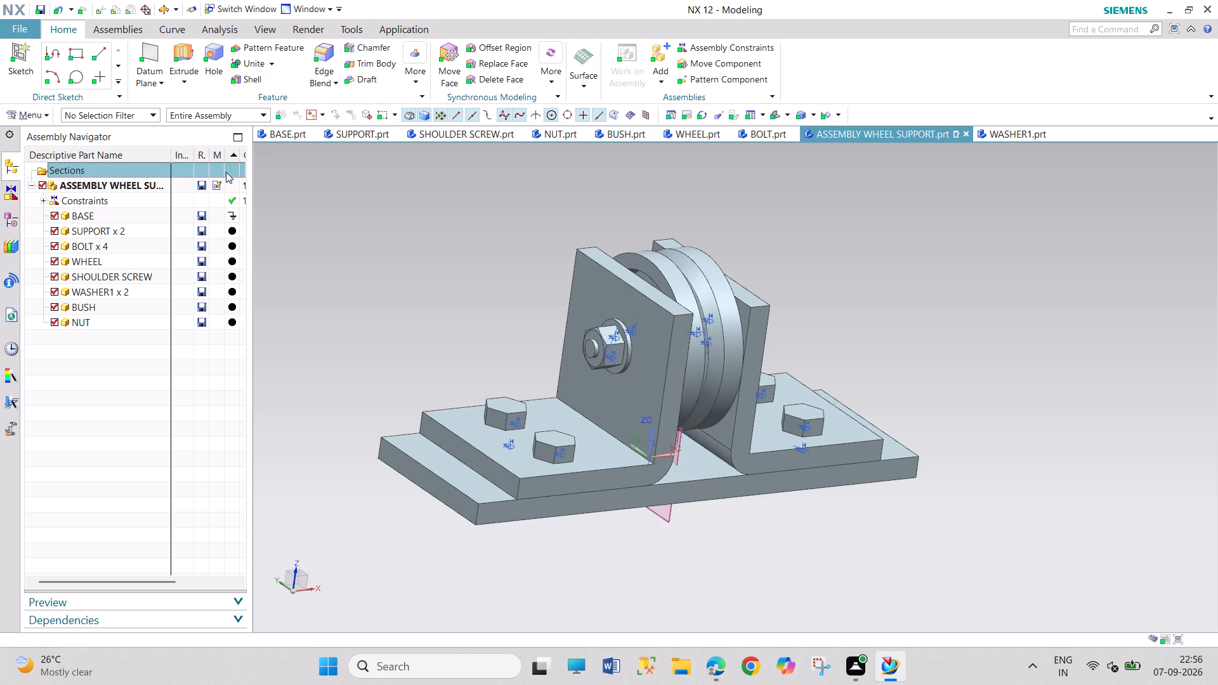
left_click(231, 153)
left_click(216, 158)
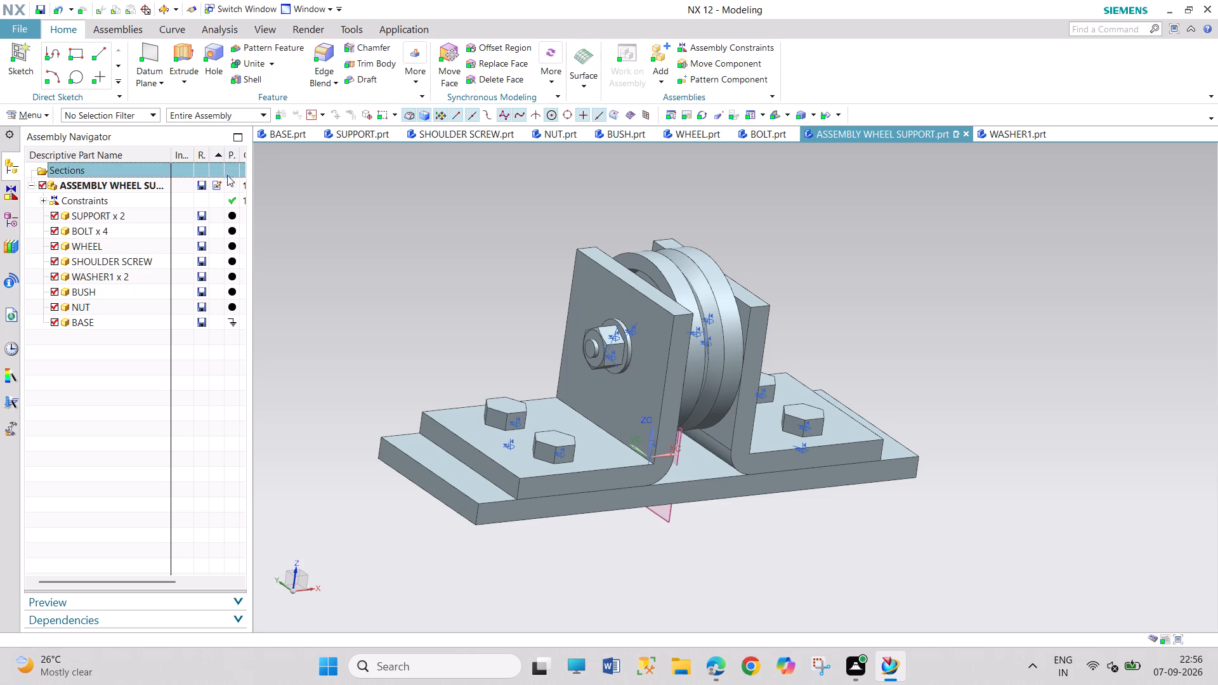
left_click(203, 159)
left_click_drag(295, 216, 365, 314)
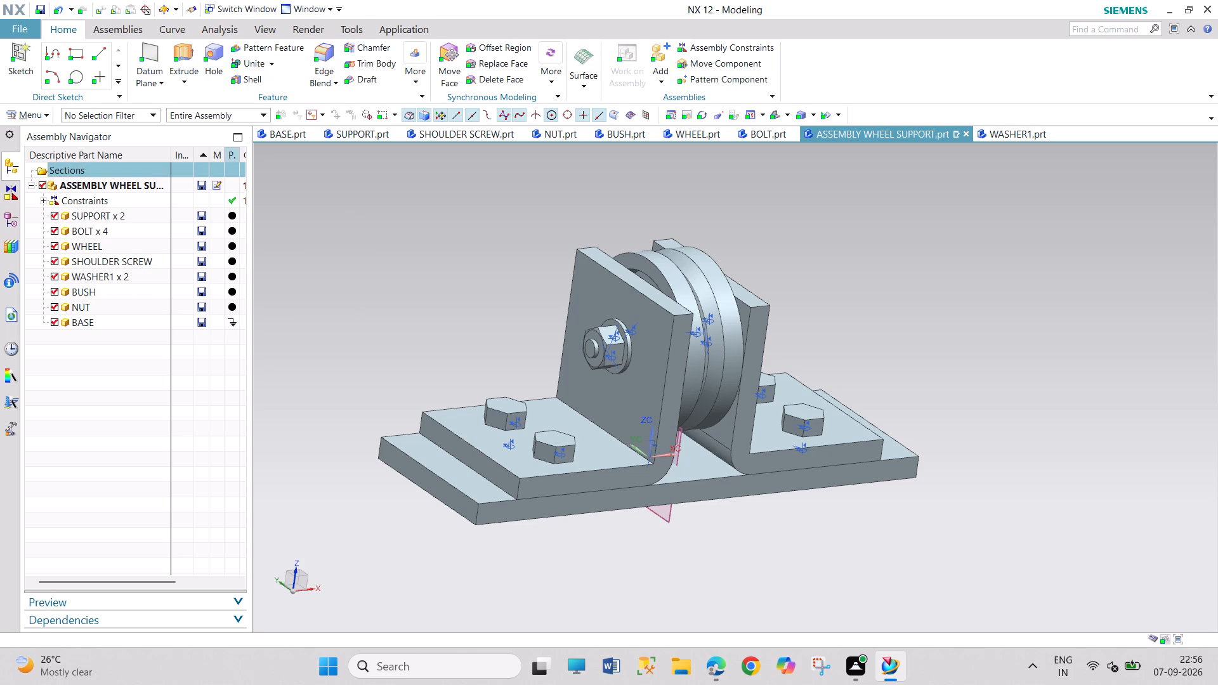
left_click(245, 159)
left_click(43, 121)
Switch the wheel support assembly to Drafting and create a drawing sheet from the A2 - Size template.
left_click(393, 22)
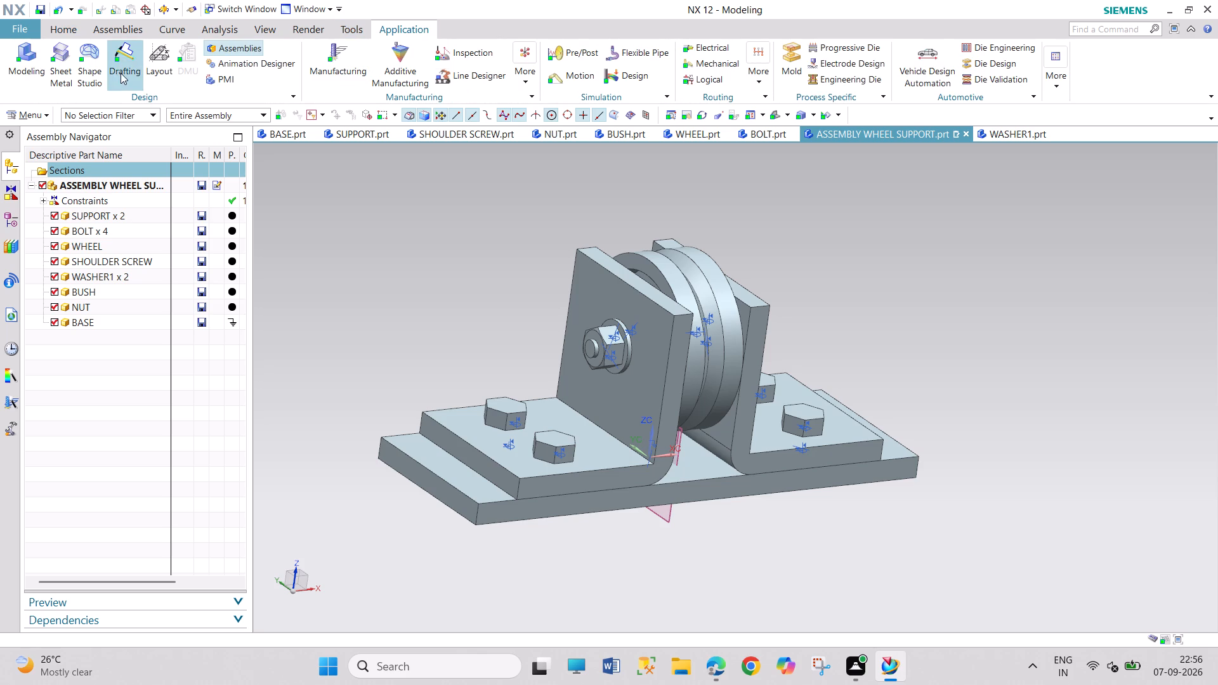
left_click(121, 73)
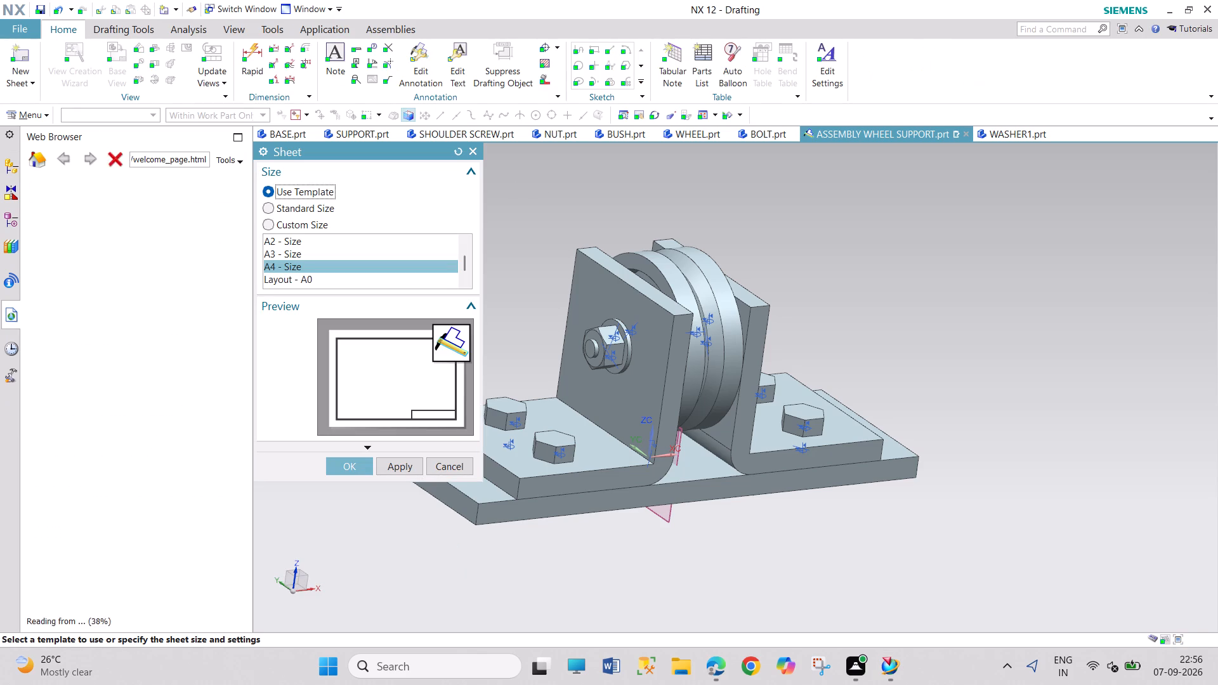
left_click(332, 275)
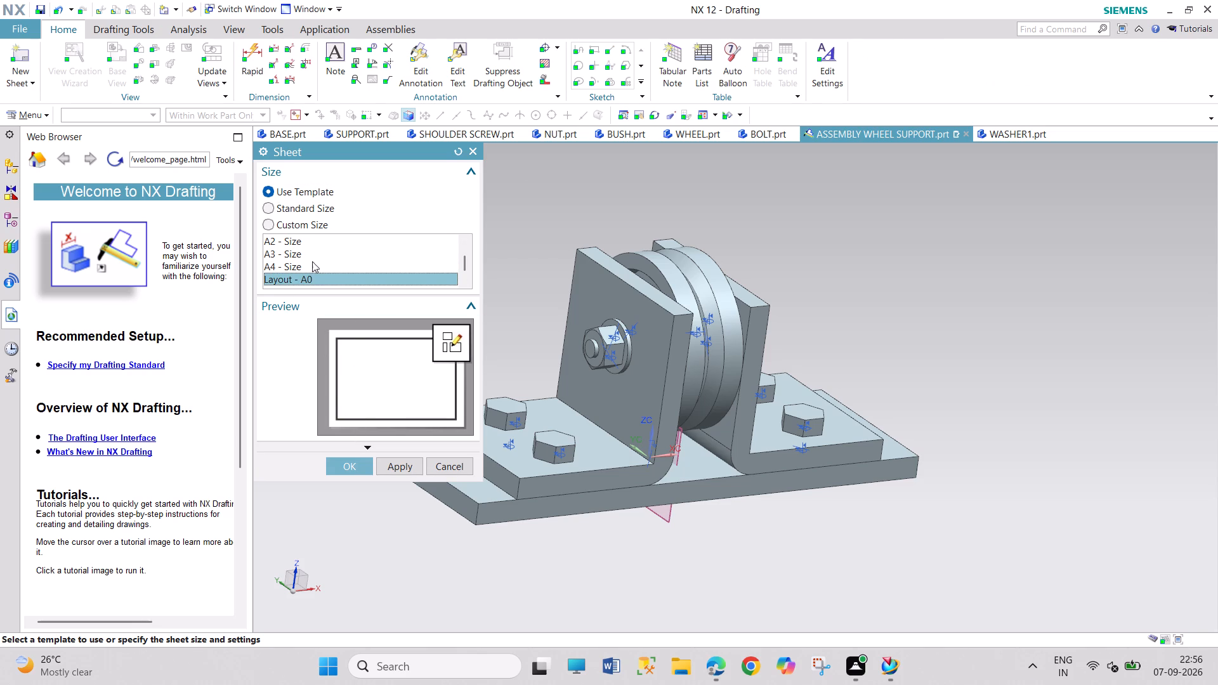
left_click(313, 239)
left_click(361, 470)
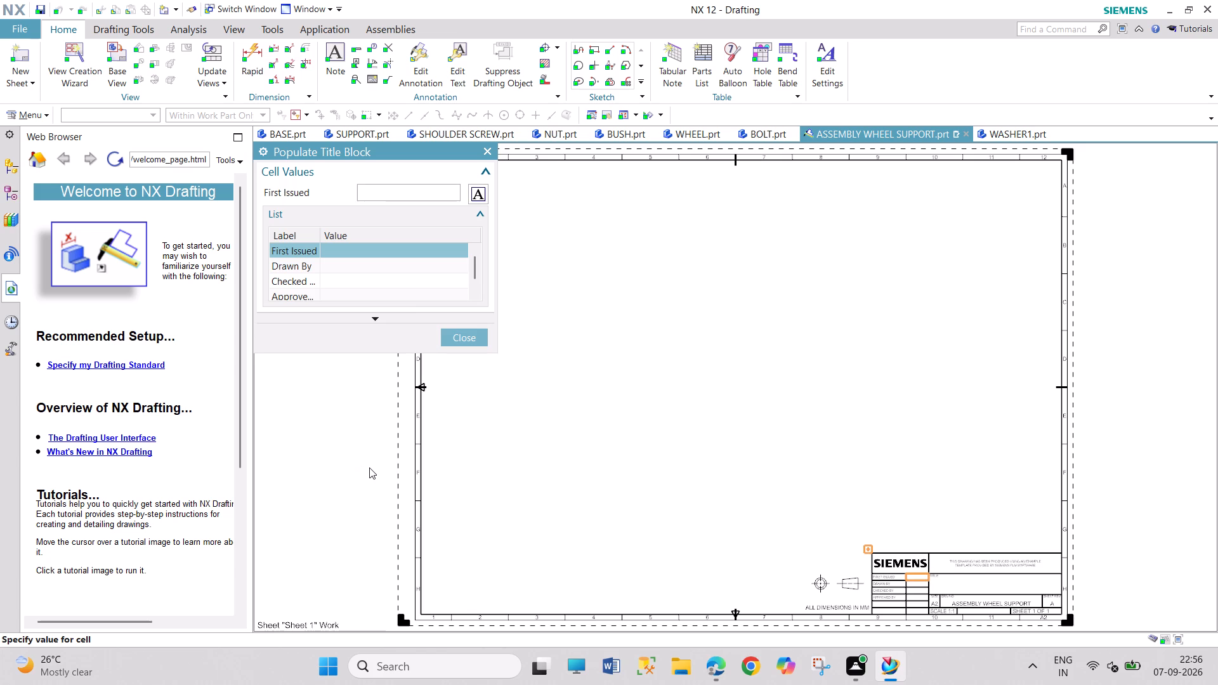
Fill in the title block's Drawn By cell with OMNAMASHIVAYAM and finish populating the title block.
left_click(355, 259)
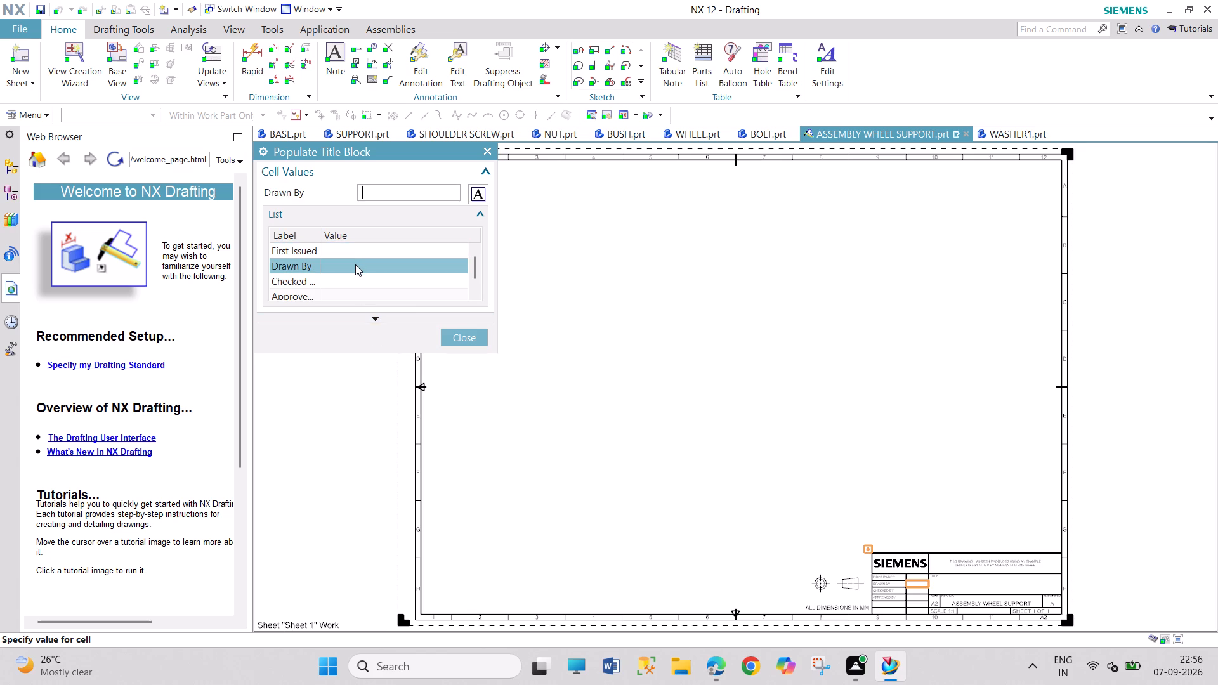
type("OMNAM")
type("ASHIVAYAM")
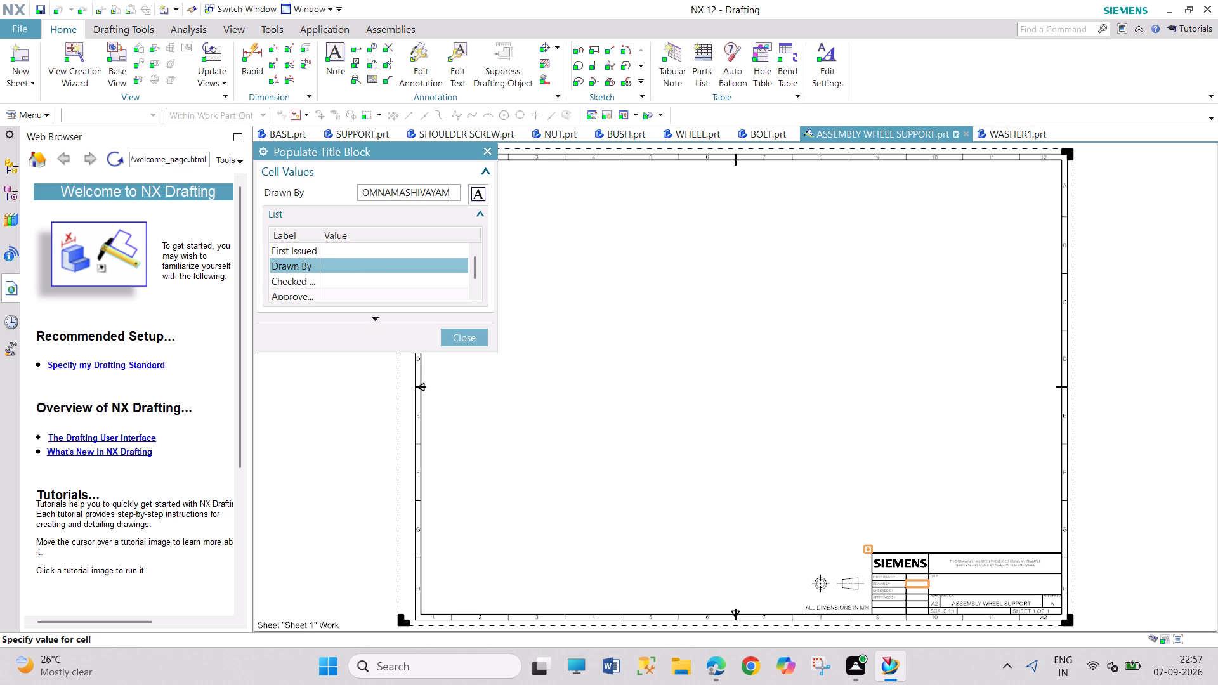
left_click(464, 336)
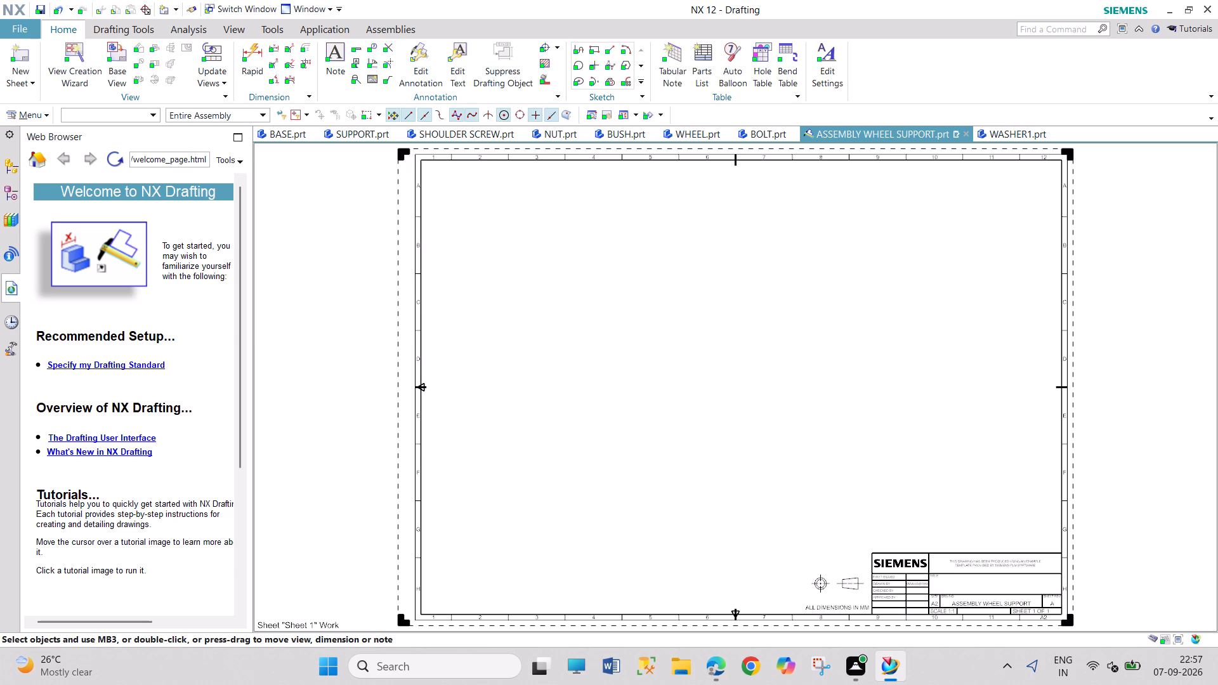
Examine the title block and the overall layout of the new A2 sheet.
scroll(930, 603, "up", 5)
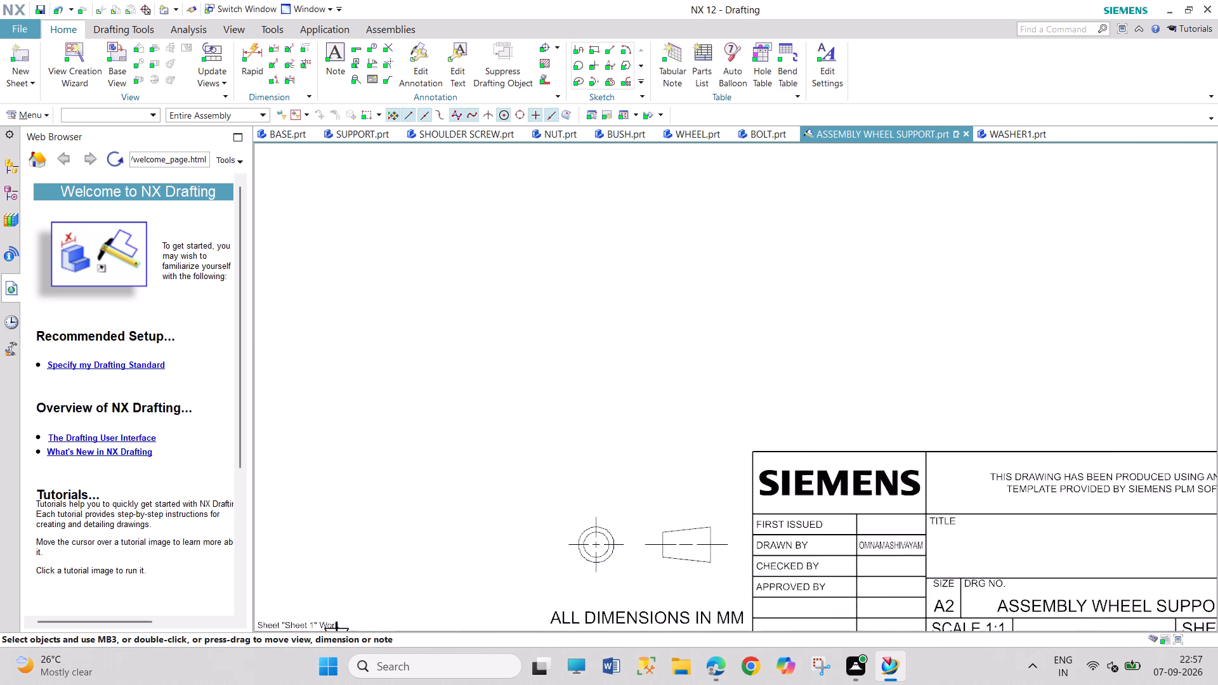
scroll(930, 601, "up", 1)
scroll(930, 601, "down", 5)
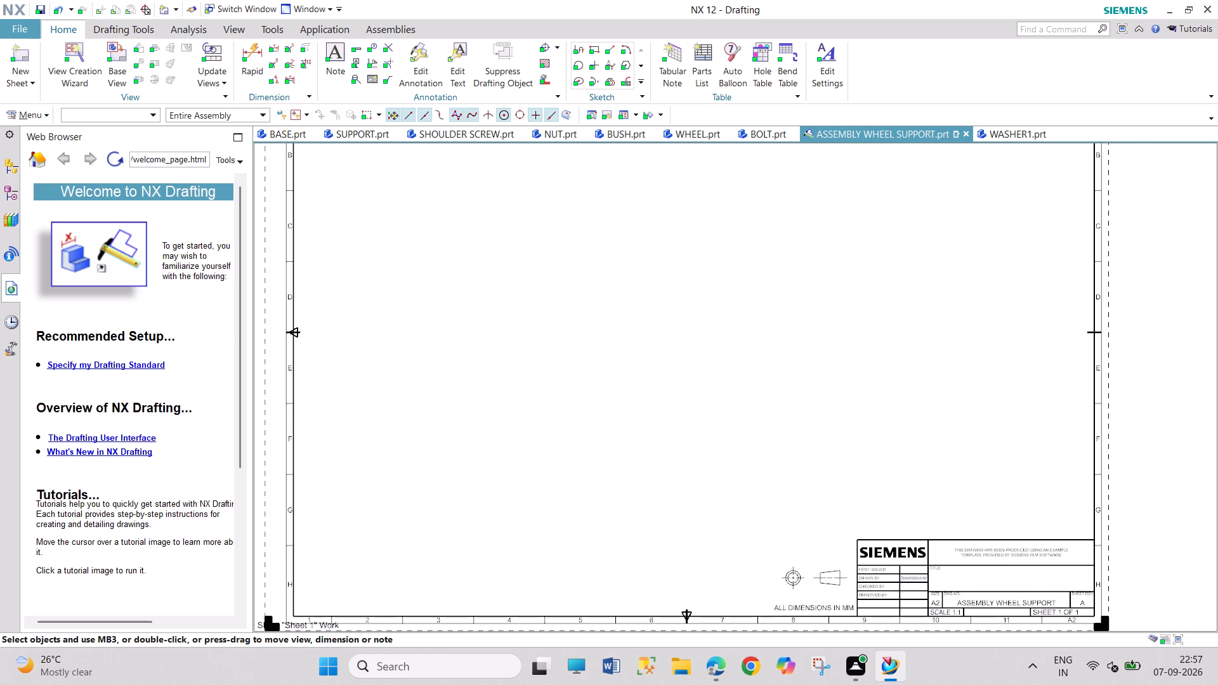
scroll(815, 461, "down", 3)
scroll(990, 341, "up", 1)
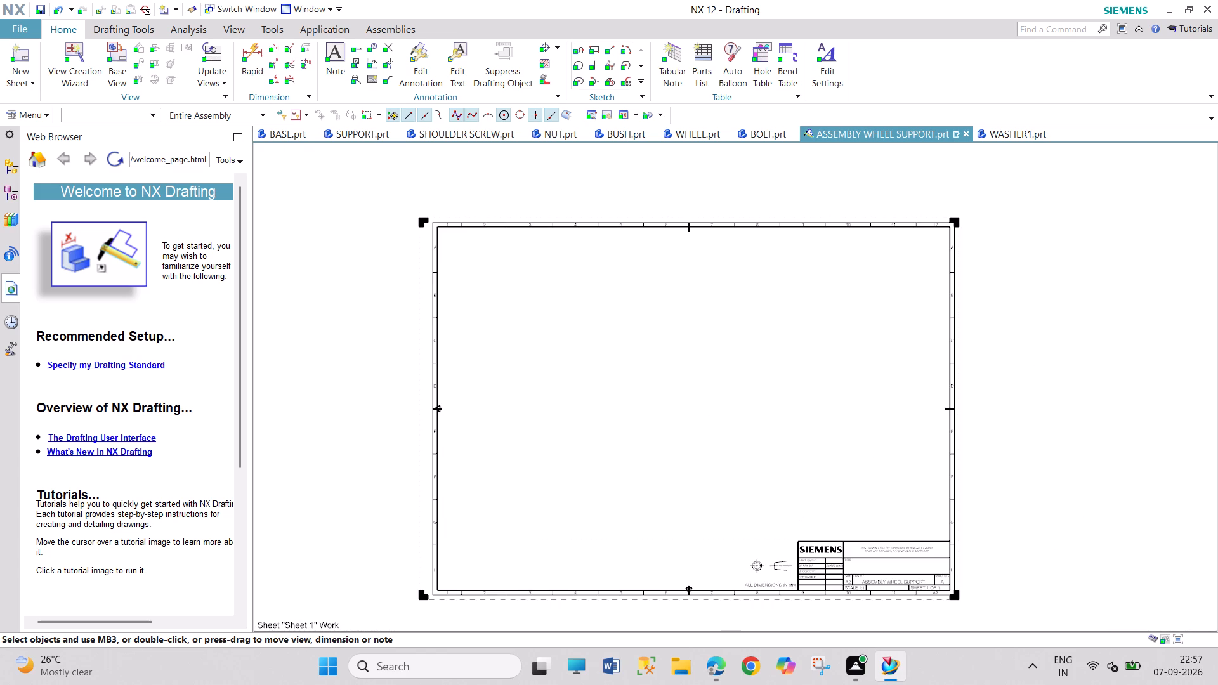
double_click(699, 447)
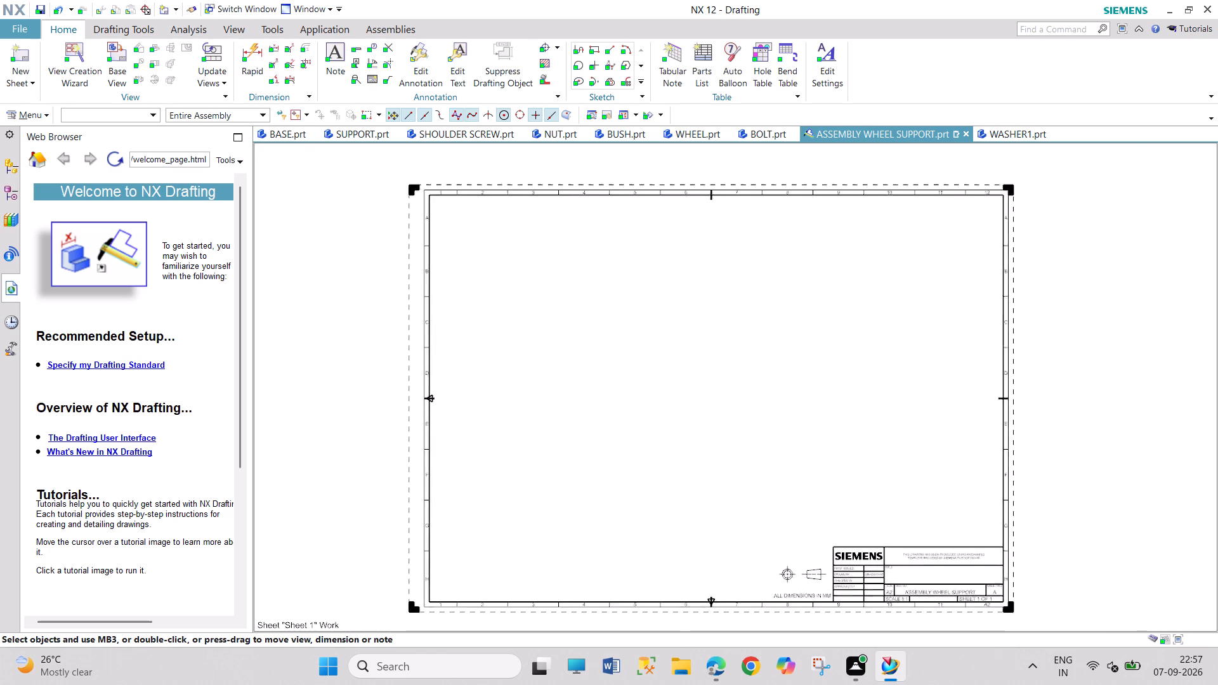
double_click(1198, 460)
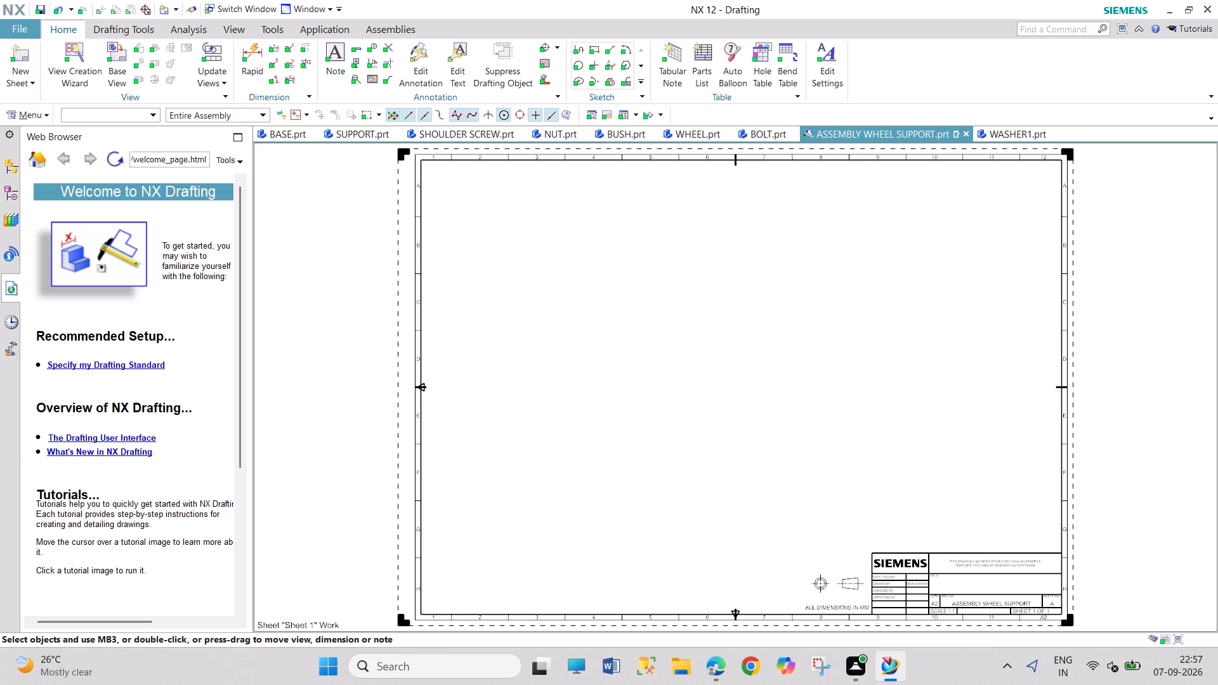
scroll(919, 449, "down", 3)
double_click(1187, 488)
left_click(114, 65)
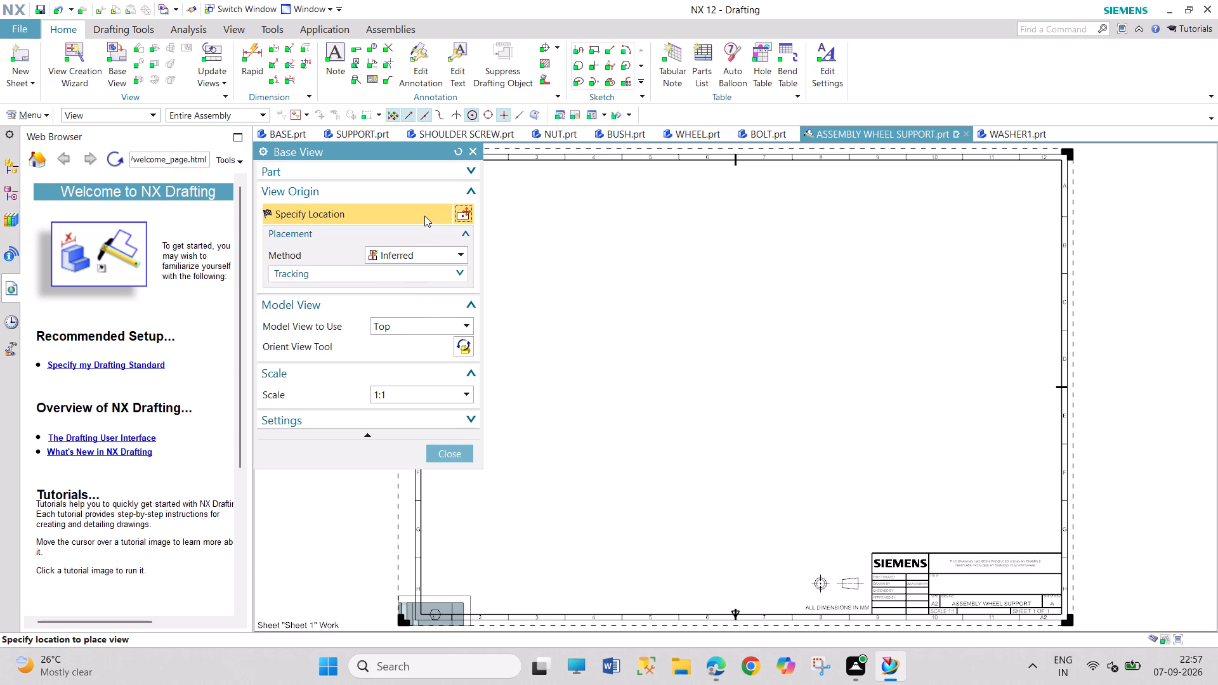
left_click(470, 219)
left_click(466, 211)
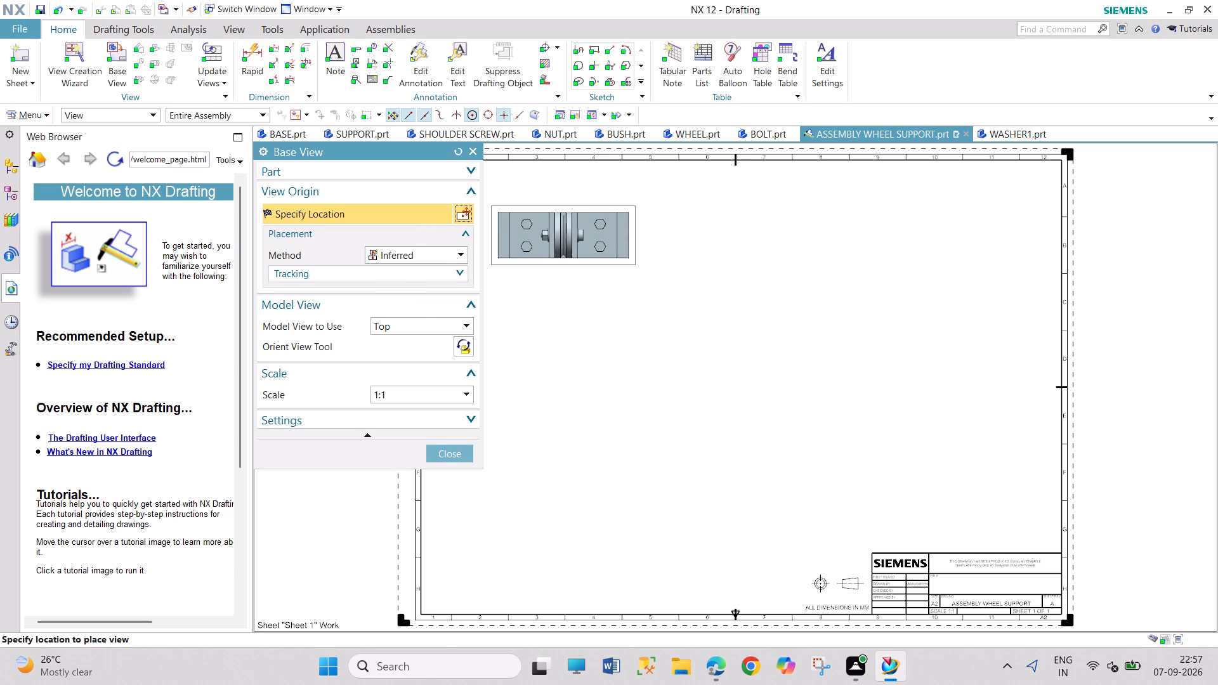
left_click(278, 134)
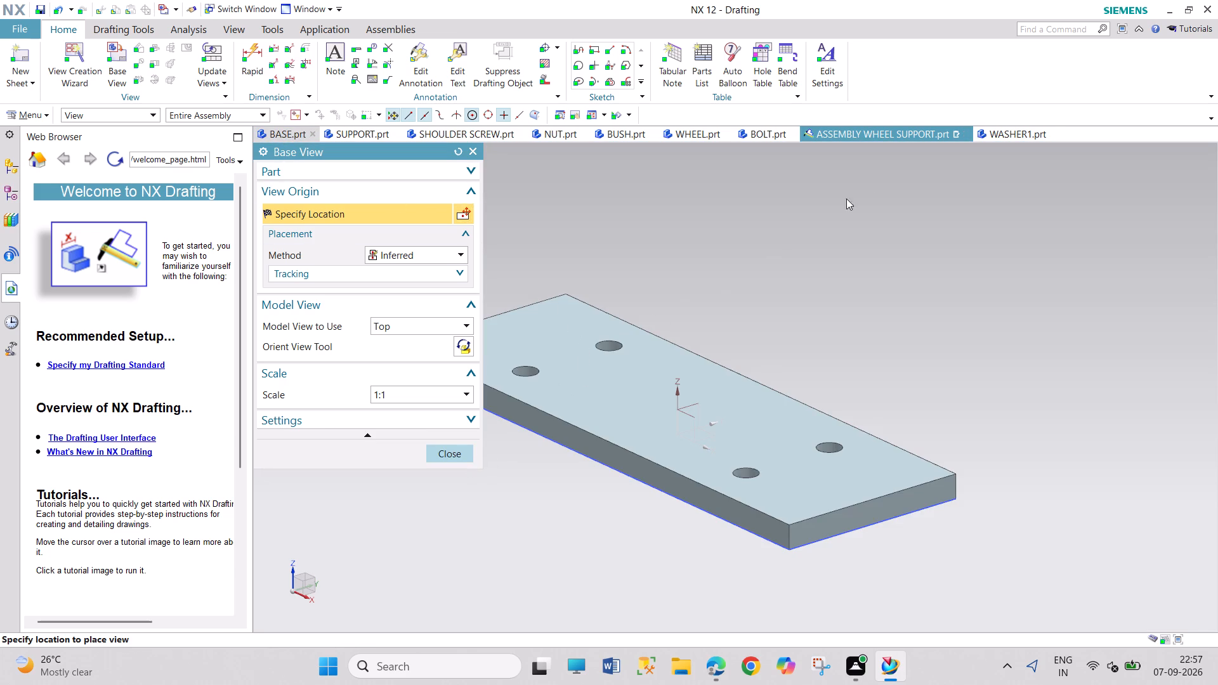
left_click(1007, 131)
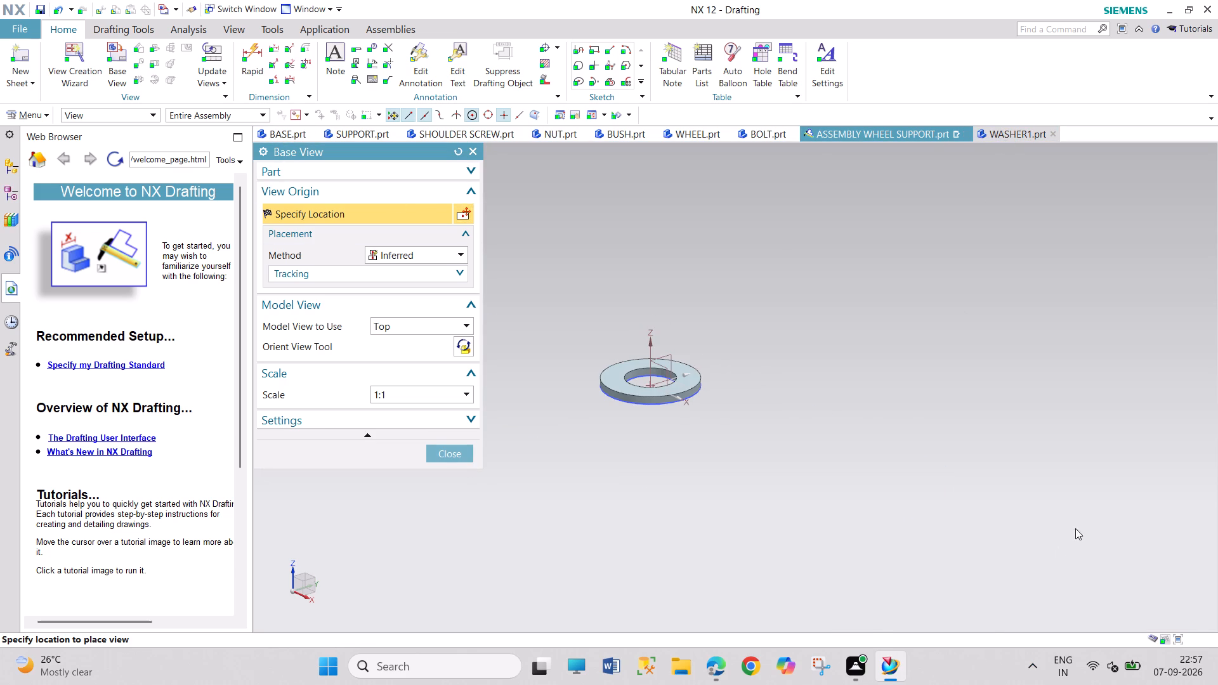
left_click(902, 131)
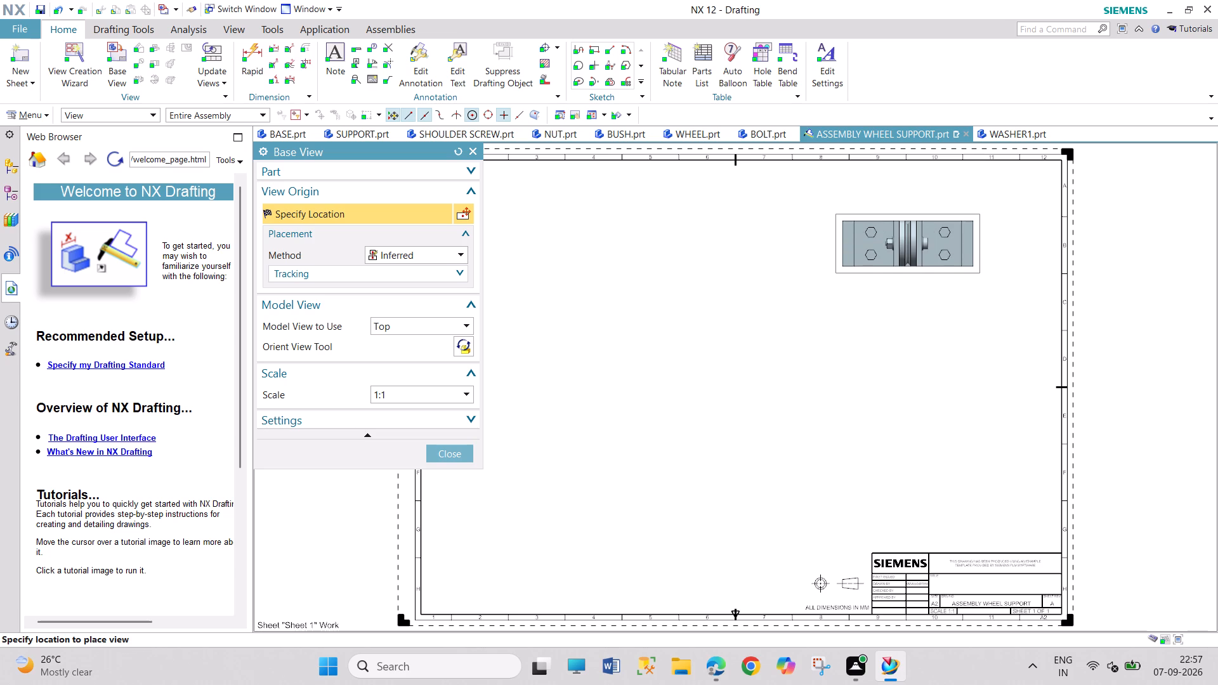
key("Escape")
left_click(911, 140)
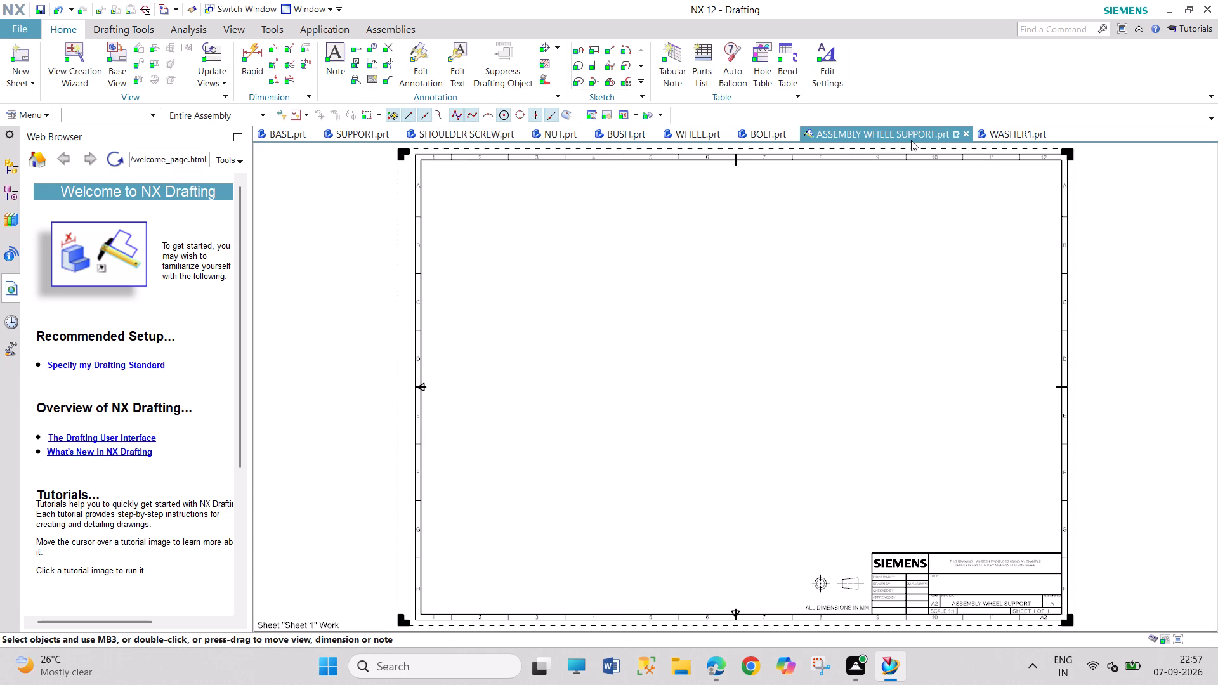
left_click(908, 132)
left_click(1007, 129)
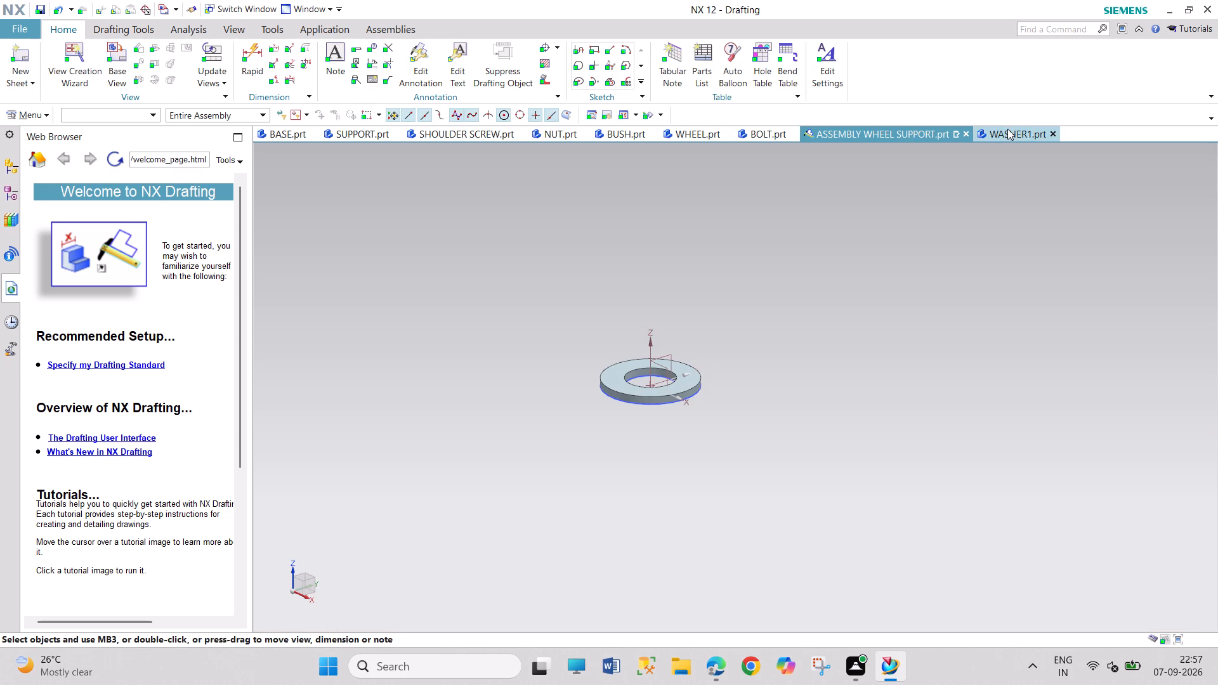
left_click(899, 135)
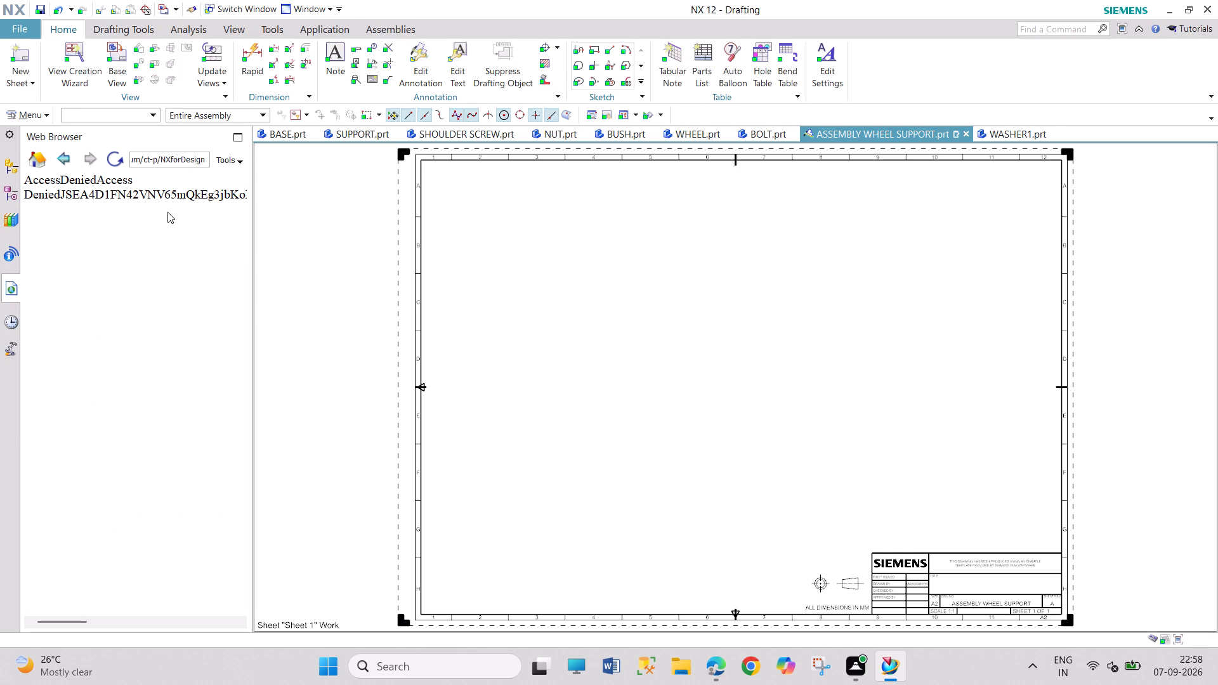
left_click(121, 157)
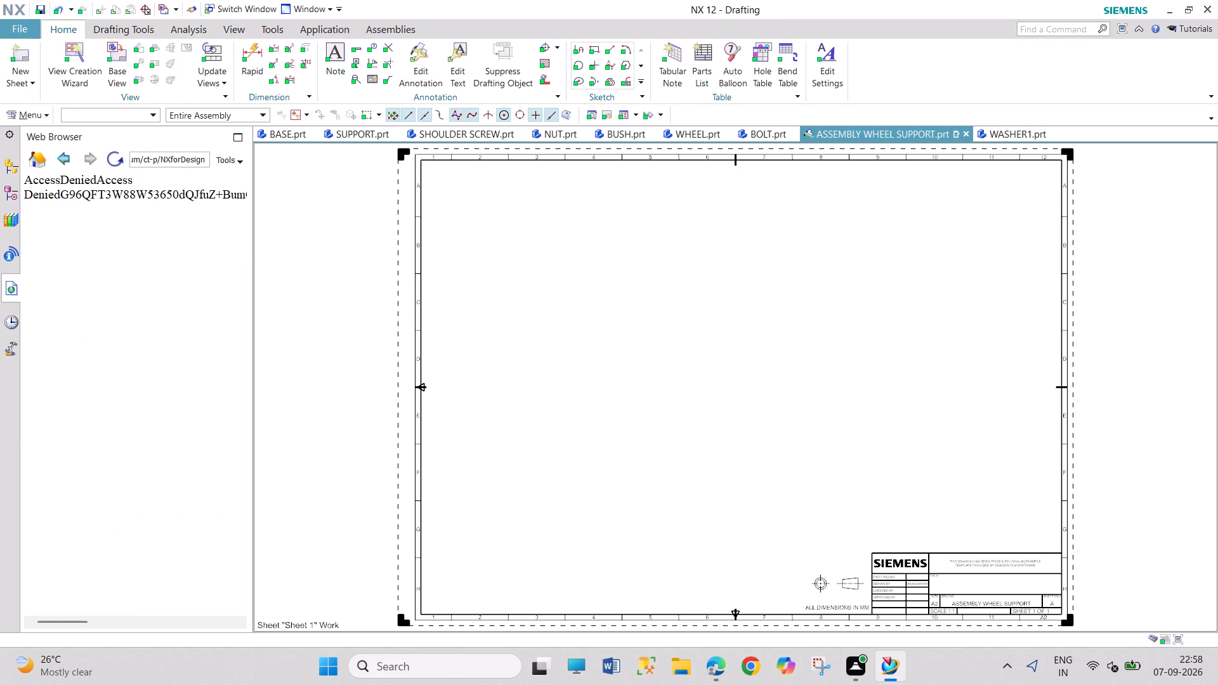
Undo the title block entries and the A2 sheet creation, going back to the wheel support assembly in Modeling.
key("ctrl+z")
key("ctrl+z")
key("ctrl+z")
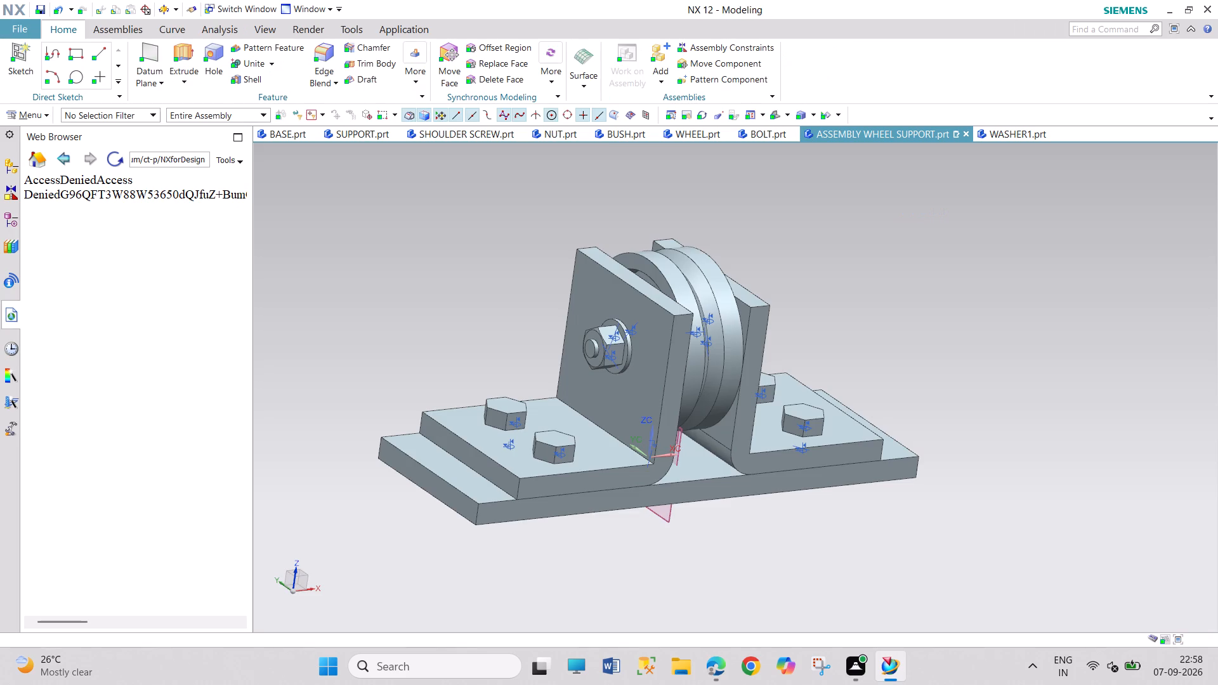
Save the wheel support assembly.
key("ctrl+s")
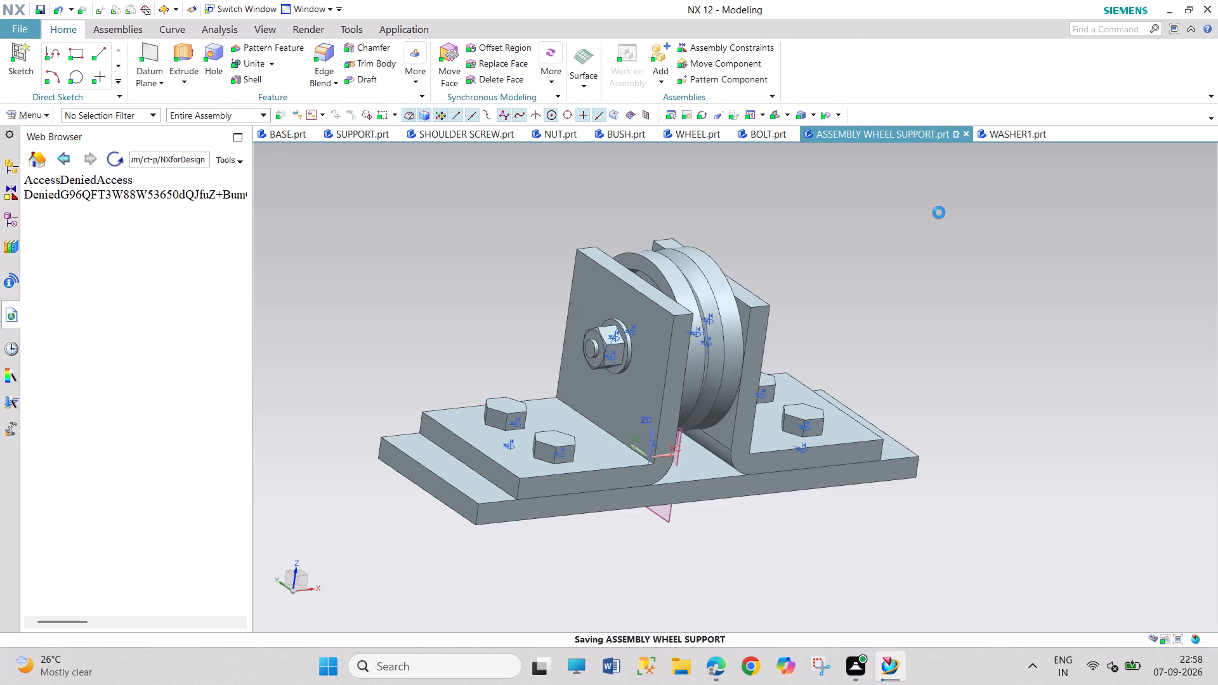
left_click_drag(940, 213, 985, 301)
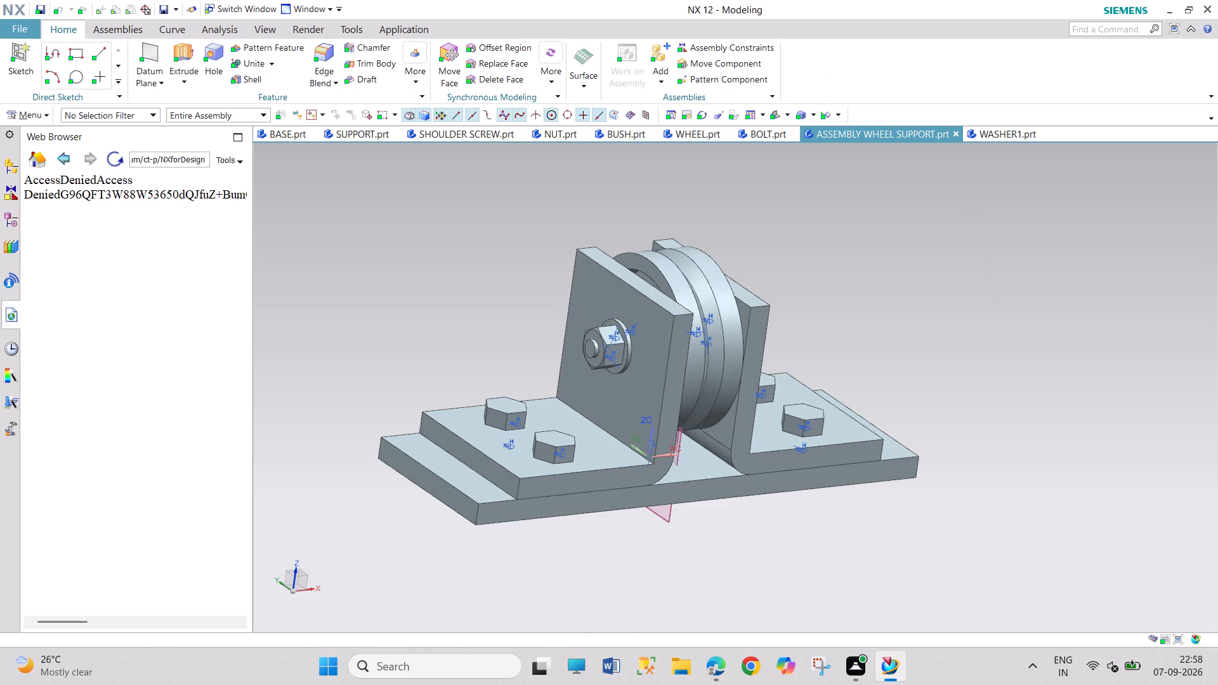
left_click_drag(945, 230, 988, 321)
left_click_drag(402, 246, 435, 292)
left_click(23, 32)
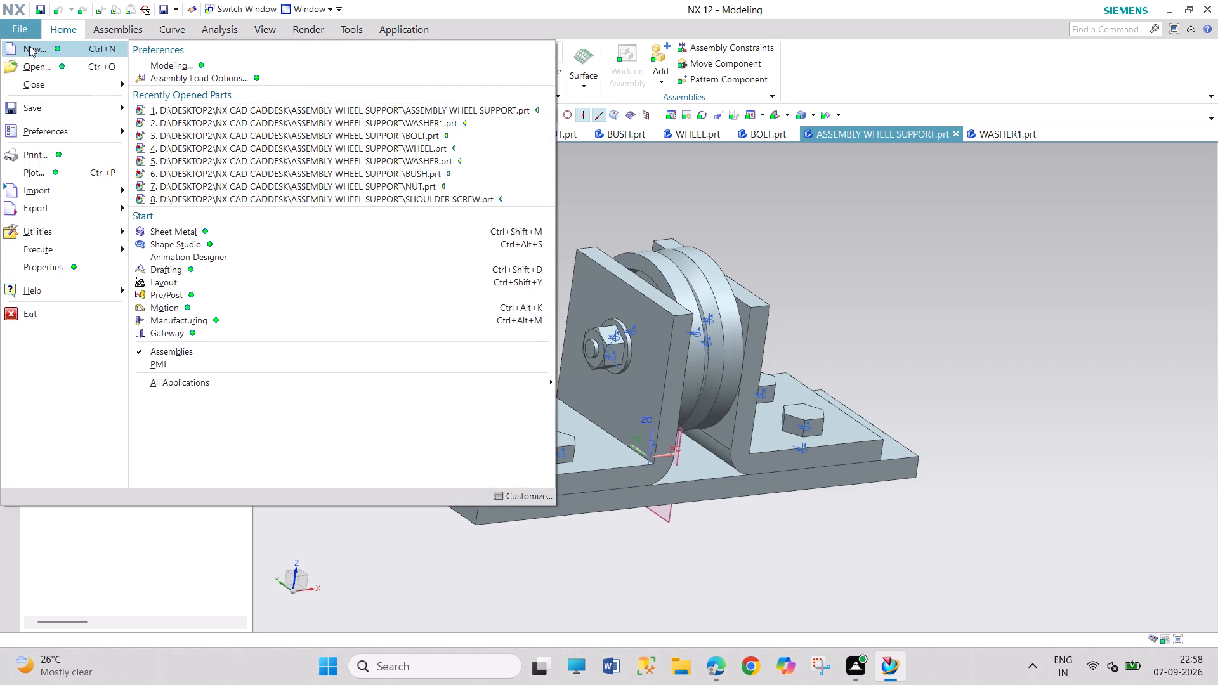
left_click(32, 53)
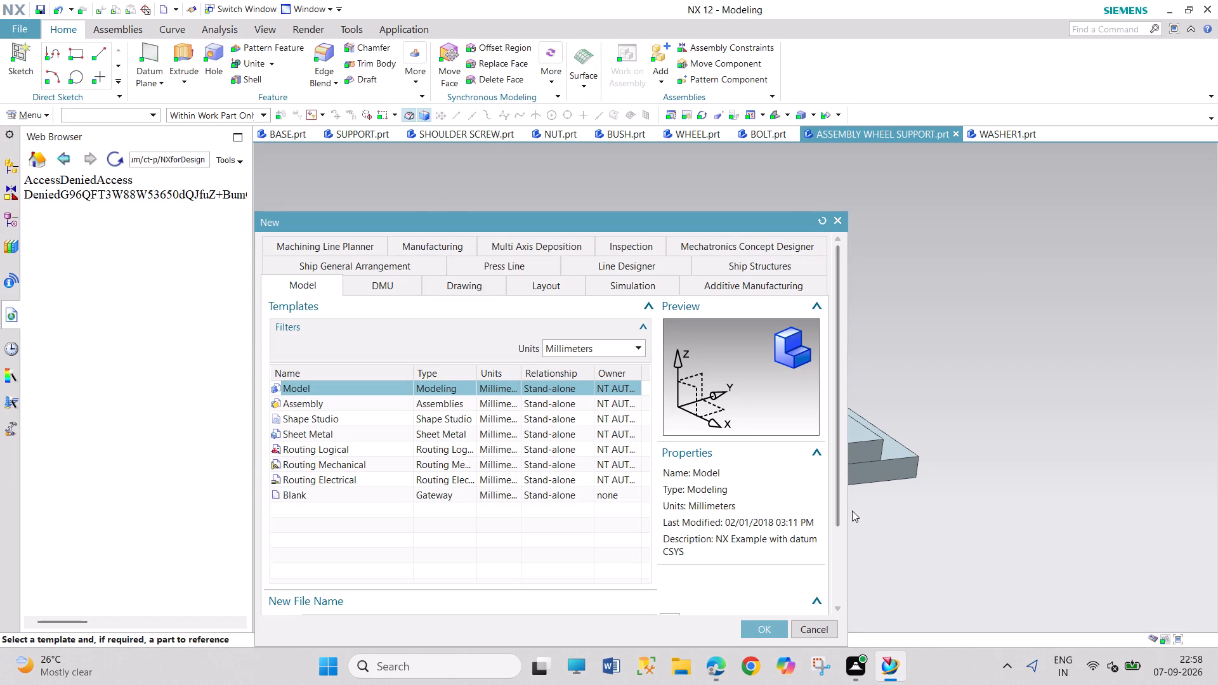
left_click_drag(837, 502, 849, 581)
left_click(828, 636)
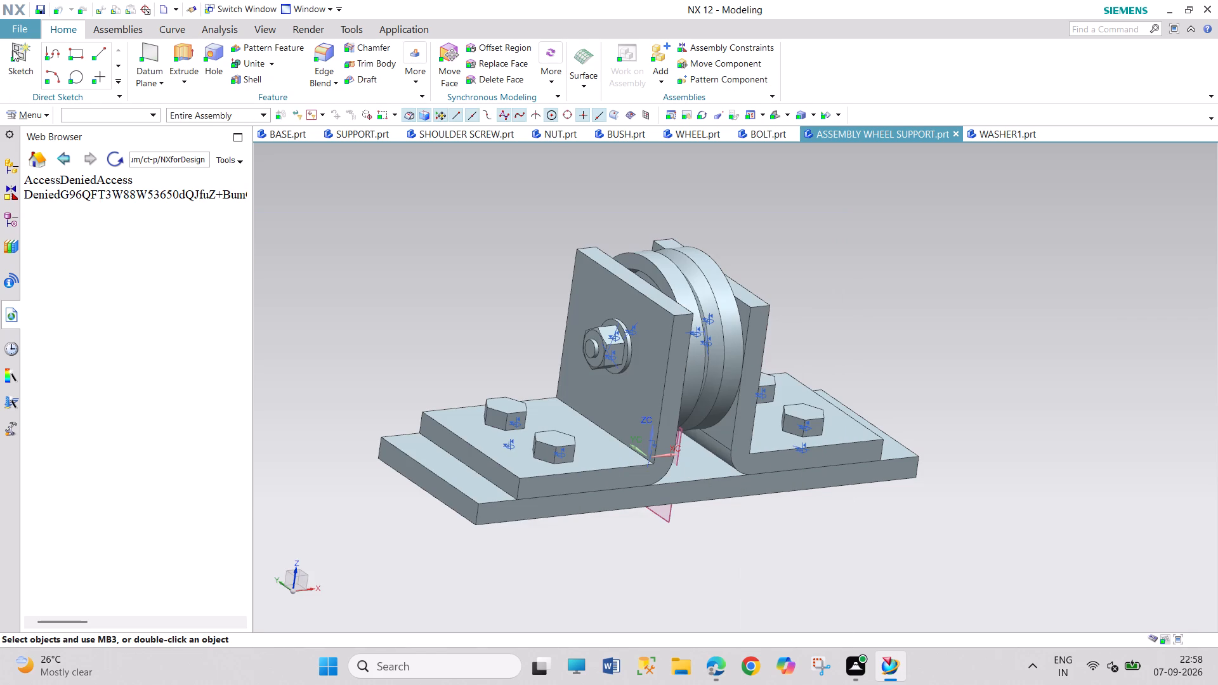
Exit NX with the wheel support assembly and its component parts still open.
left_click(18, 27)
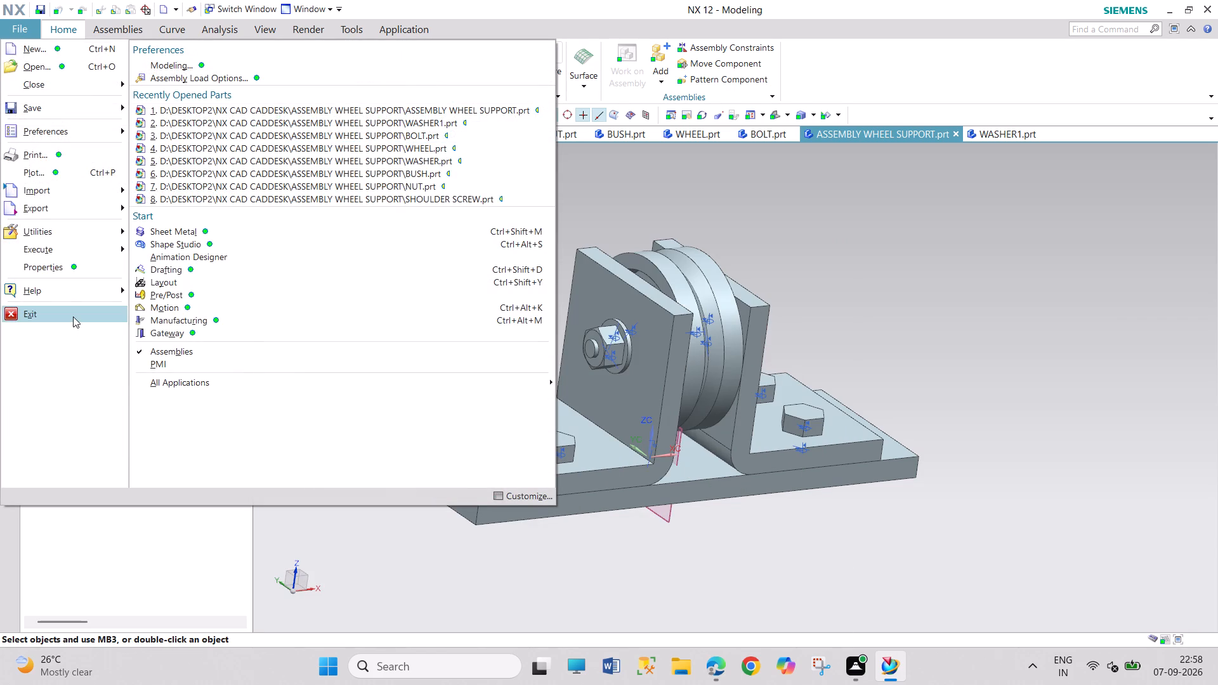
left_click(73, 316)
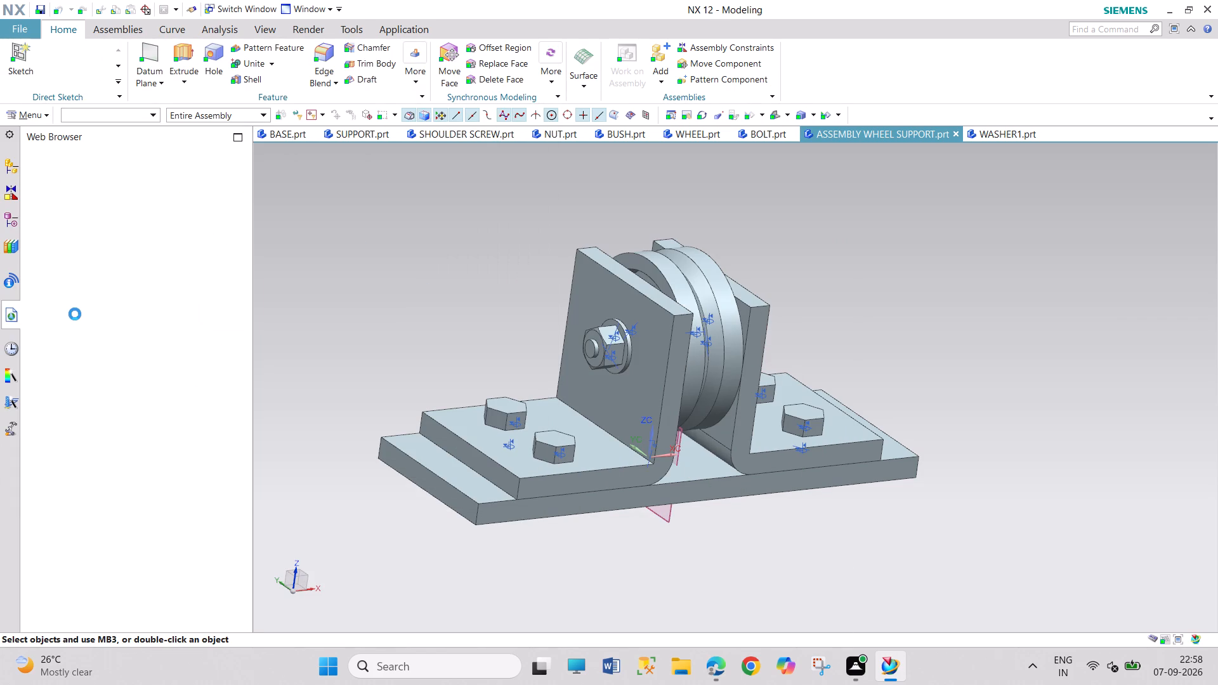
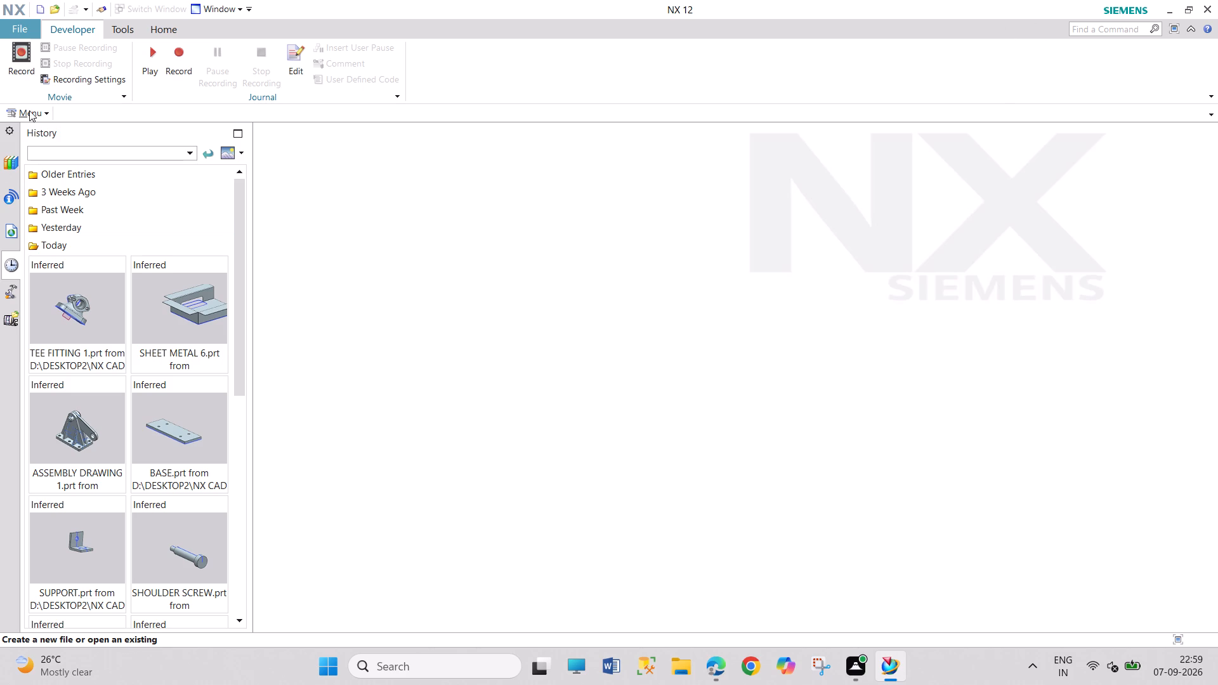
Create a new stand-alone part in millimetres from the Model template.
left_click(164, 36)
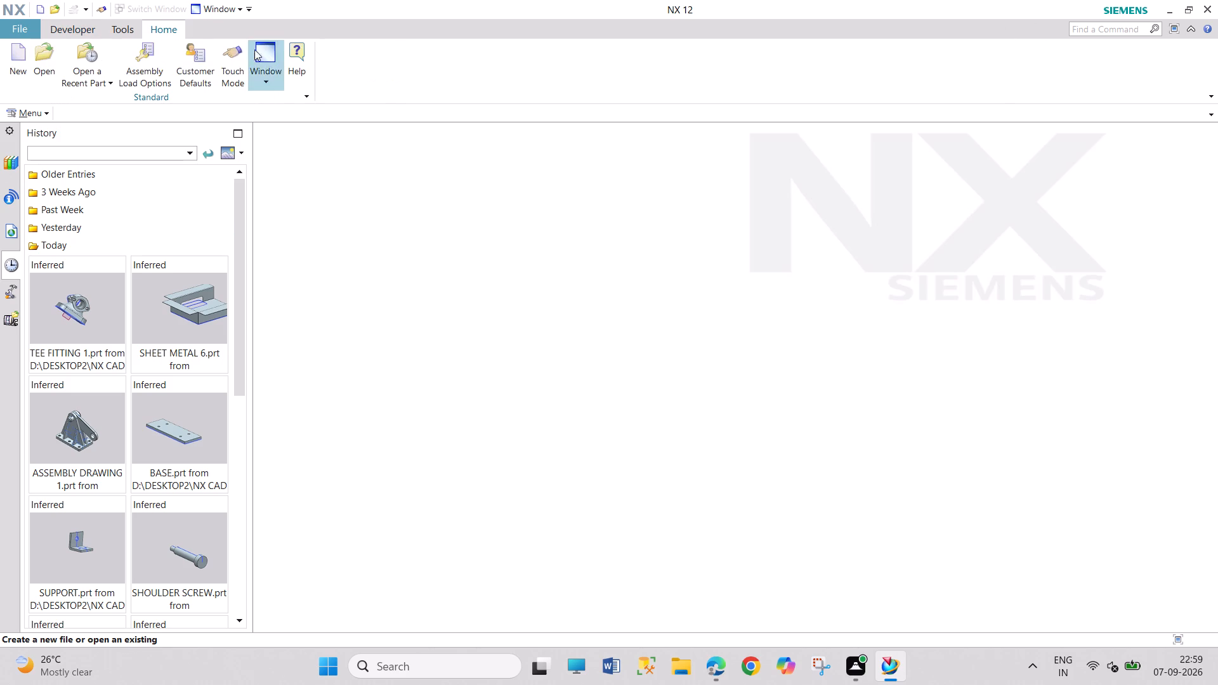
left_click(11, 89)
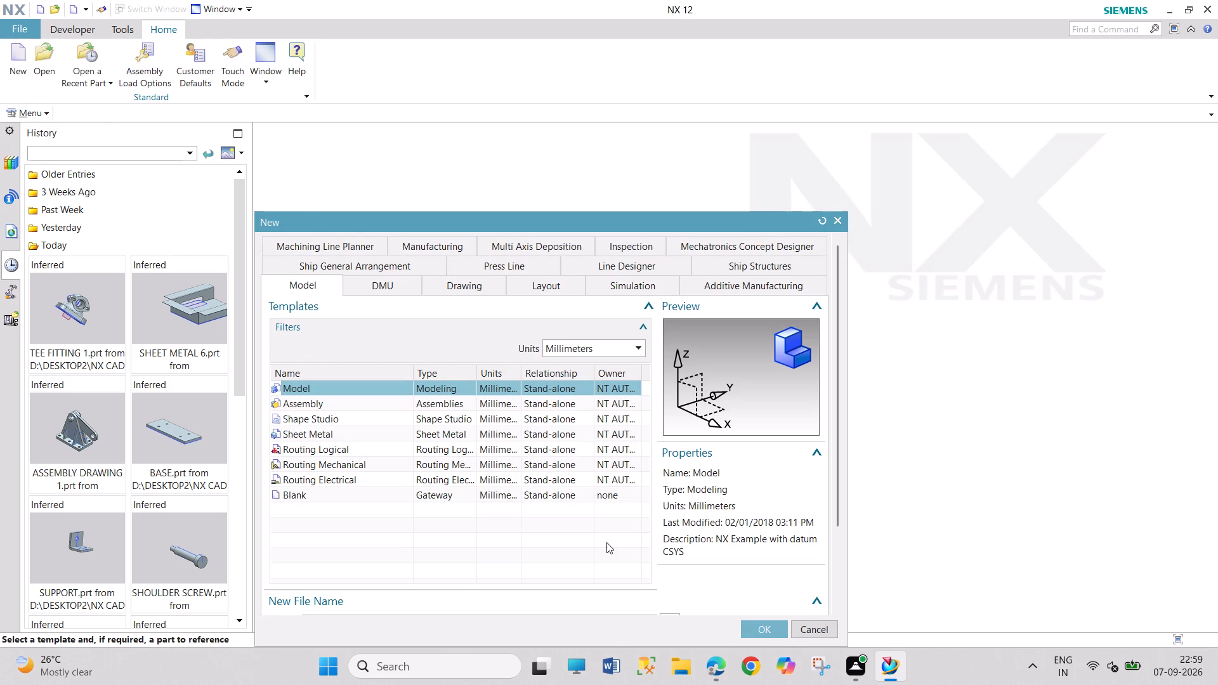
scroll(221, 573, "down", 5)
scroll(190, 570, "up", 5)
scroll(203, 544, "down", 5)
left_click_drag(242, 367, 246, 493)
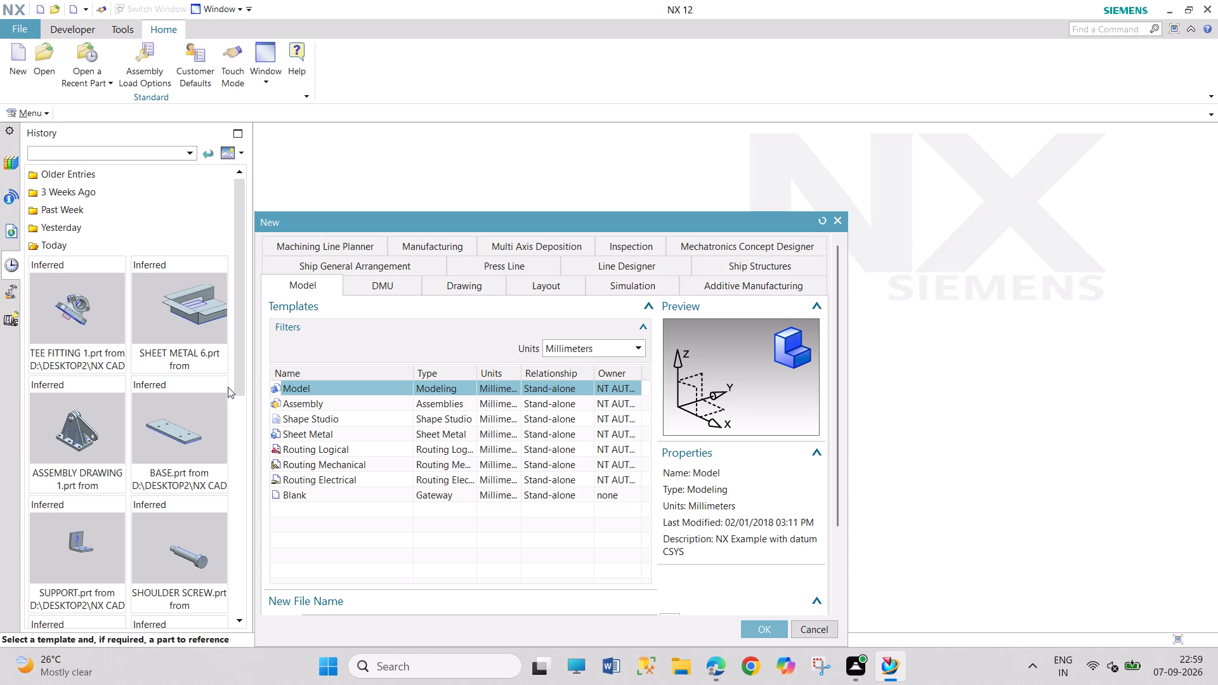
left_click_drag(237, 386, 246, 483)
left_click(761, 625)
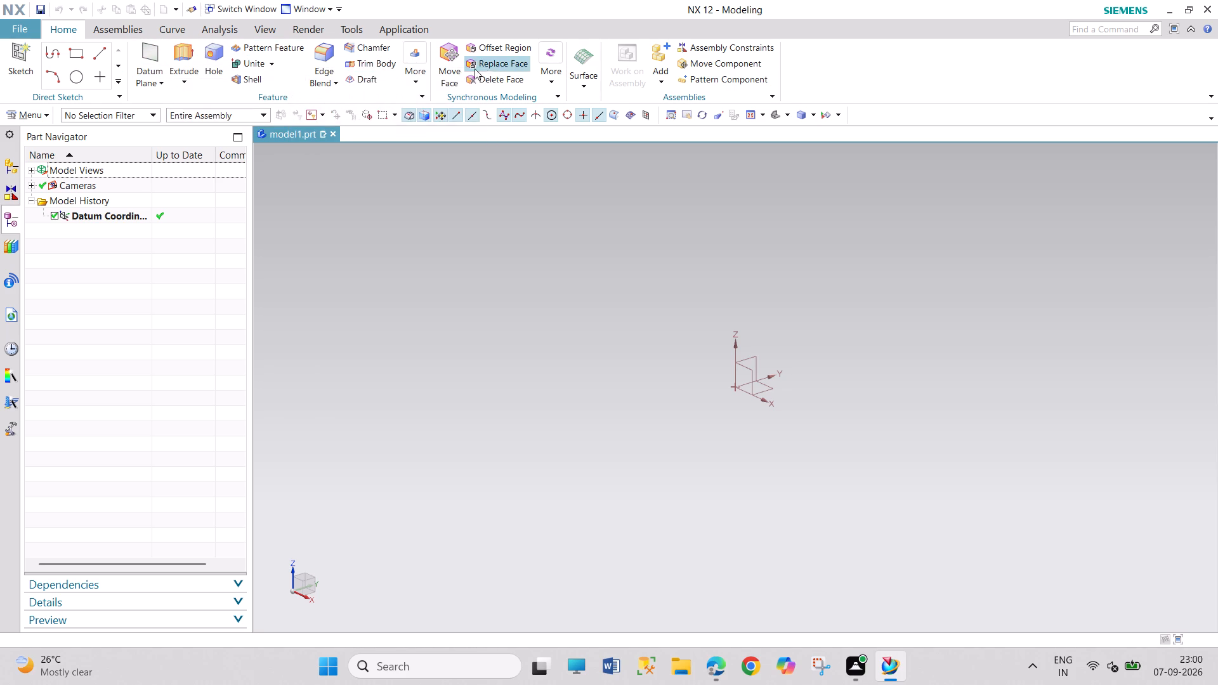
Switch the new part to Drafting with an A2 drawing sheet.
left_click(393, 34)
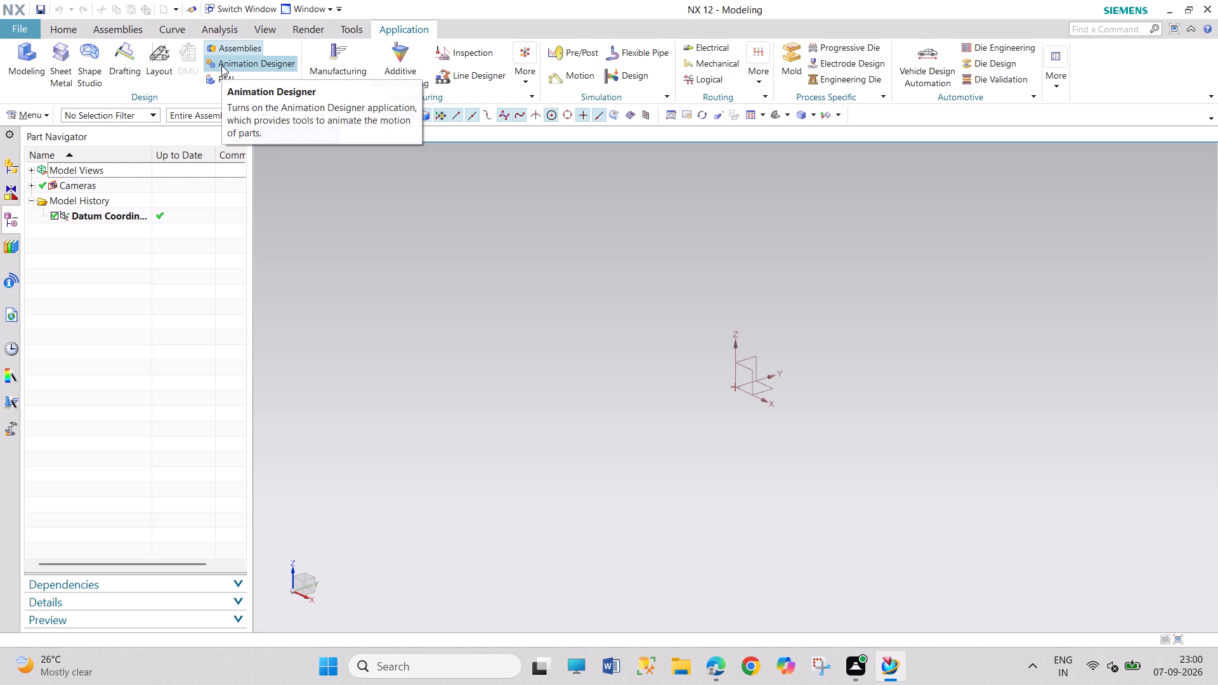
left_click(72, 65)
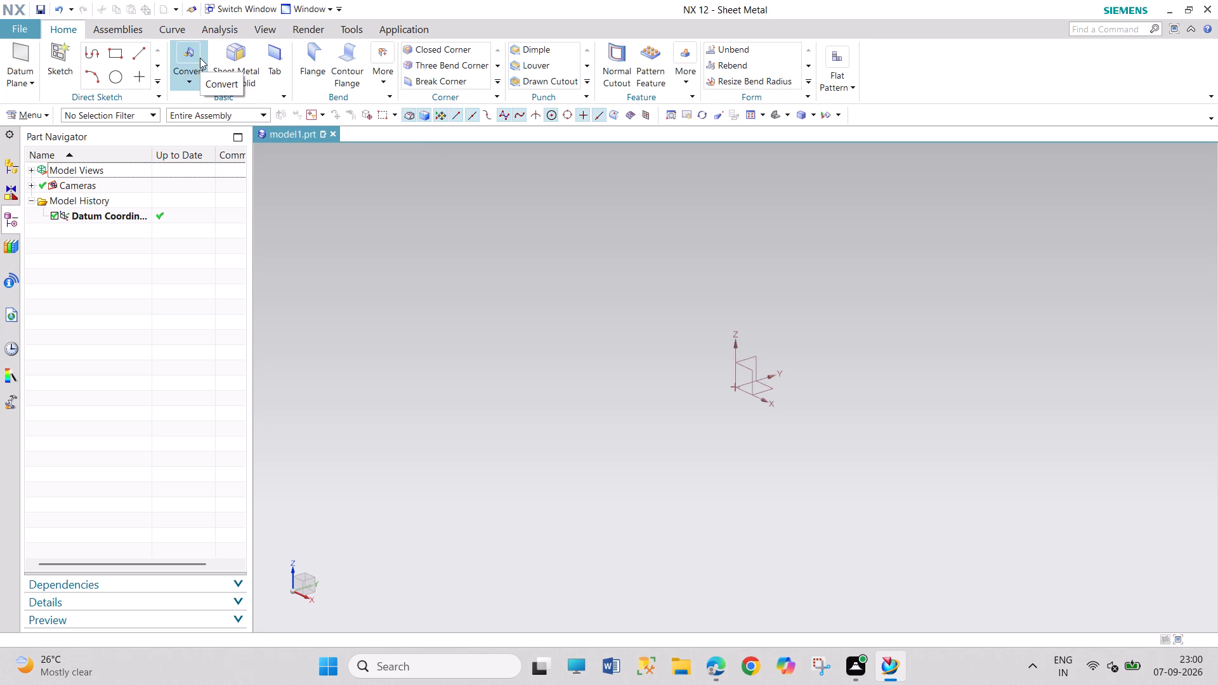
left_click(414, 31)
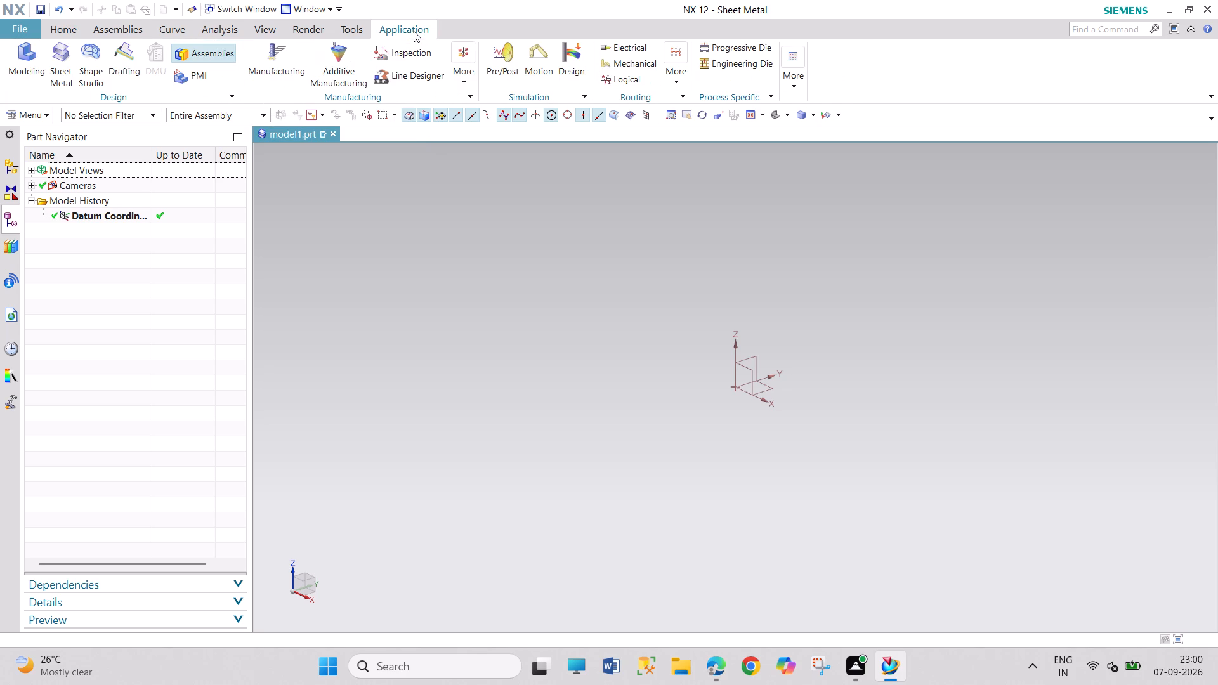
left_click(112, 67)
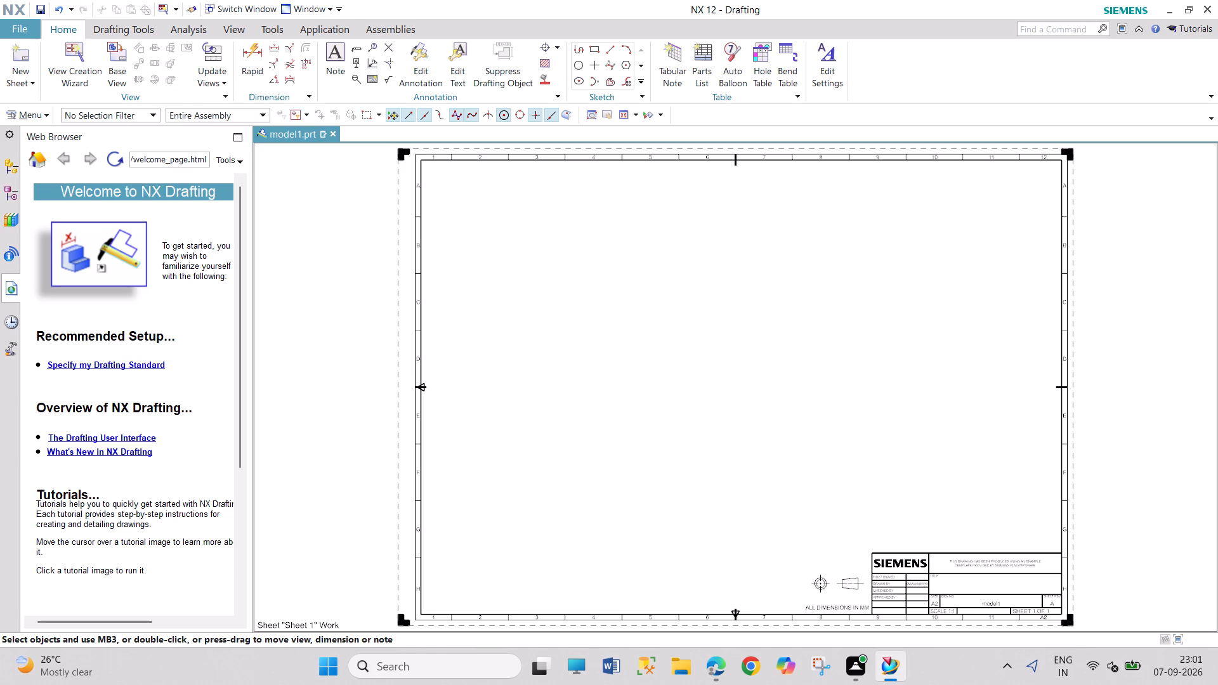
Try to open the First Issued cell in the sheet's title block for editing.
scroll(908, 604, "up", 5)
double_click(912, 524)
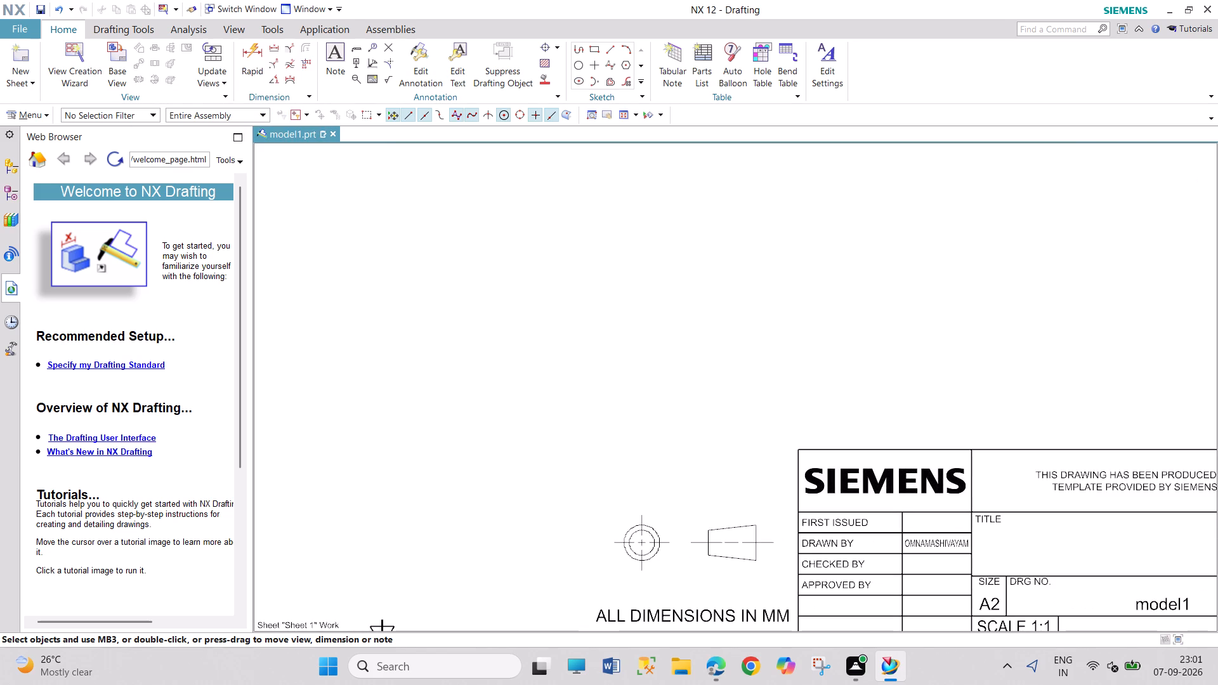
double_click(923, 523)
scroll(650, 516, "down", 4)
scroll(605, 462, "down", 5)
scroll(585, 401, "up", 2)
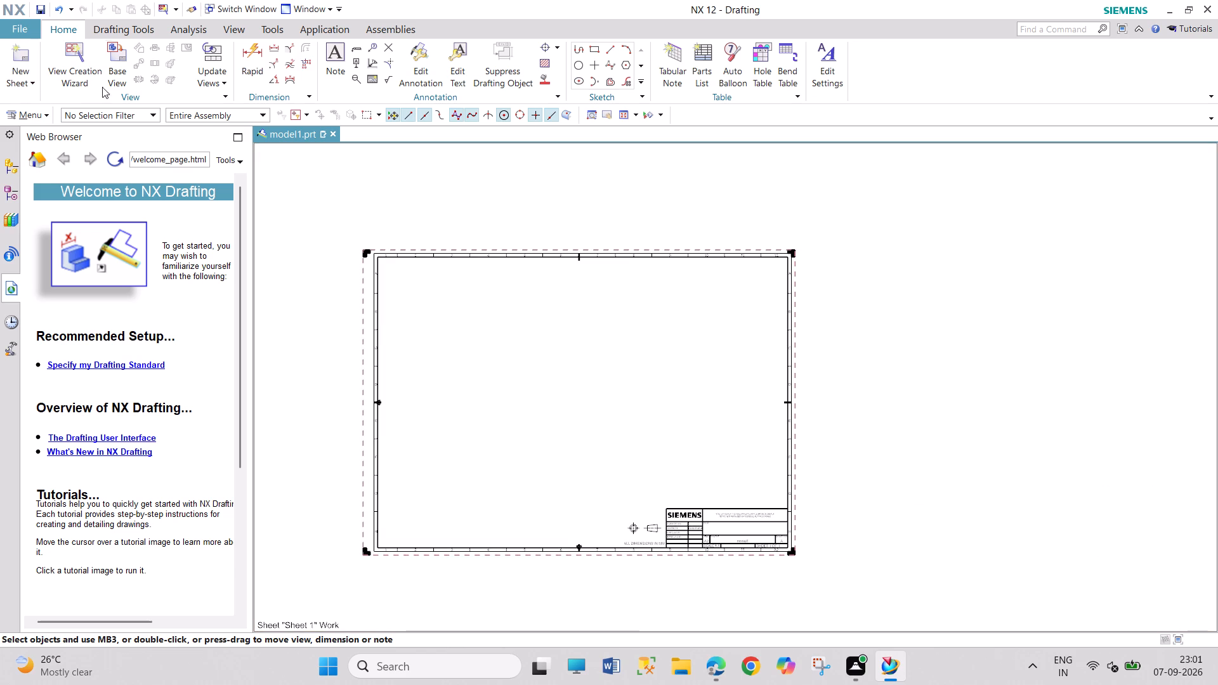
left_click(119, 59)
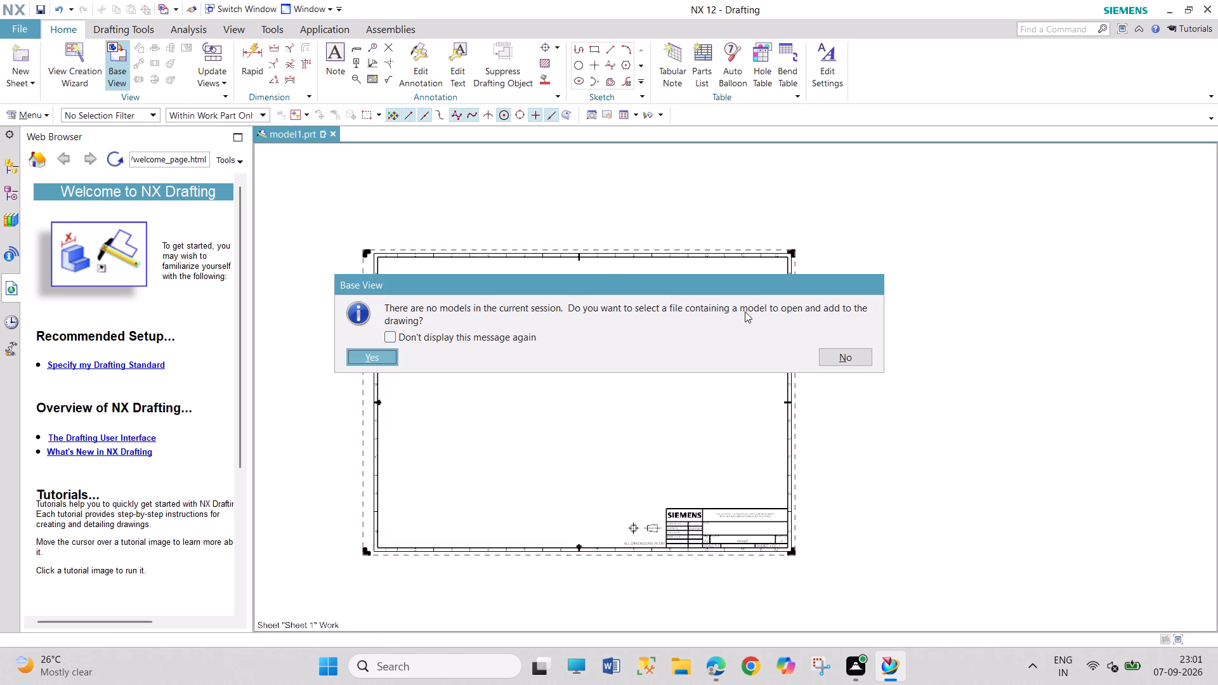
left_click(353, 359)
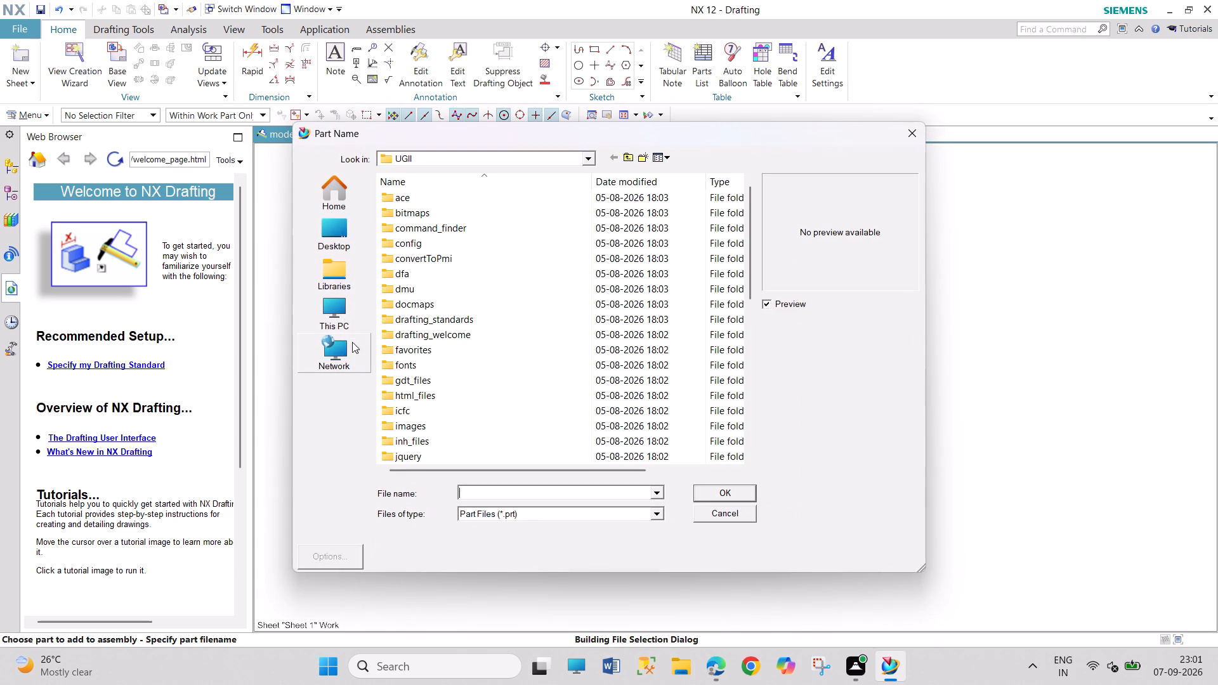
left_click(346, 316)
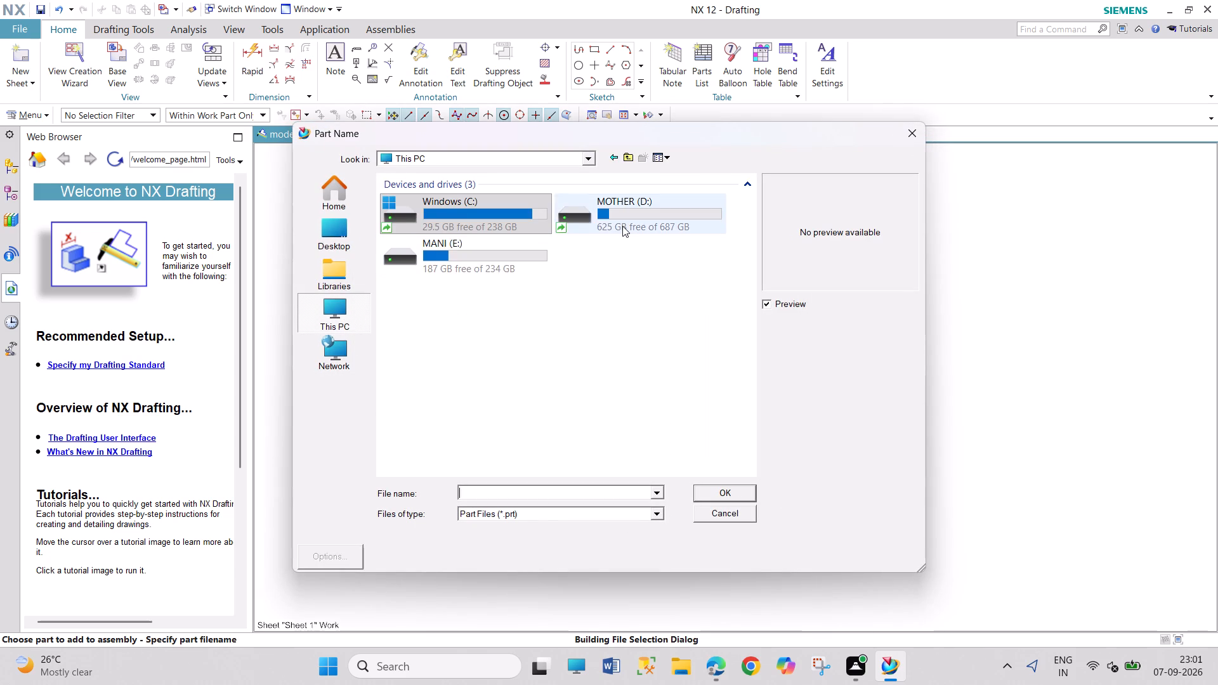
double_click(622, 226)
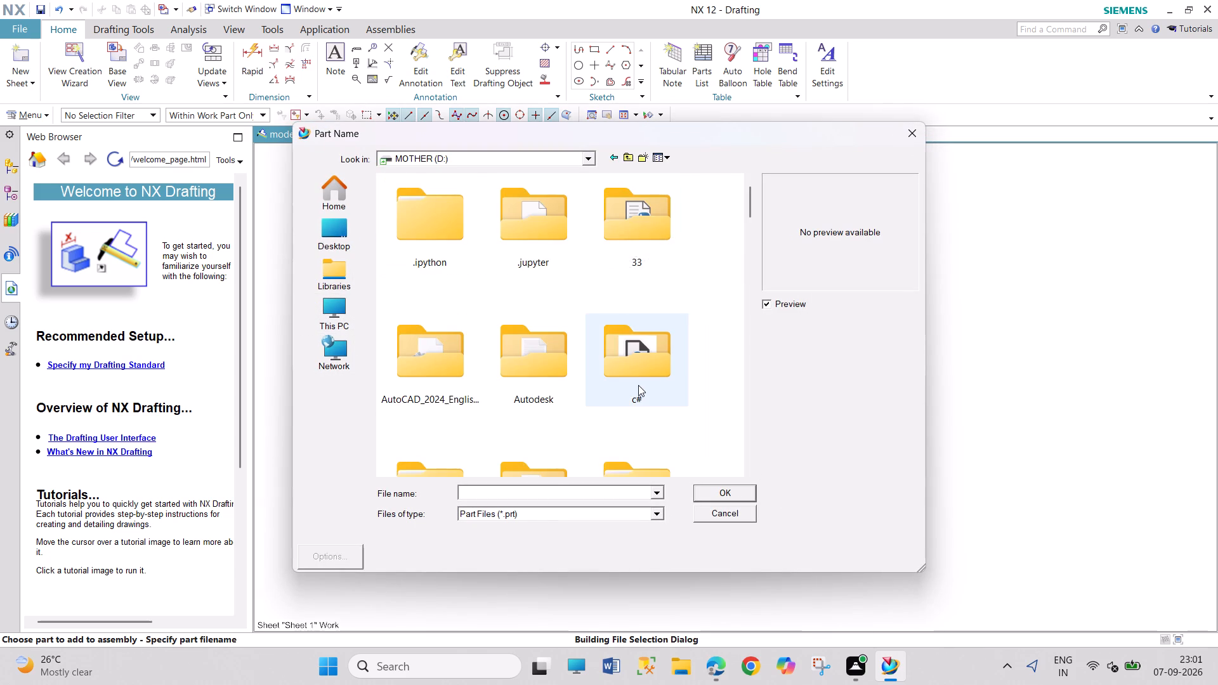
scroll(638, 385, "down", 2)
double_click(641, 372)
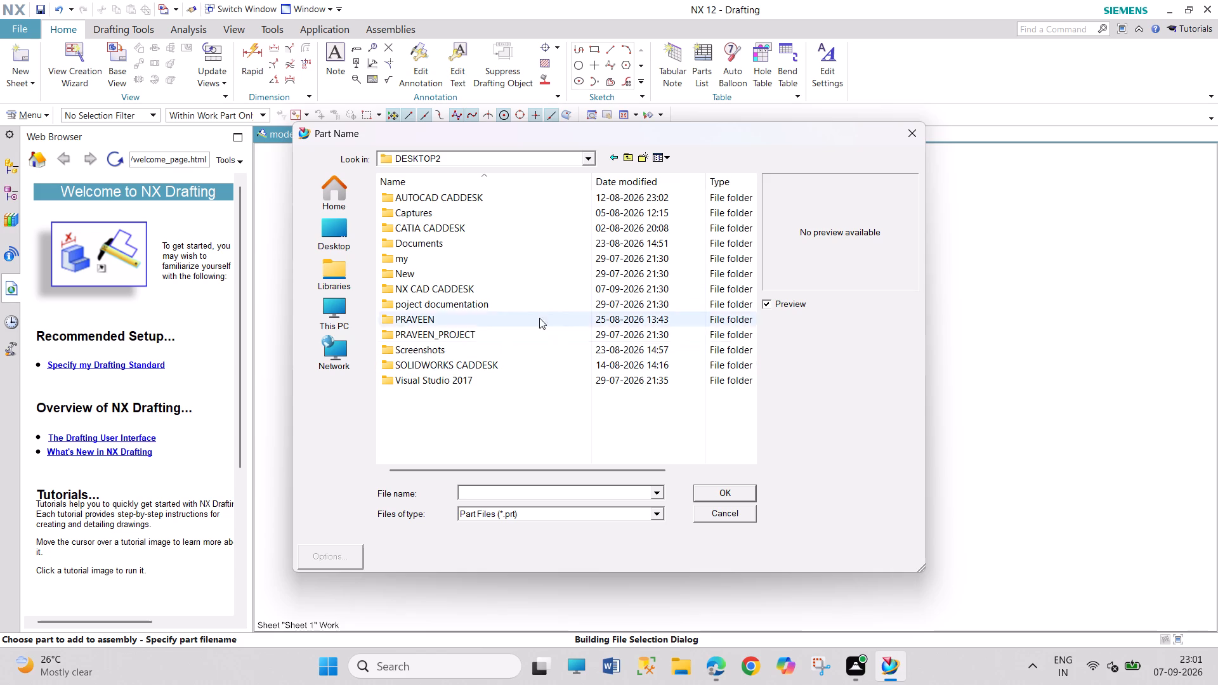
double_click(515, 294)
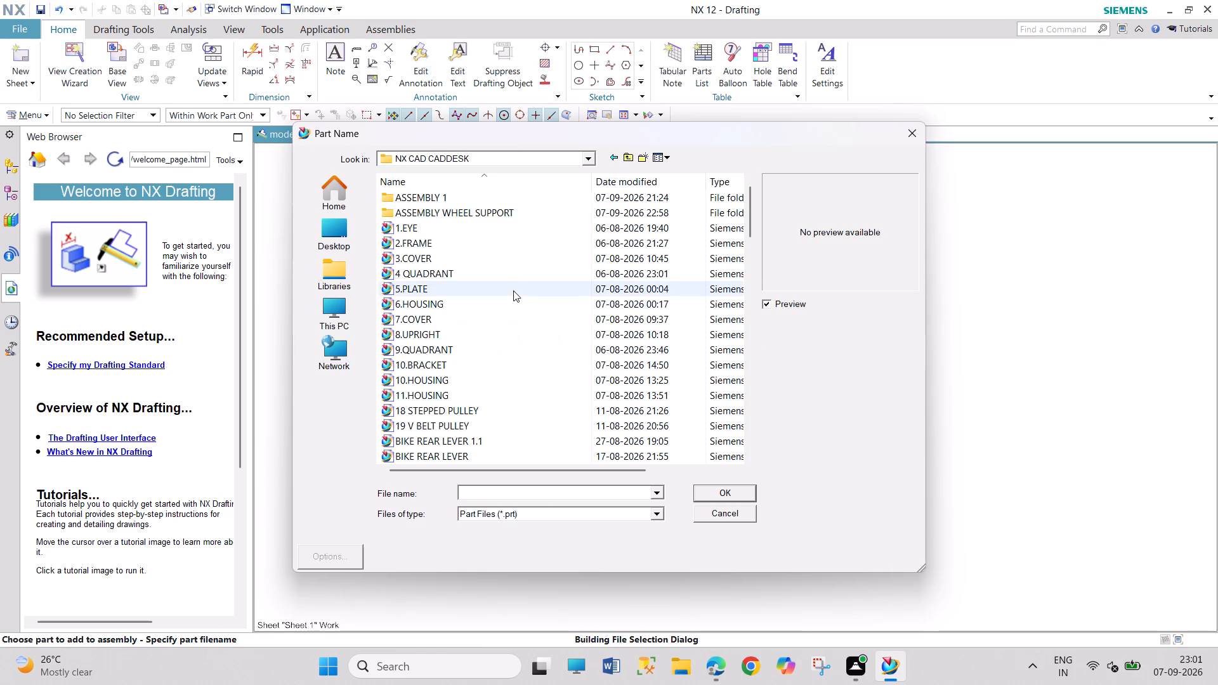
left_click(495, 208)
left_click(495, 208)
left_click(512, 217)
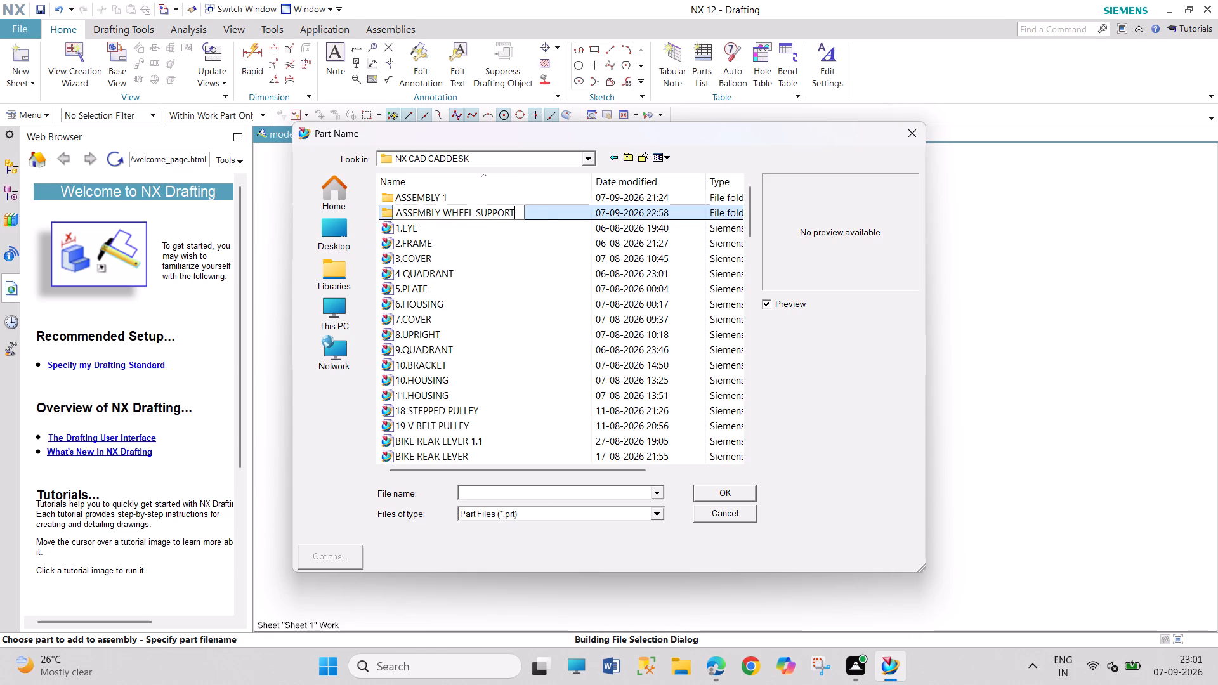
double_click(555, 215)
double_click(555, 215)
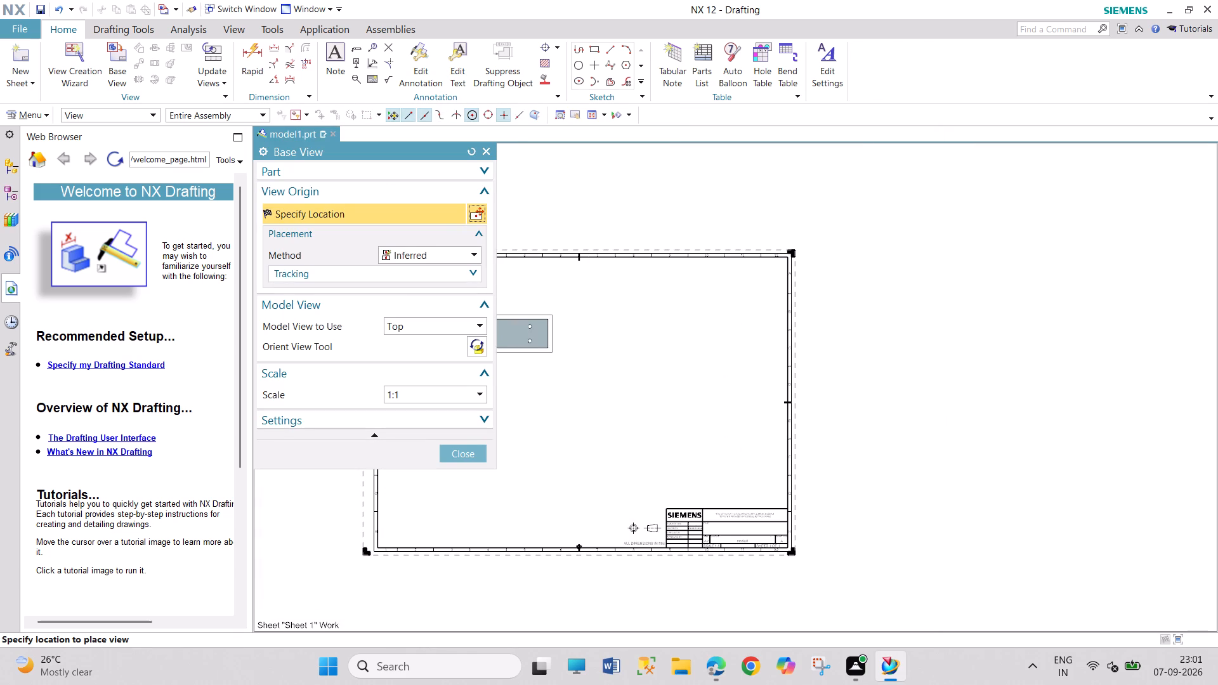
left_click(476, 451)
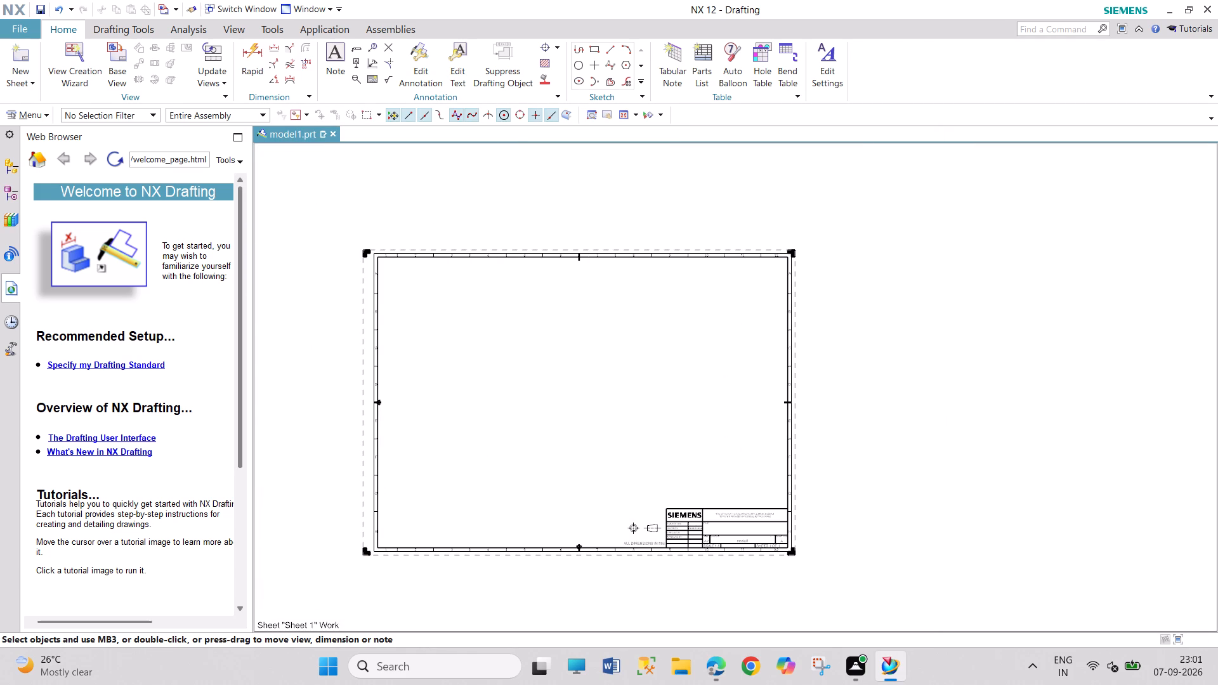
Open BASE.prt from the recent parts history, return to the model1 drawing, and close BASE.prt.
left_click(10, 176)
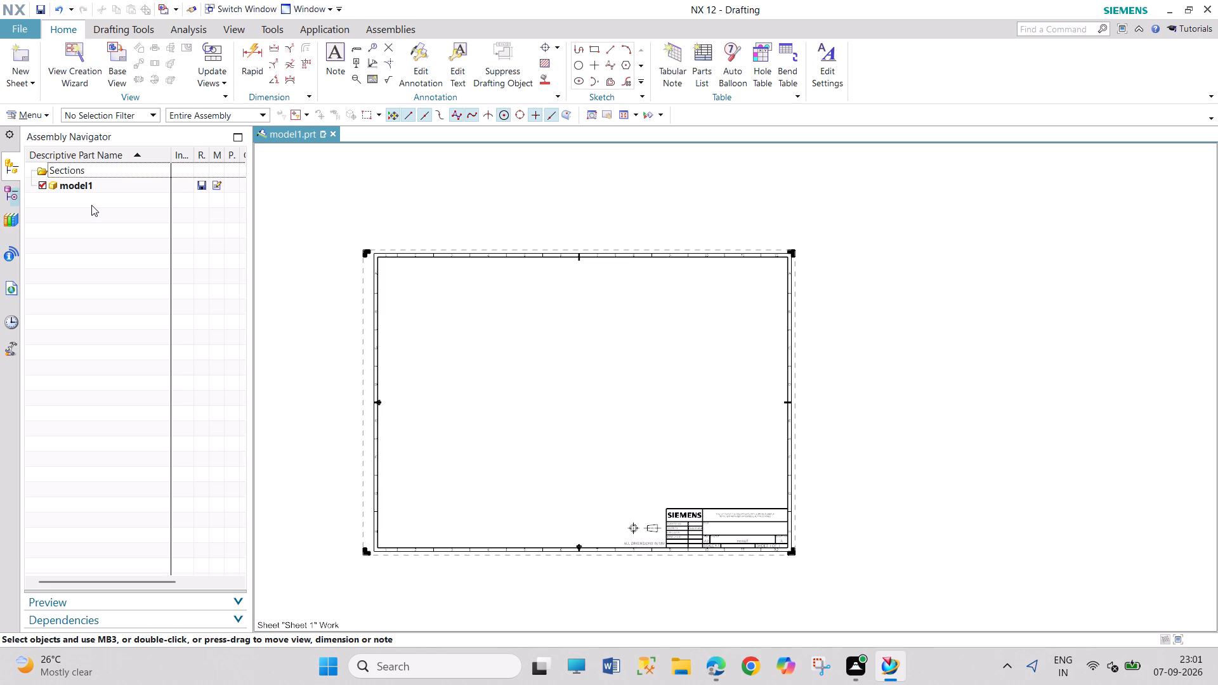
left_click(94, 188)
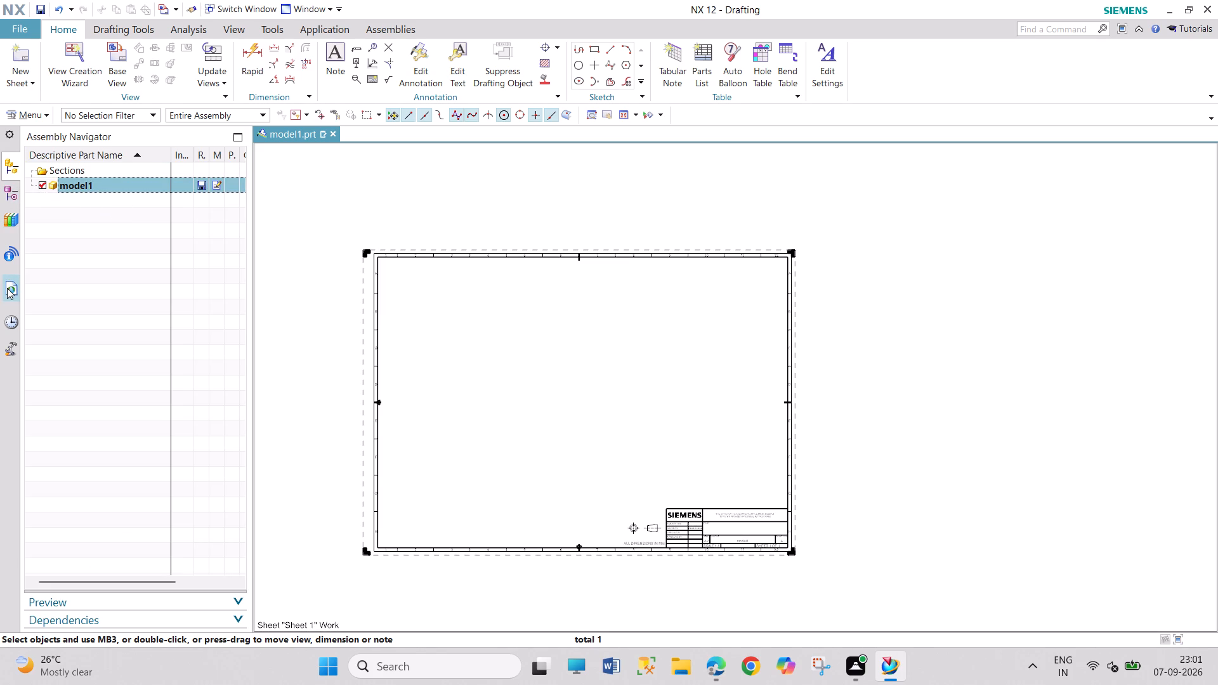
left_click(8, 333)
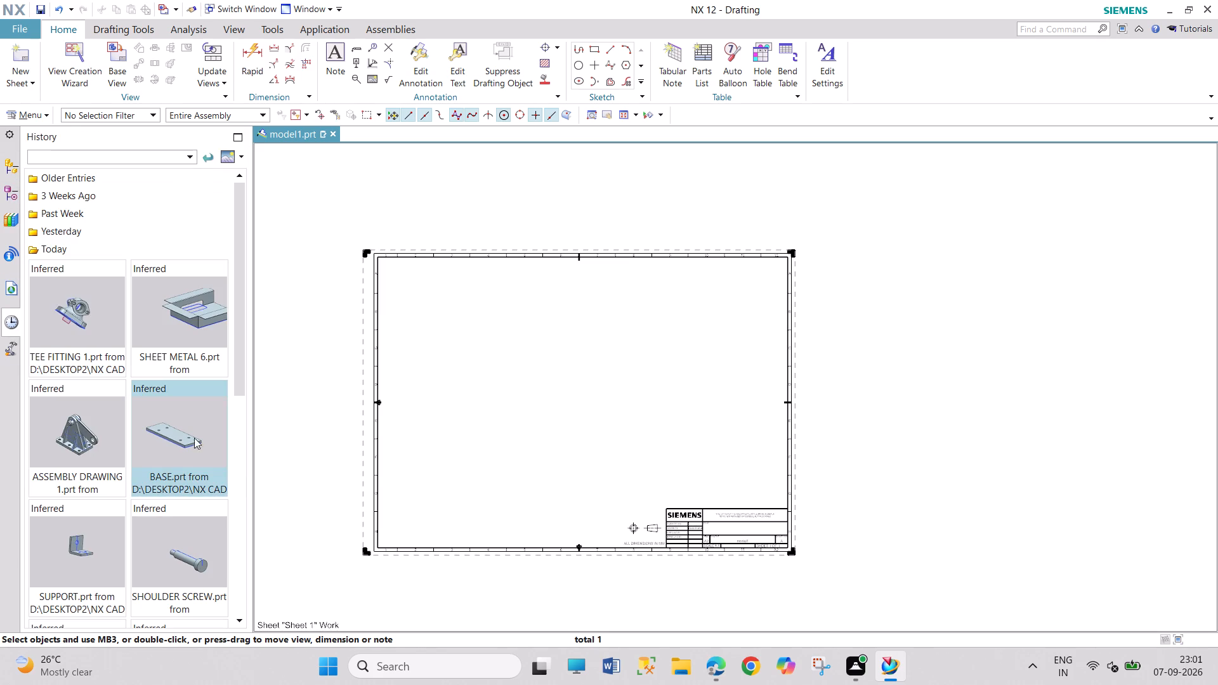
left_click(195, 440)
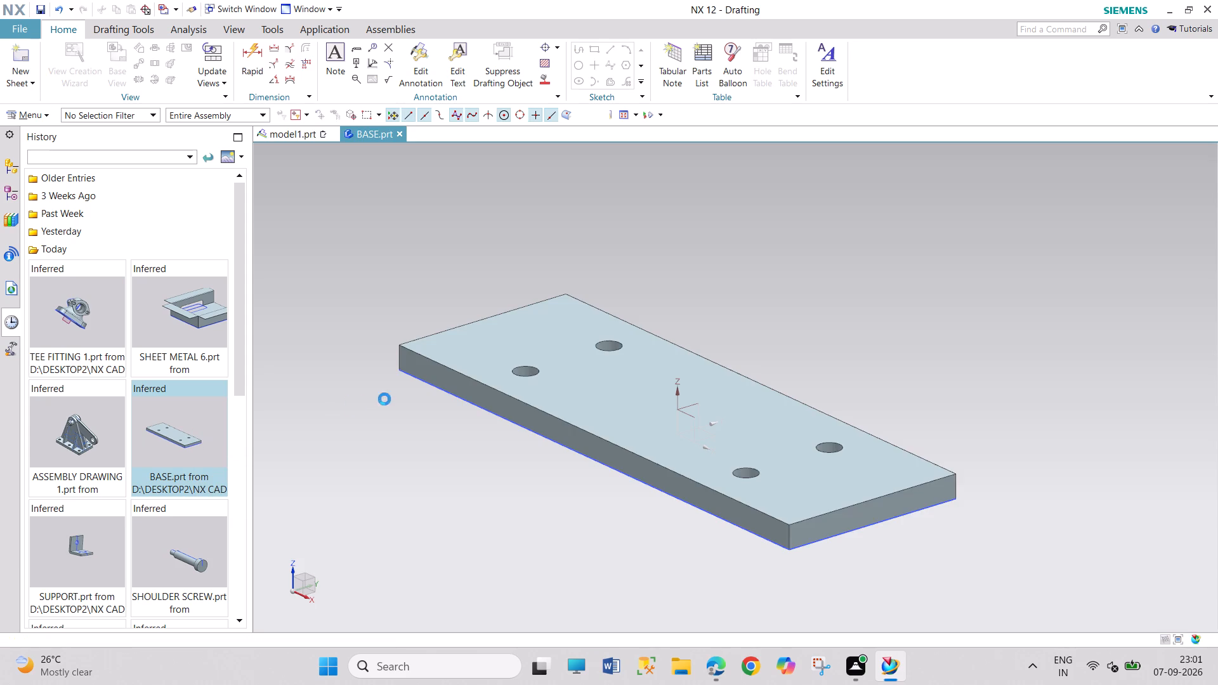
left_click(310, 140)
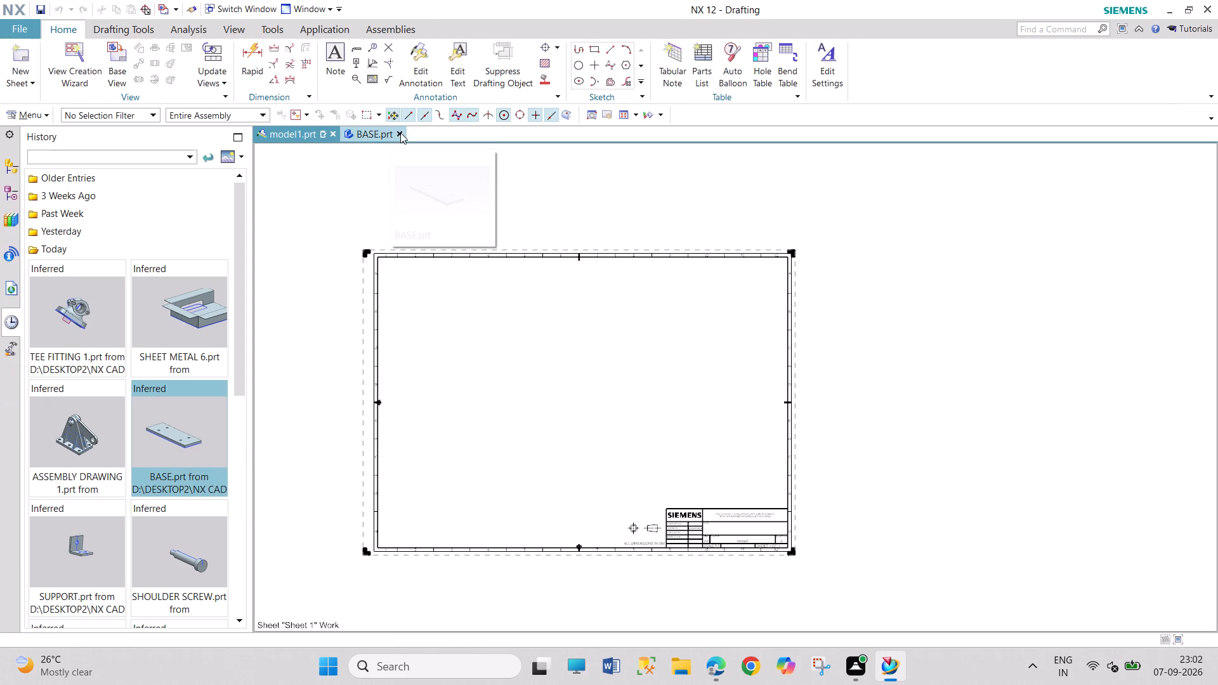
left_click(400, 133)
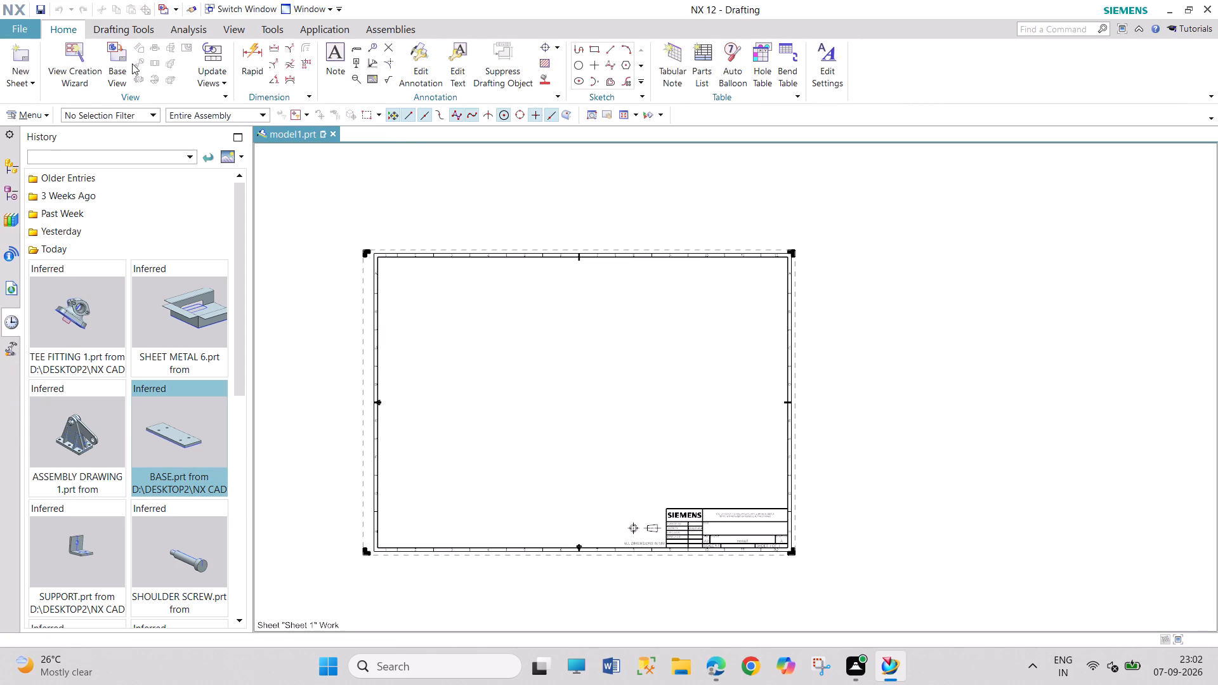
Start a base view using the BASE part from the ASSEMBLY WHEEL SUPPORT folder.
left_click(118, 63)
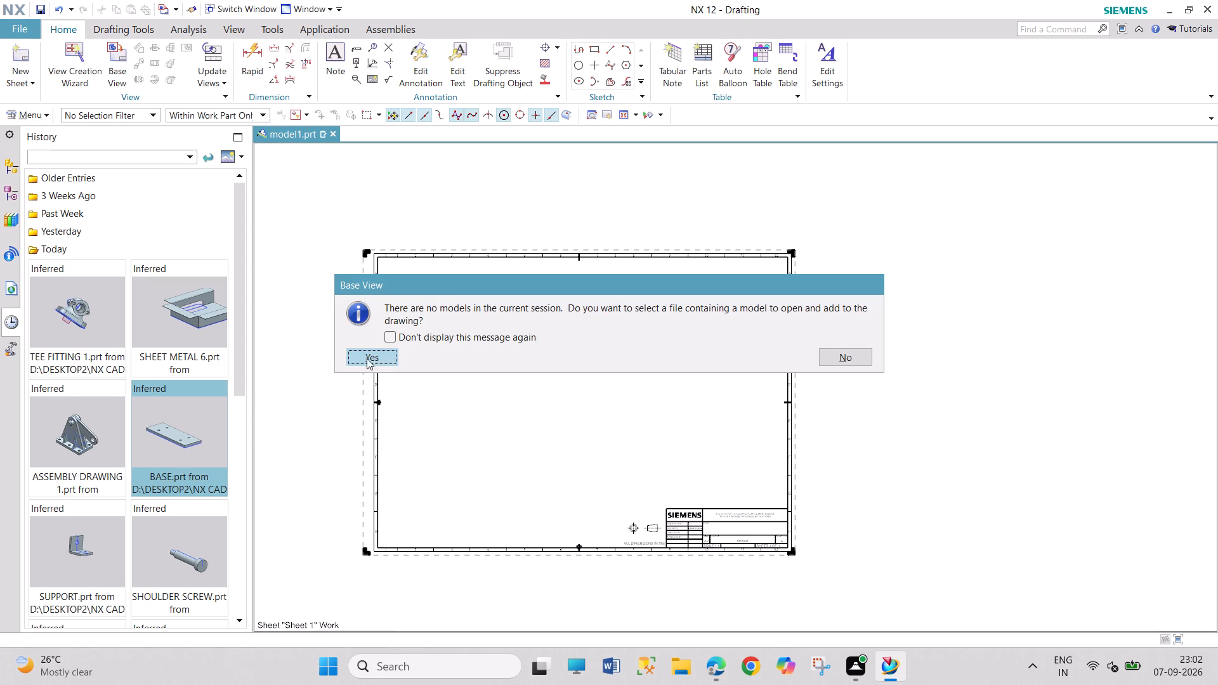
left_click(367, 359)
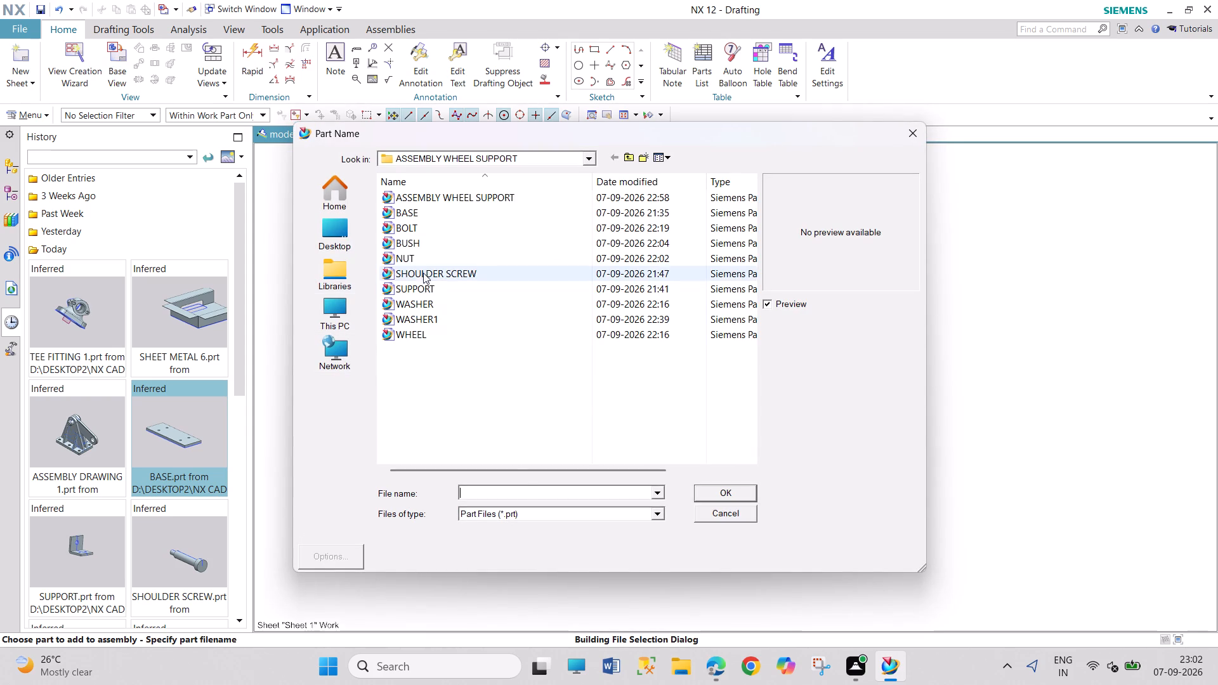
left_click(438, 217)
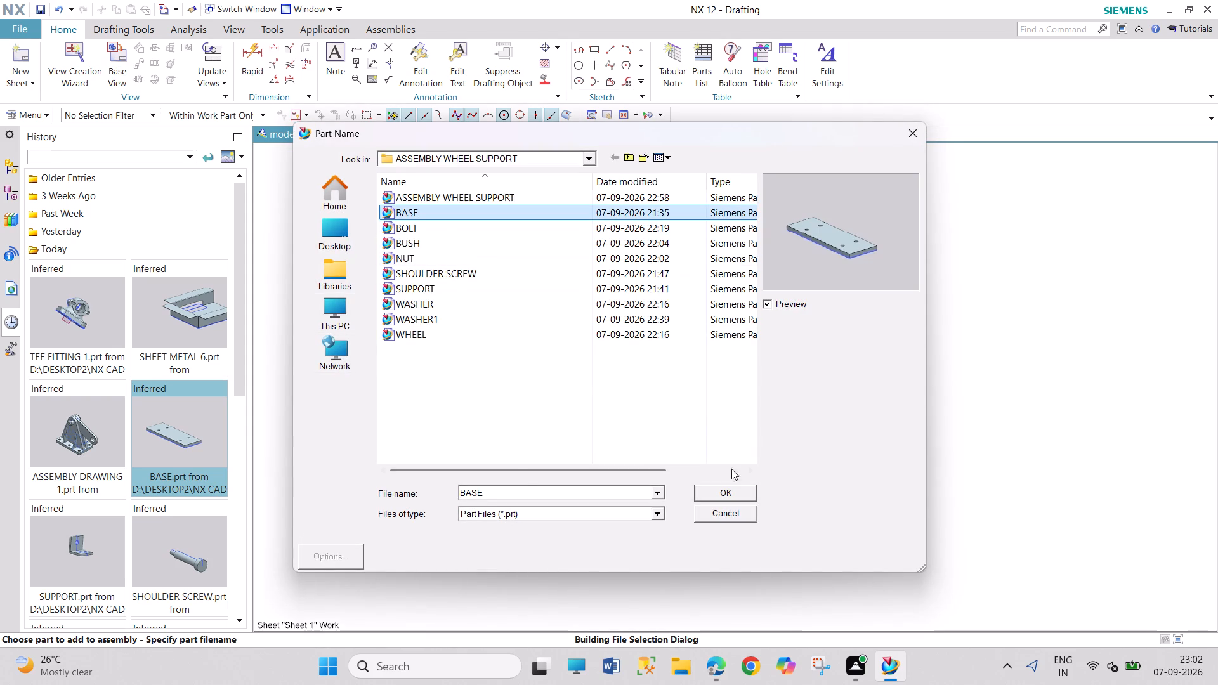
left_click(741, 492)
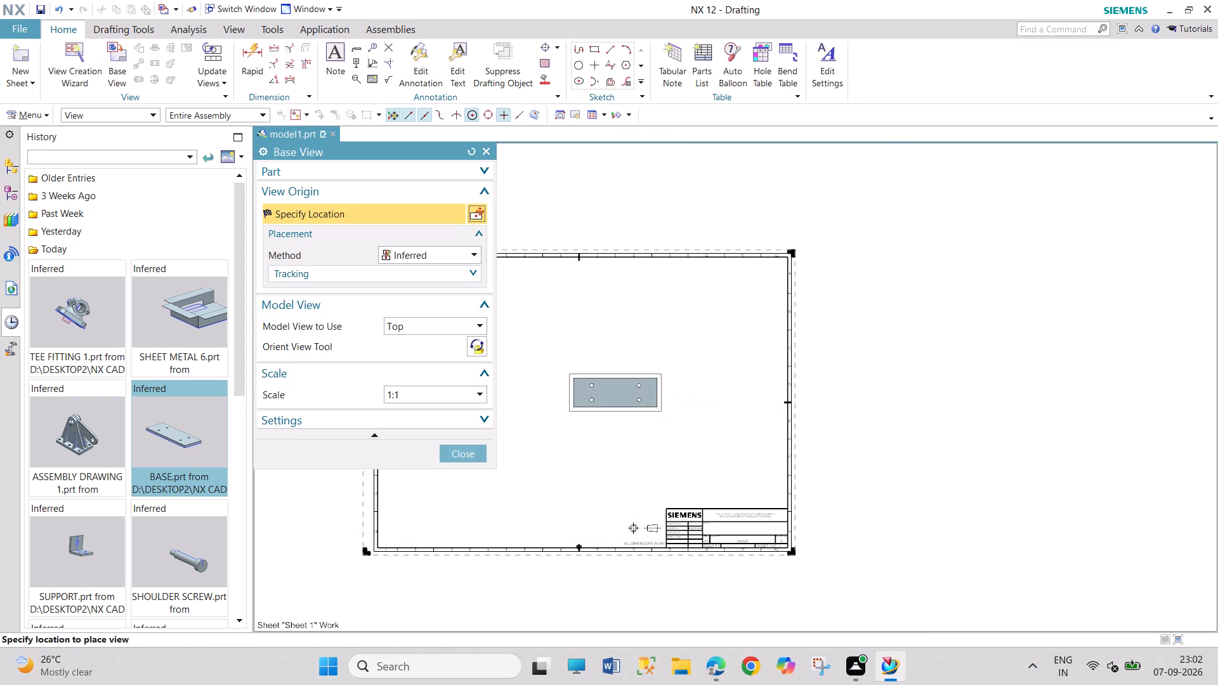
scroll(602, 385, "down", 4)
scroll(539, 387, "down", 2)
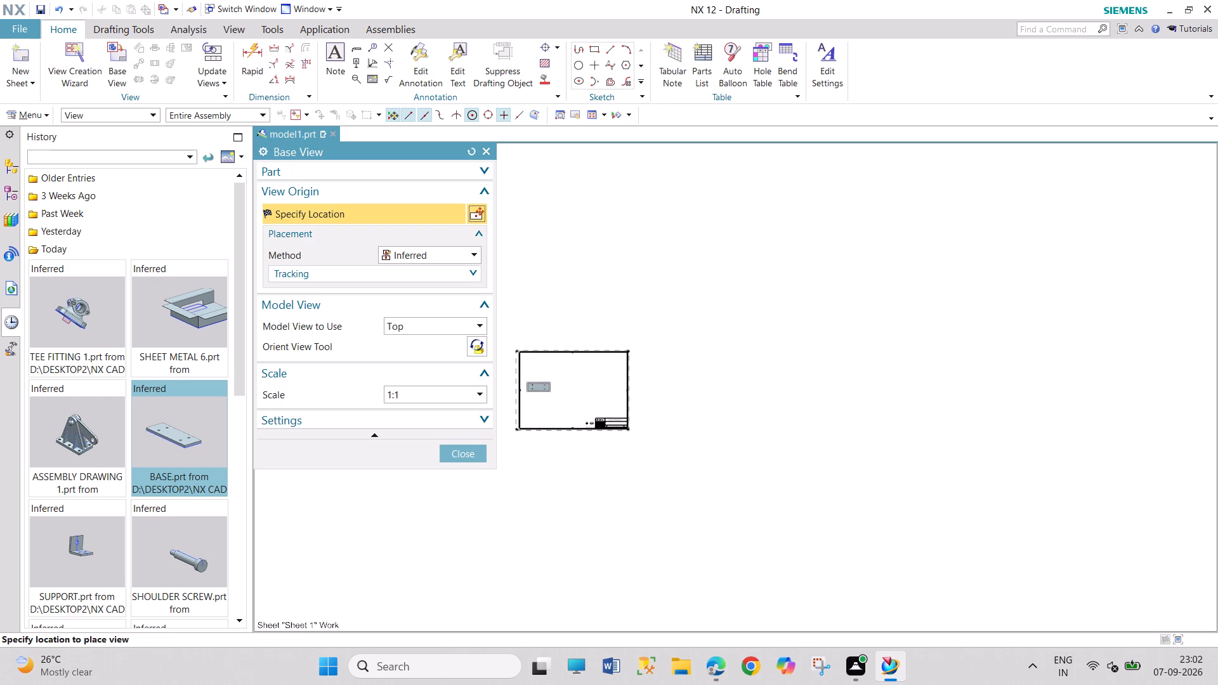
scroll(539, 387, "up", 3)
scroll(525, 375, "down", 3)
scroll(504, 382, "up", 2)
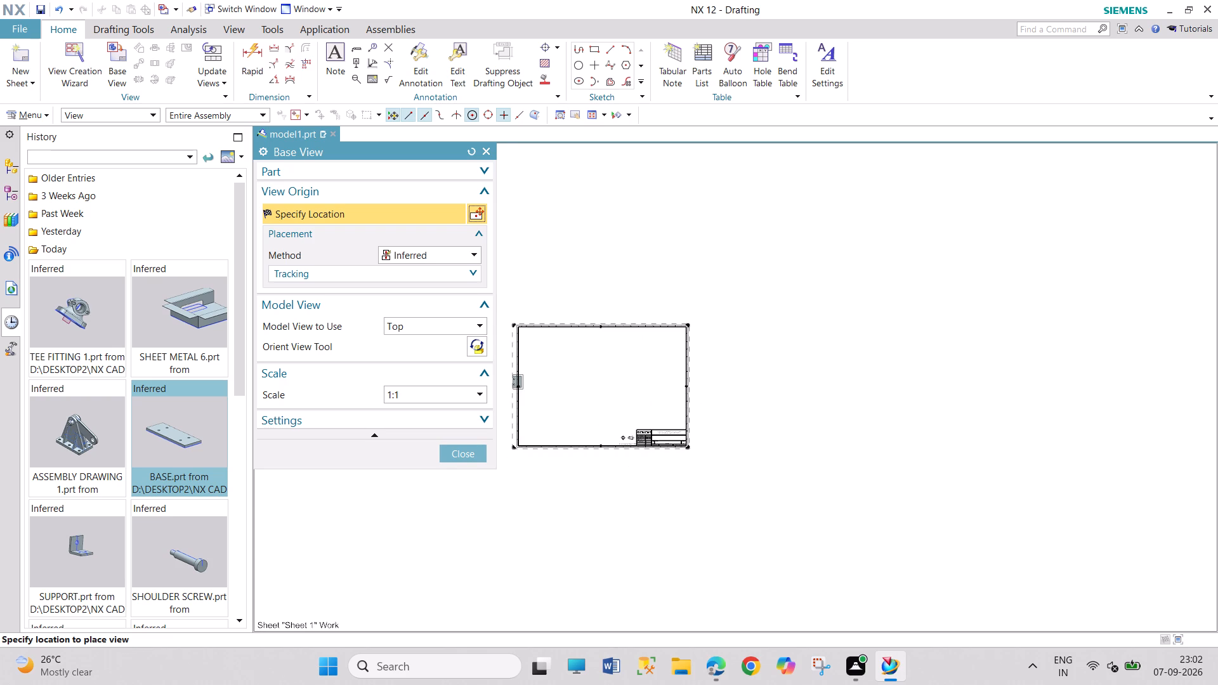
scroll(504, 382, "up", 3)
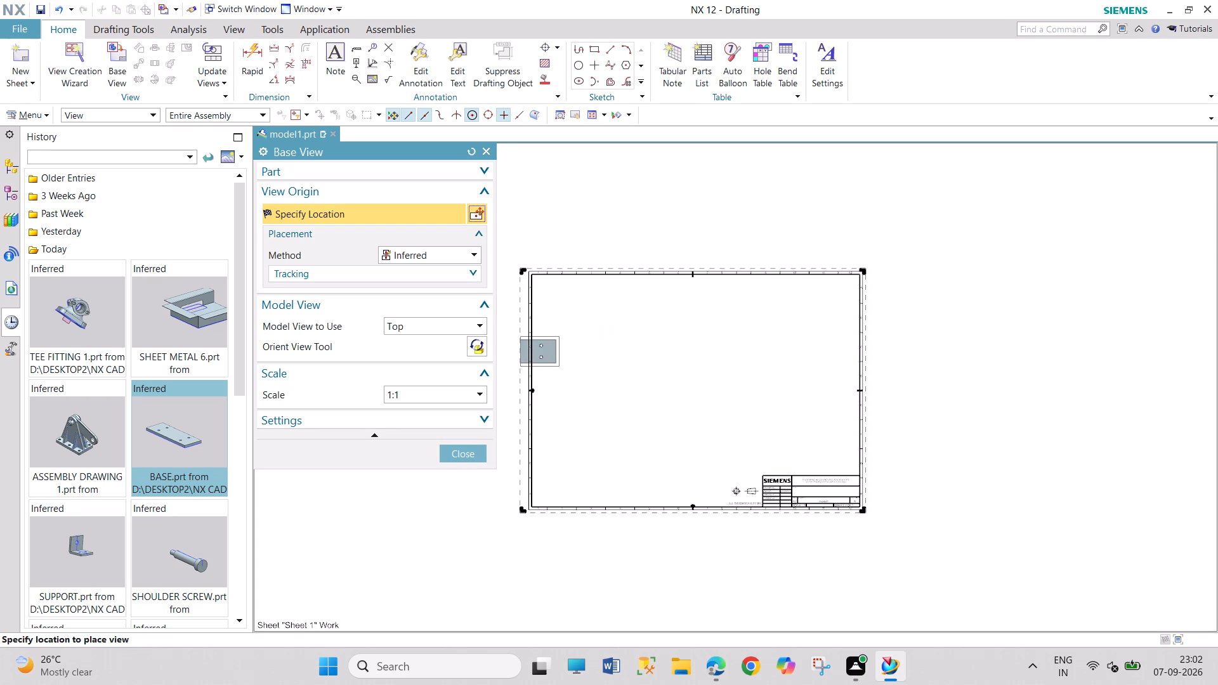
scroll(498, 356, "up", 1)
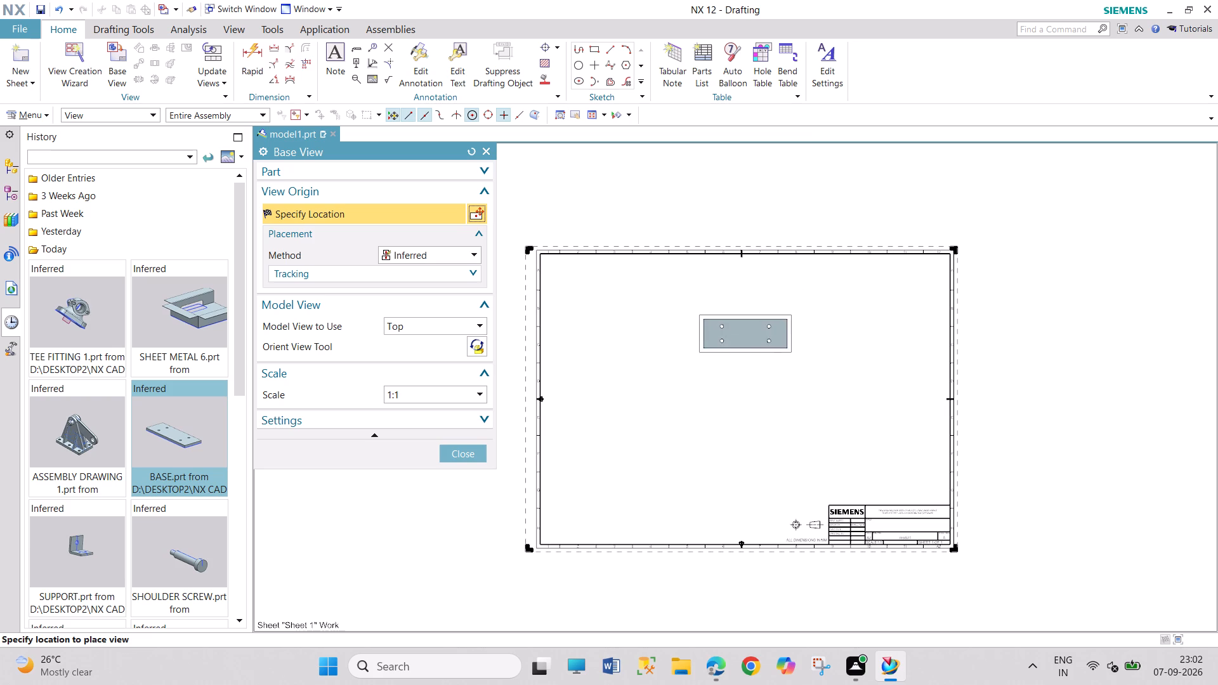
scroll(733, 348, "up", 1)
scroll(688, 336, "down", 1)
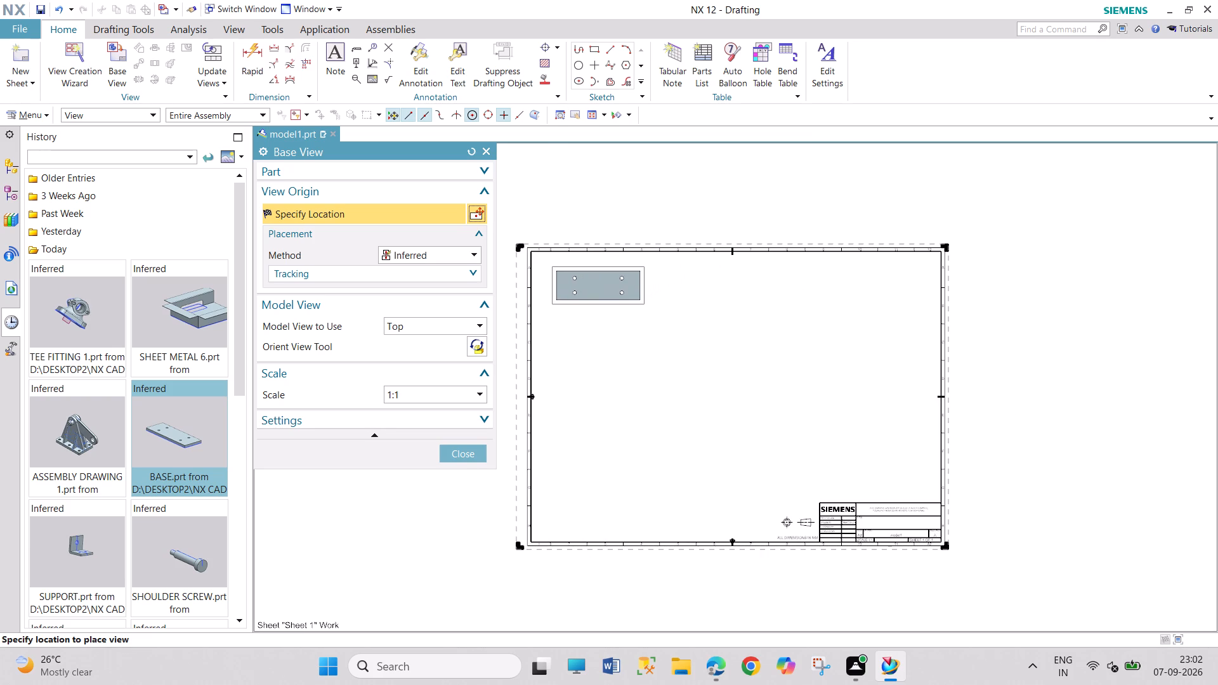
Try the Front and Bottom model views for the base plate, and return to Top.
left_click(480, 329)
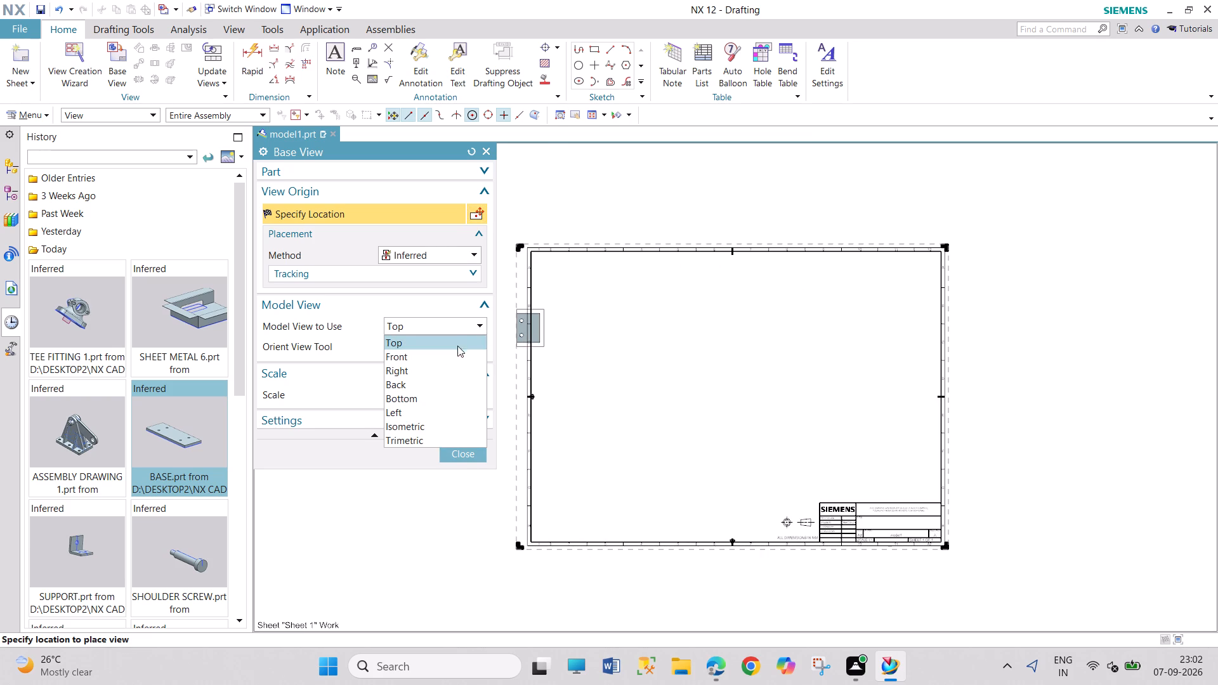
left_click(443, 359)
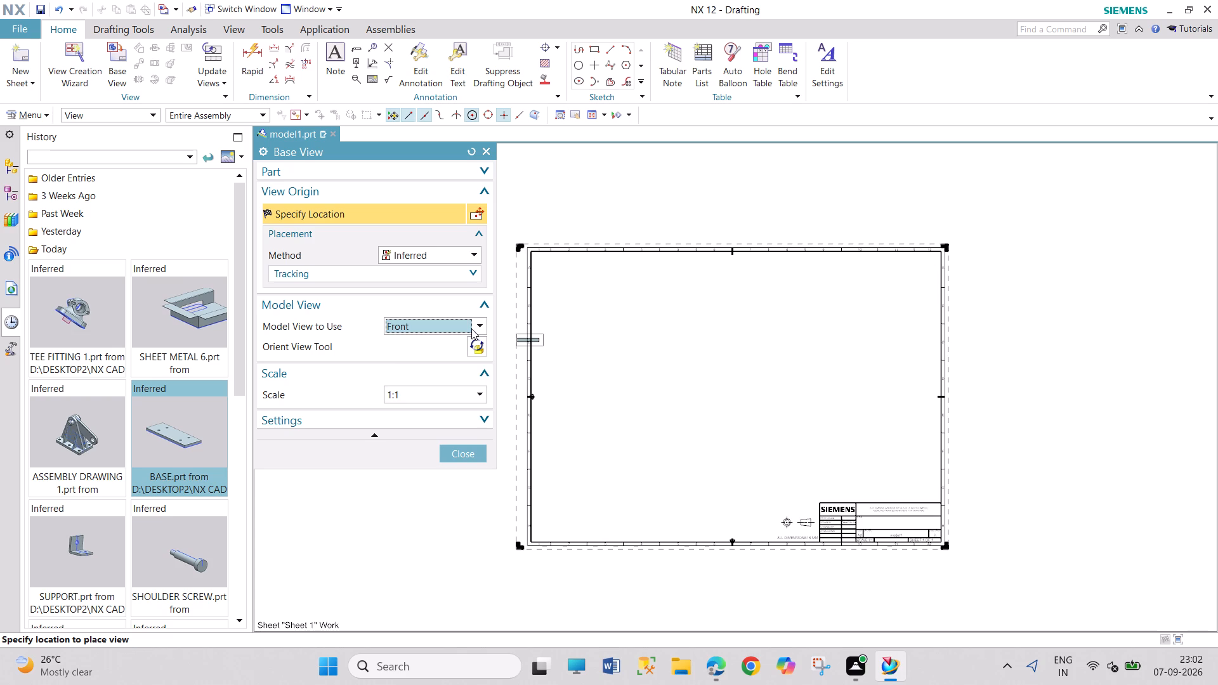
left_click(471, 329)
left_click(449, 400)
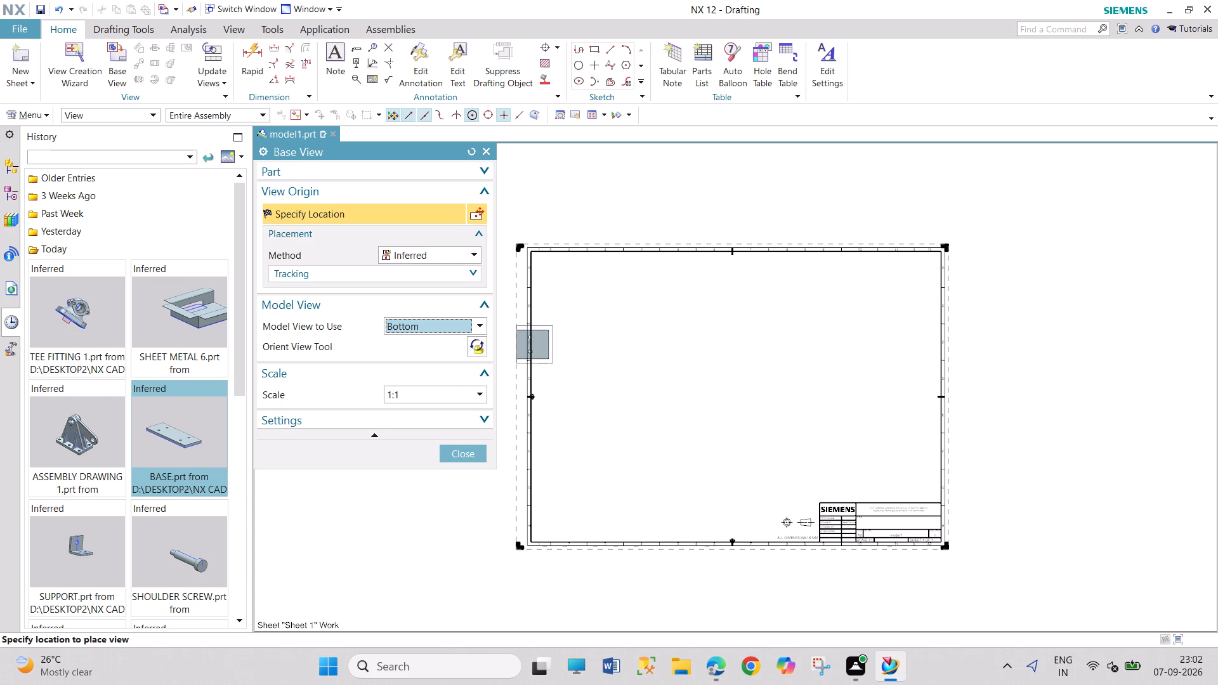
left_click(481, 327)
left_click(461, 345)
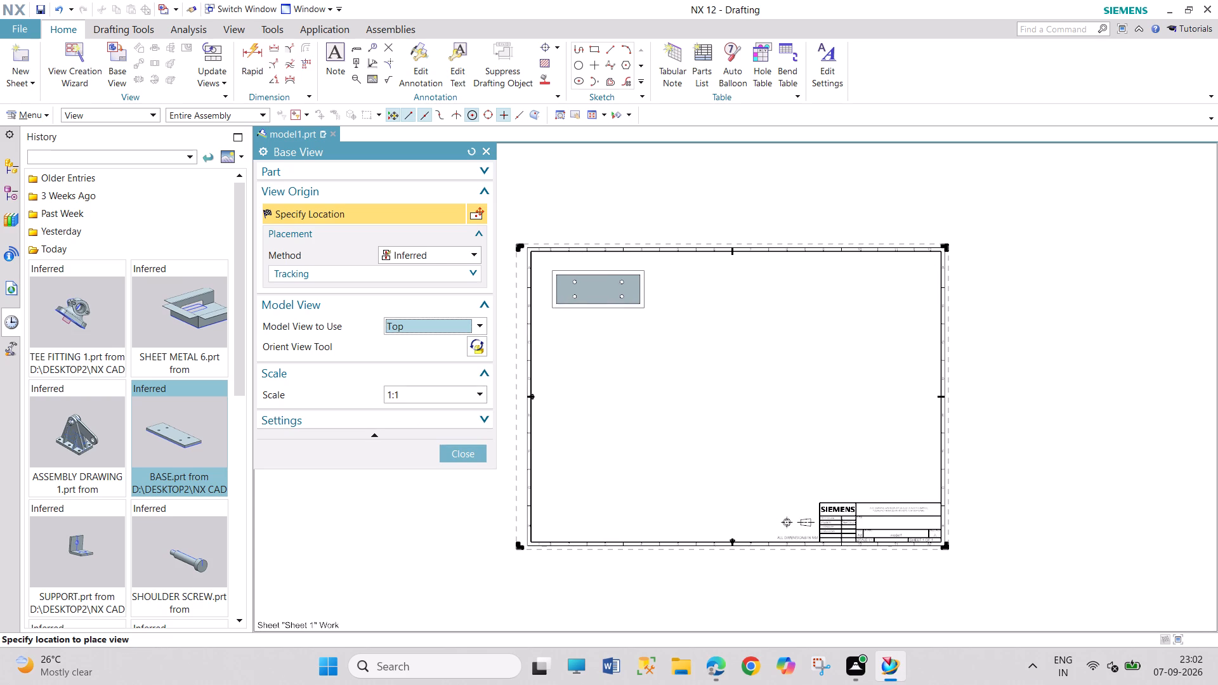
Place the base plate's Top view at 1:1 in the sheet's upper-left corner, with a projected view directly below it.
left_click(465, 260)
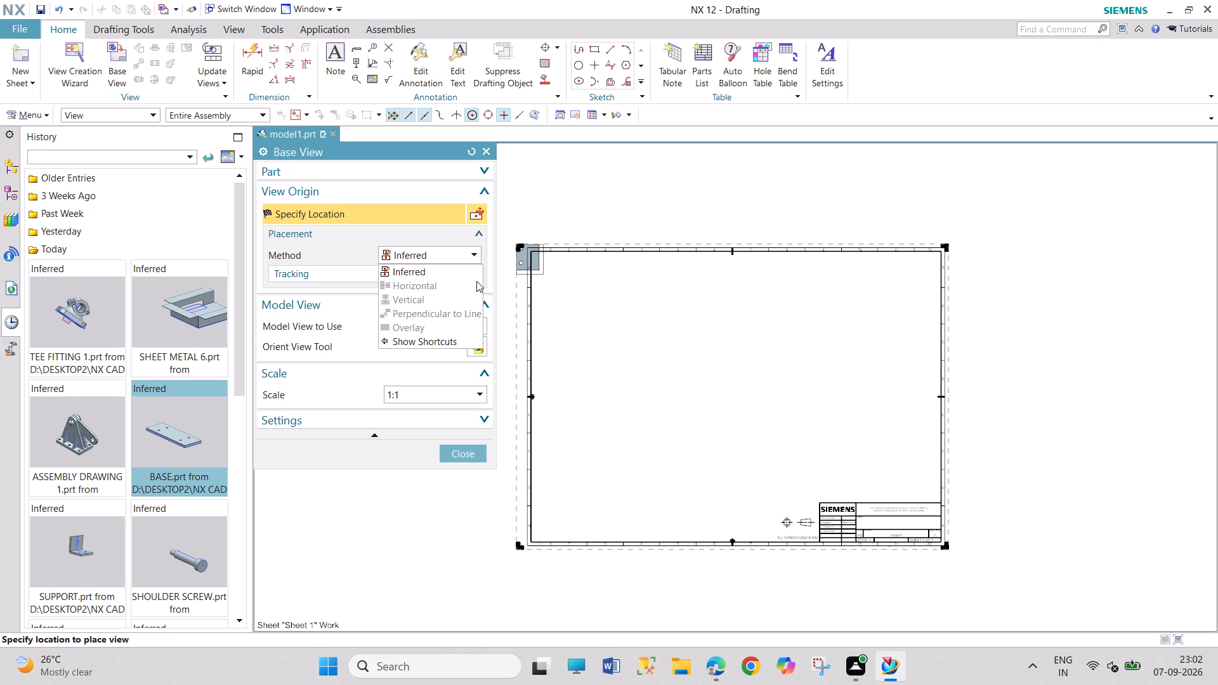
left_click(451, 270)
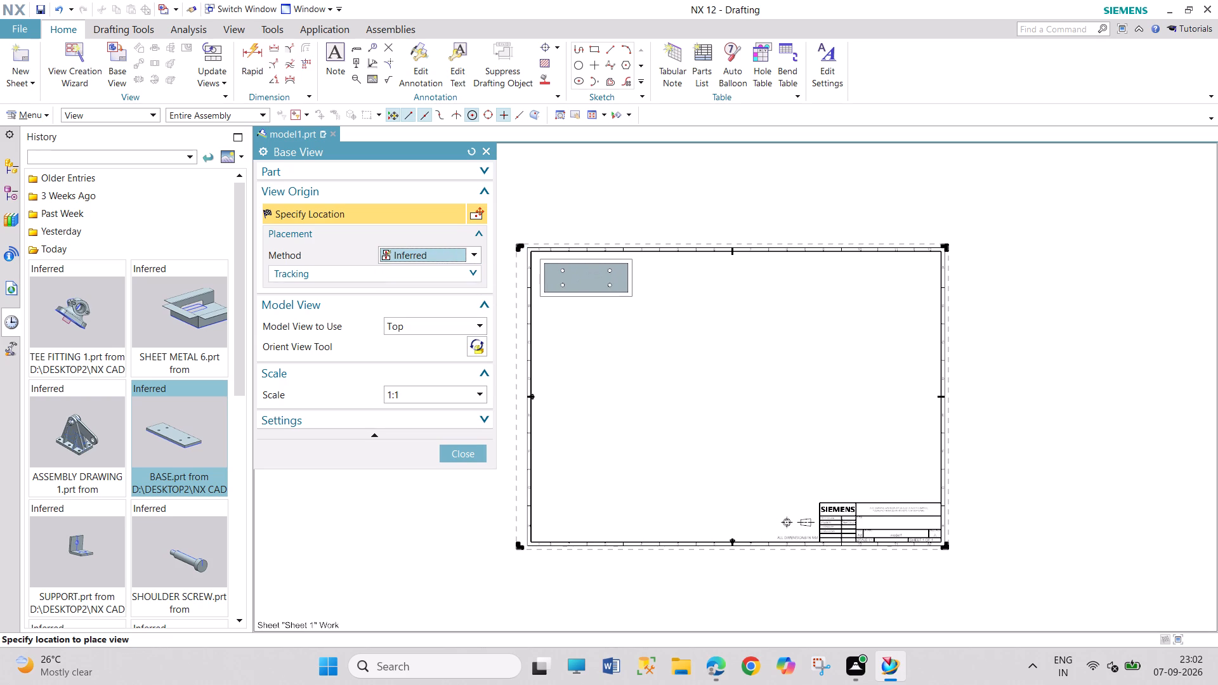
left_click(591, 279)
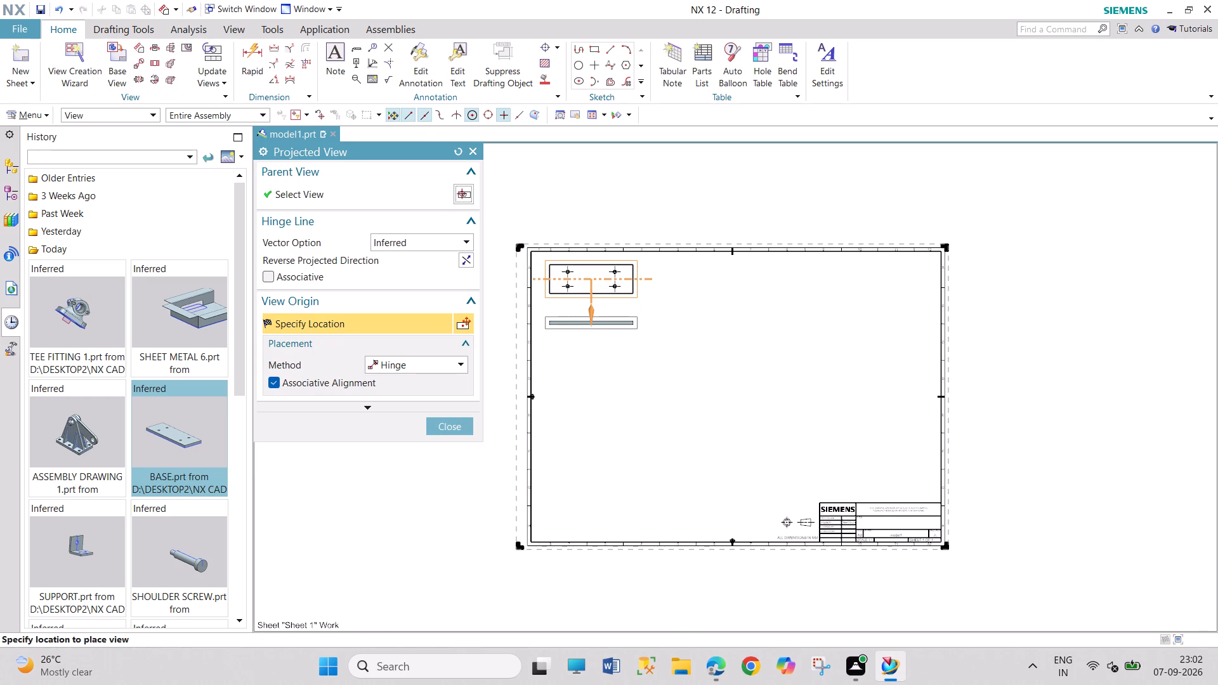
left_click(594, 323)
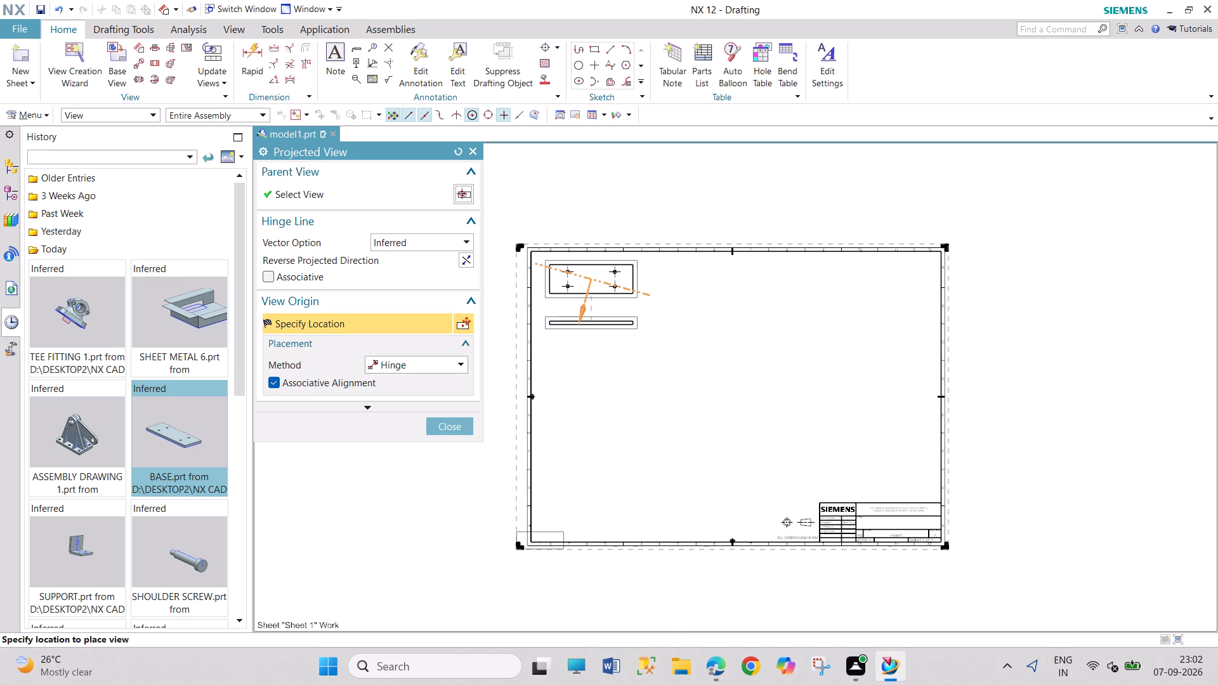
left_click(457, 427)
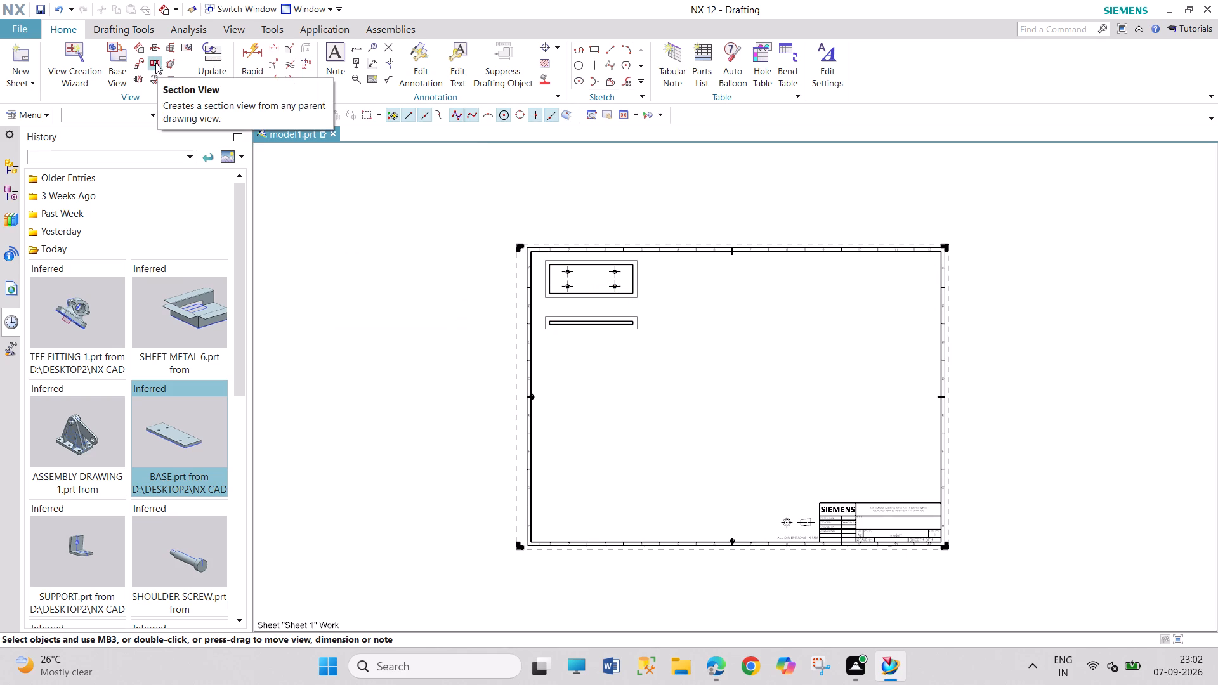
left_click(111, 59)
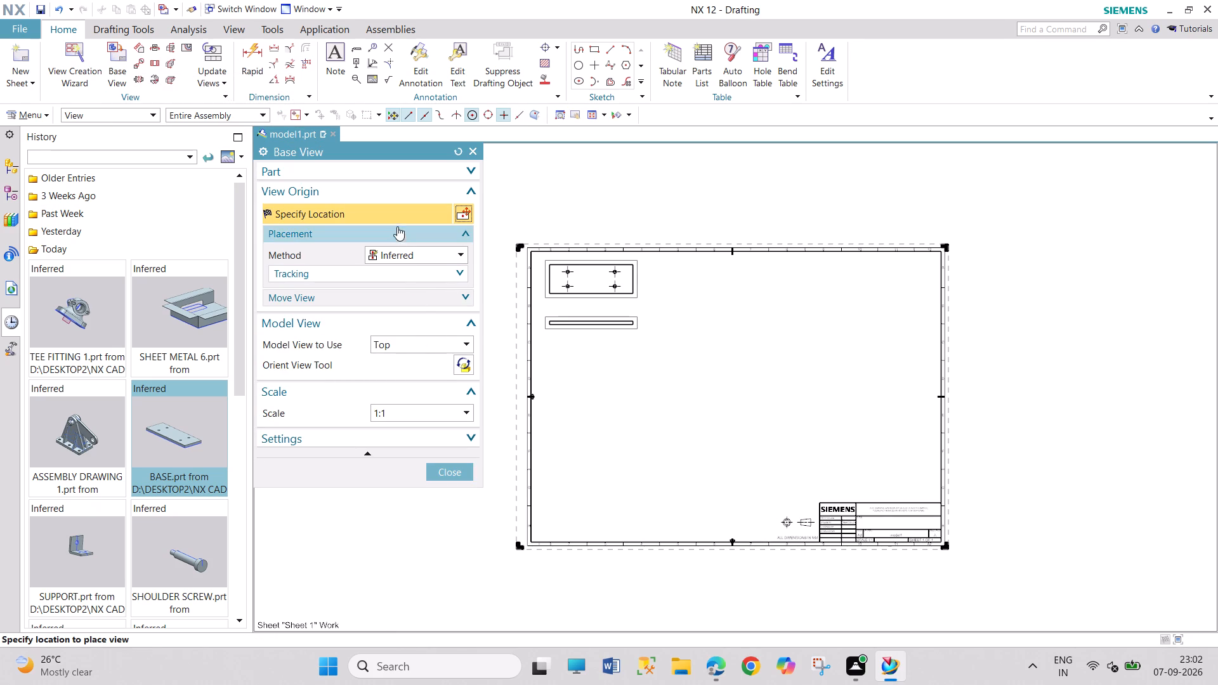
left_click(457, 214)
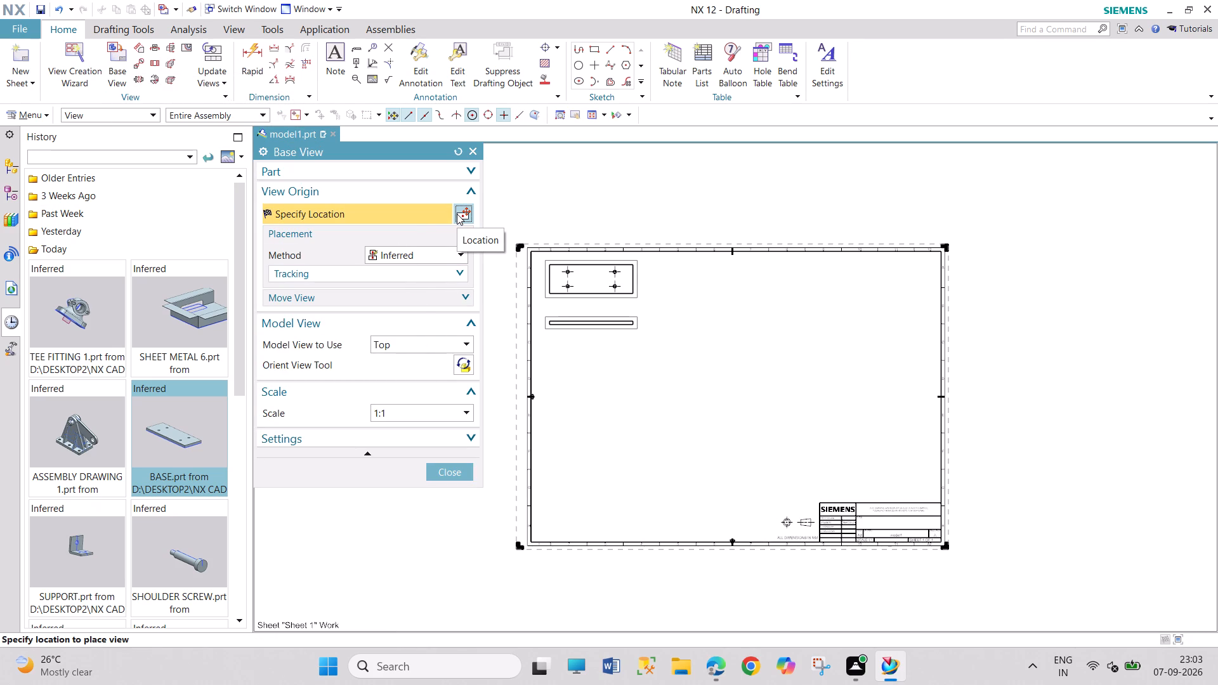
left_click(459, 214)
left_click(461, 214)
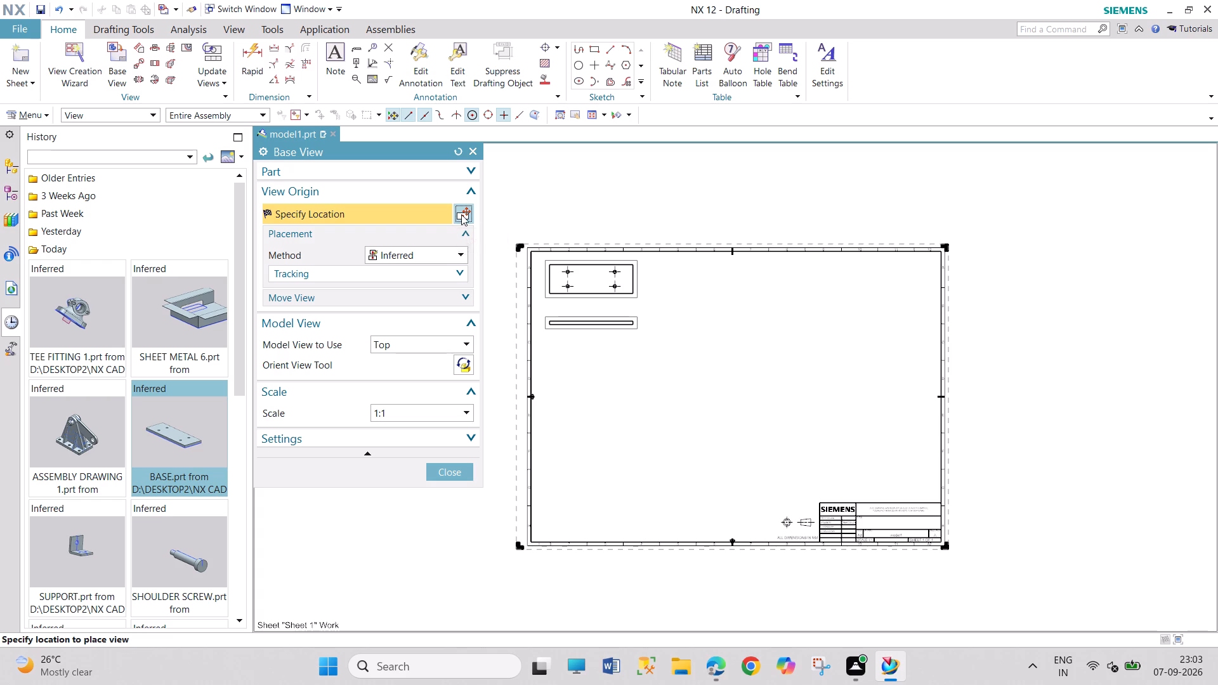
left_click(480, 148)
Load the BOLT part and place its 1:1 Top view below the base plate views, with a projected view directly beneath.
left_click(109, 61)
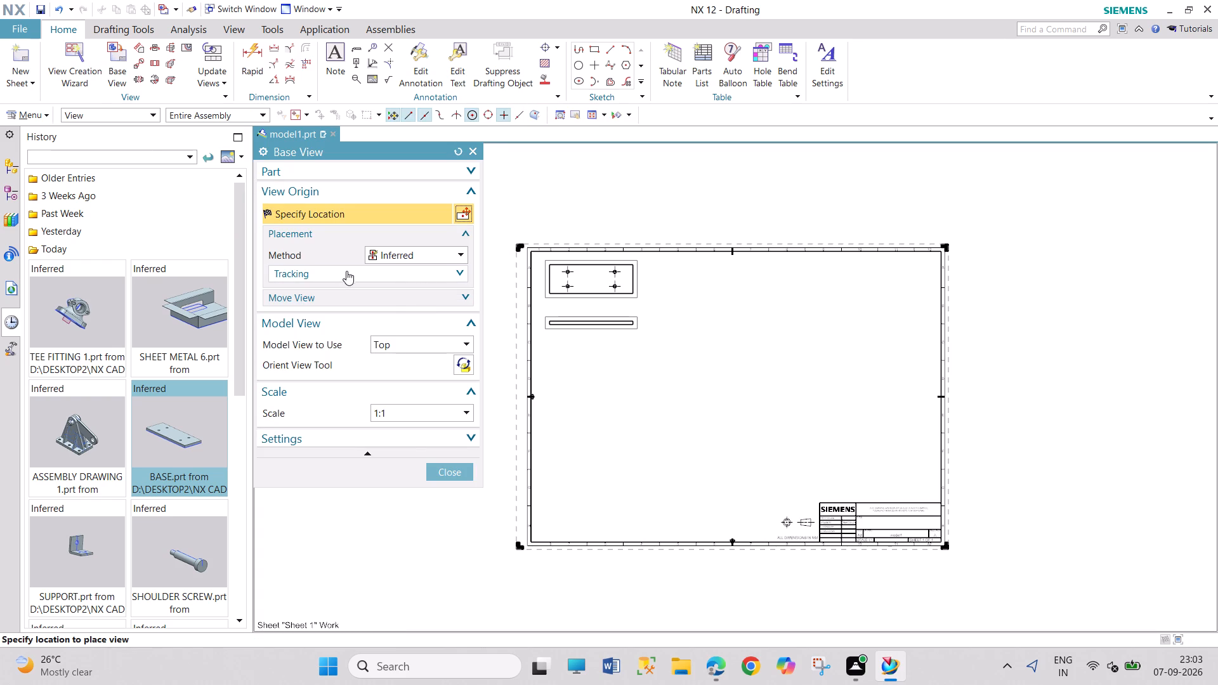
left_click(280, 214)
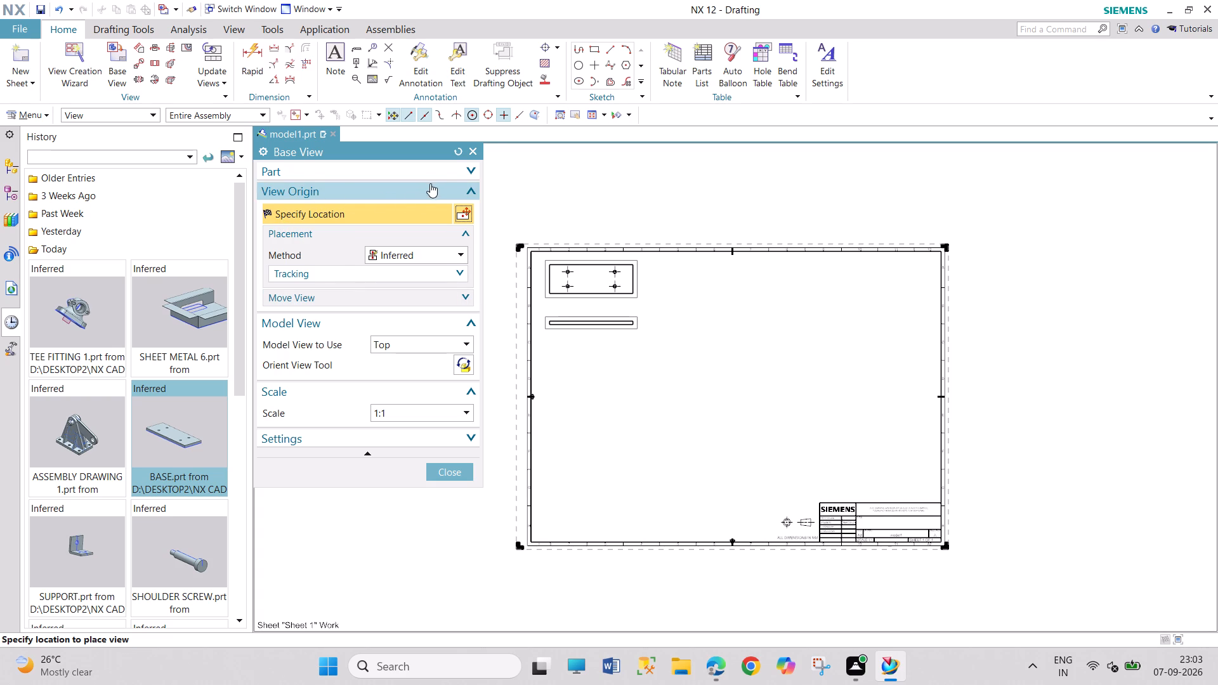
left_click(437, 172)
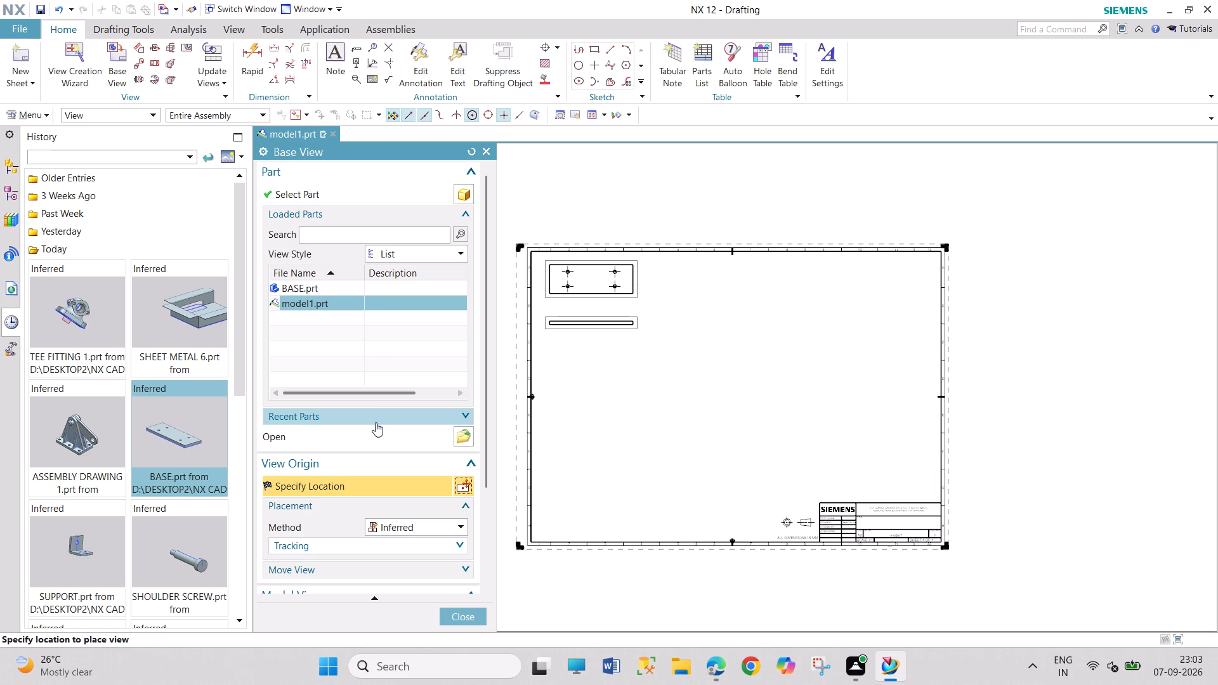
left_click(464, 438)
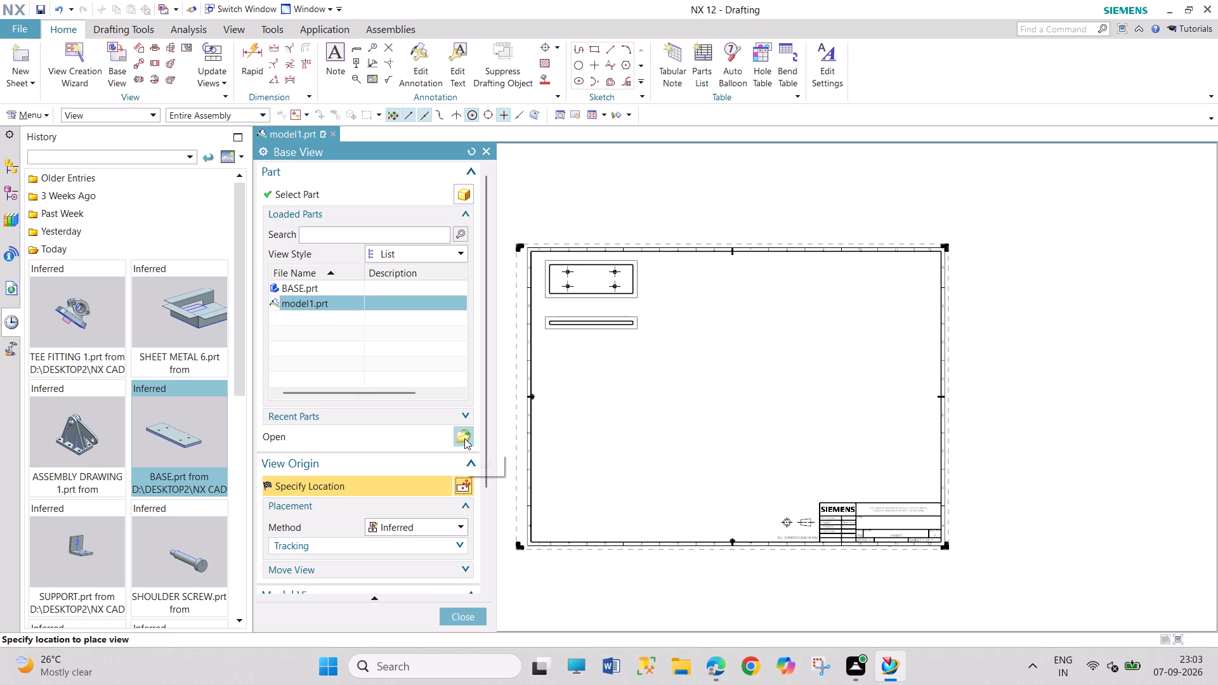
left_click(249, 284)
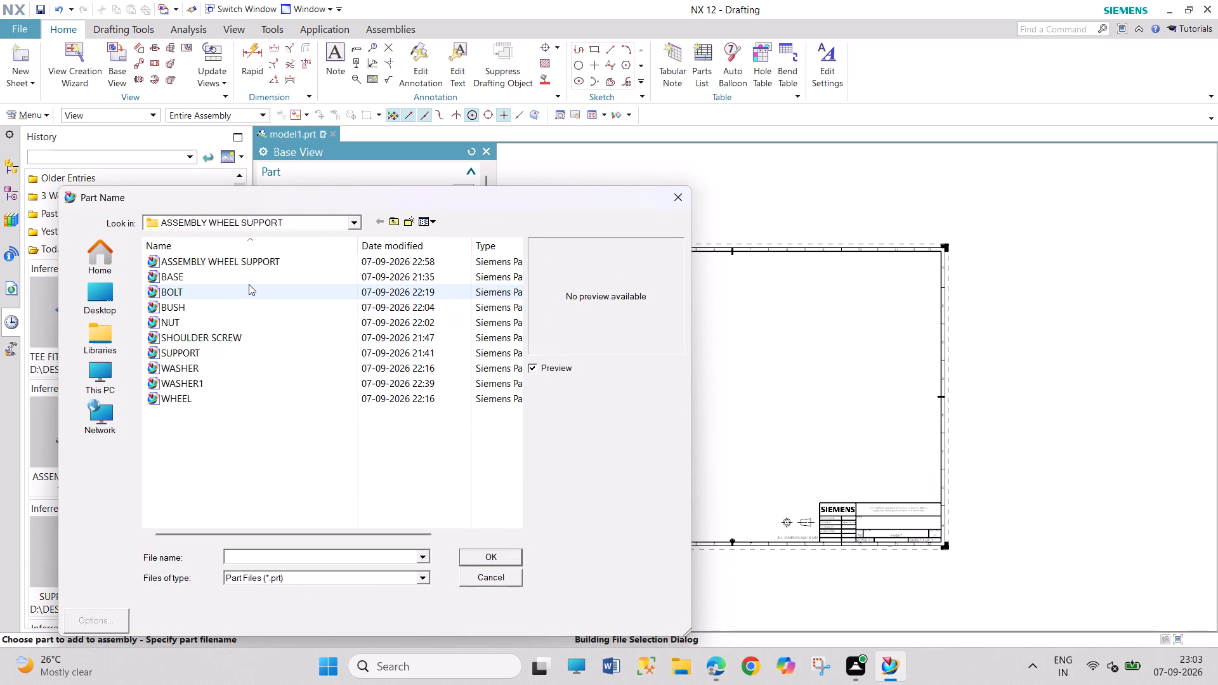
left_click(499, 559)
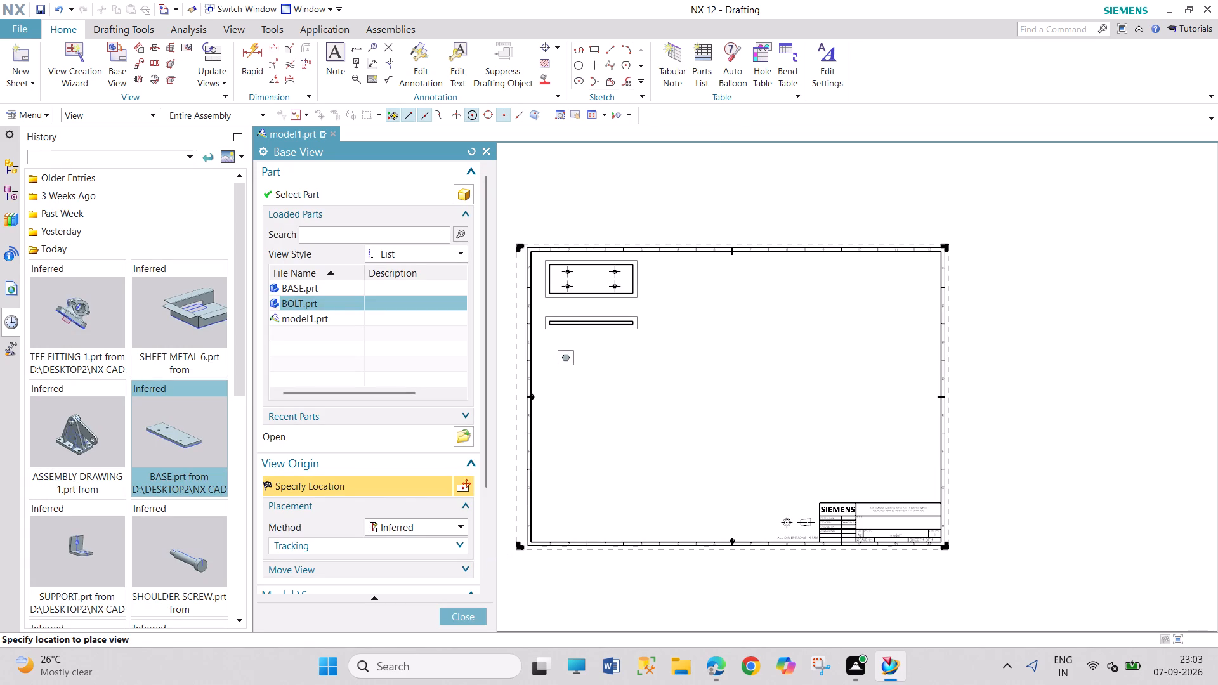
left_click(575, 355)
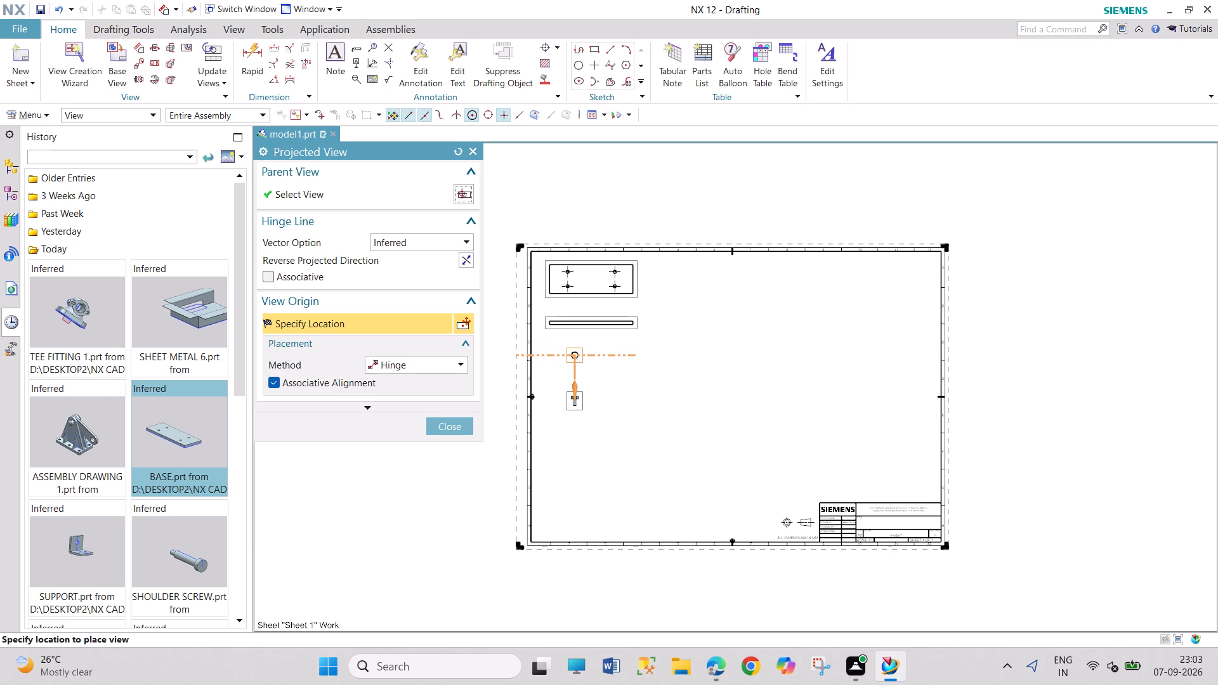
left_click(573, 384)
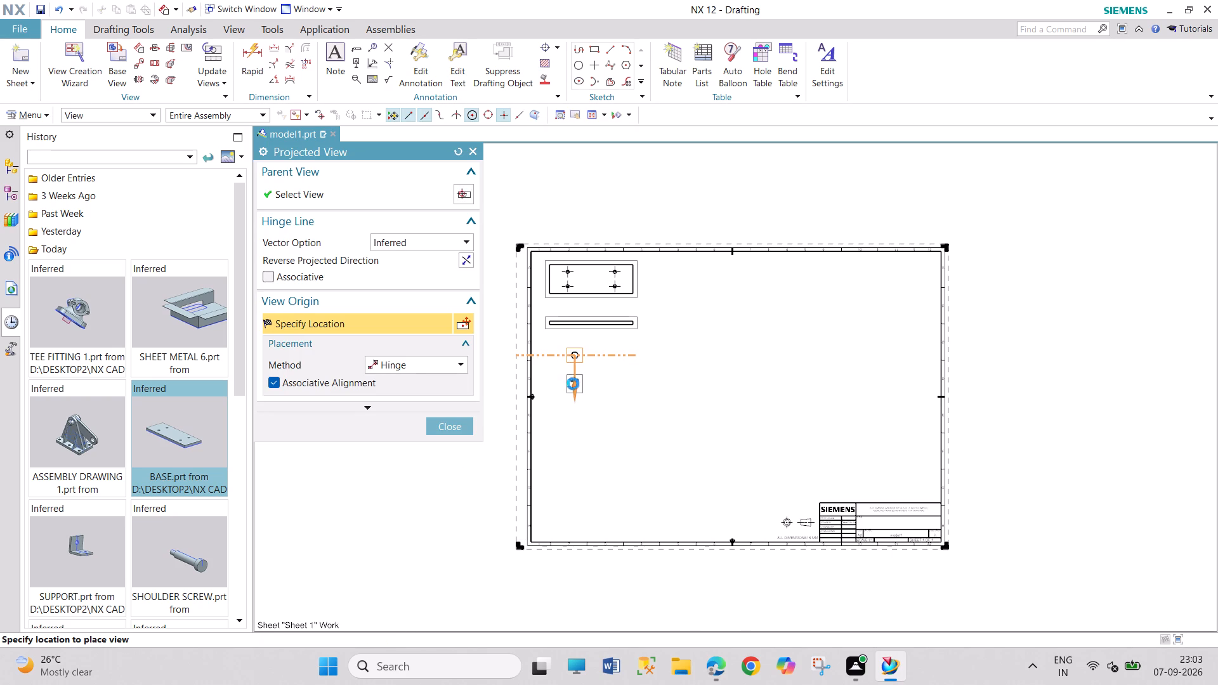
left_click(450, 429)
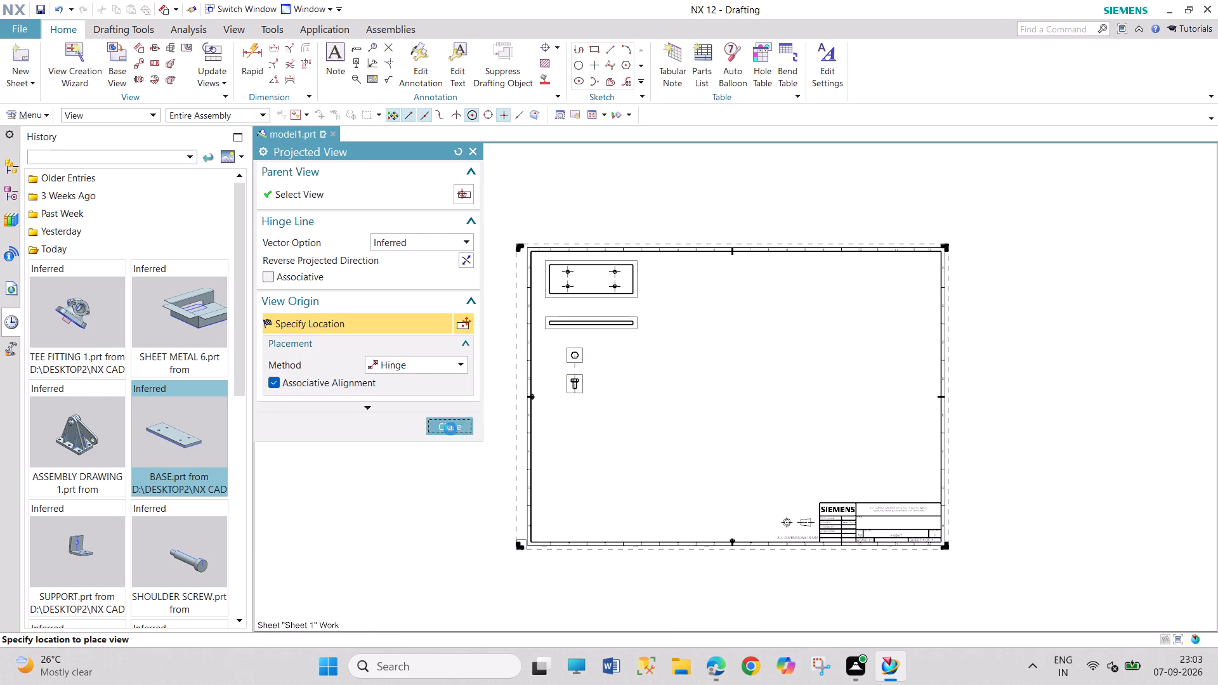
Load the BUSH part and place its 1:1 Top view in line below the bolt views, with a projected view directly beneath.
left_click(120, 73)
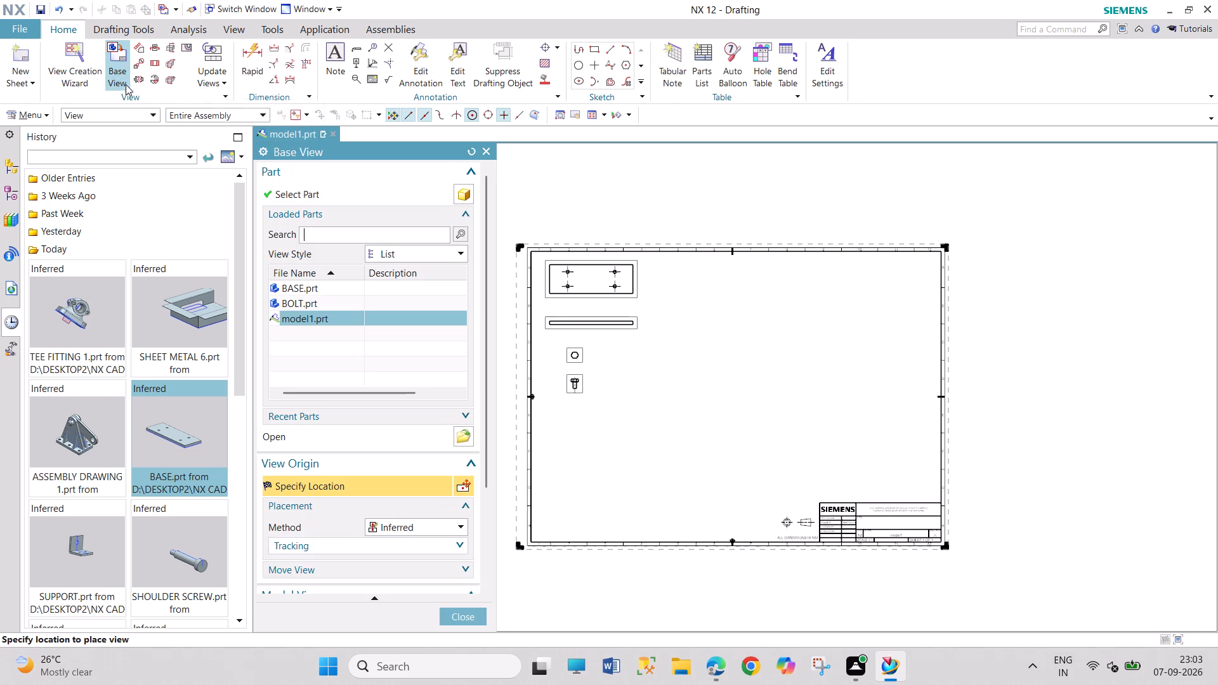
left_click(462, 215)
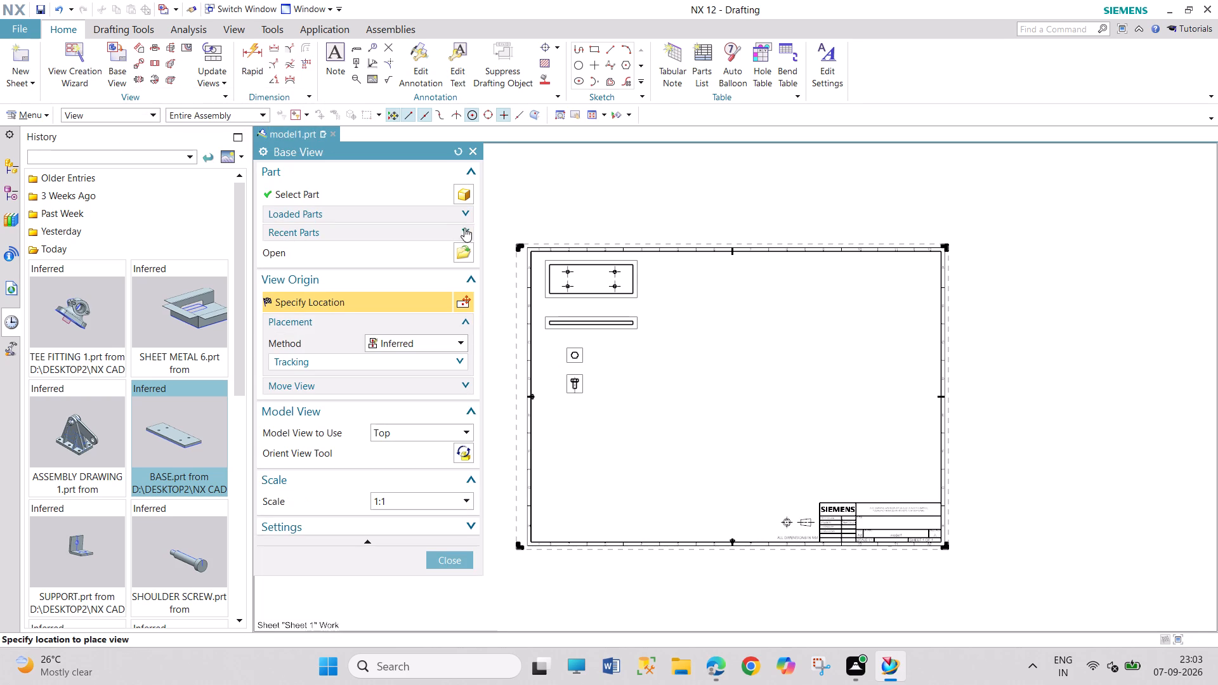
left_click(458, 254)
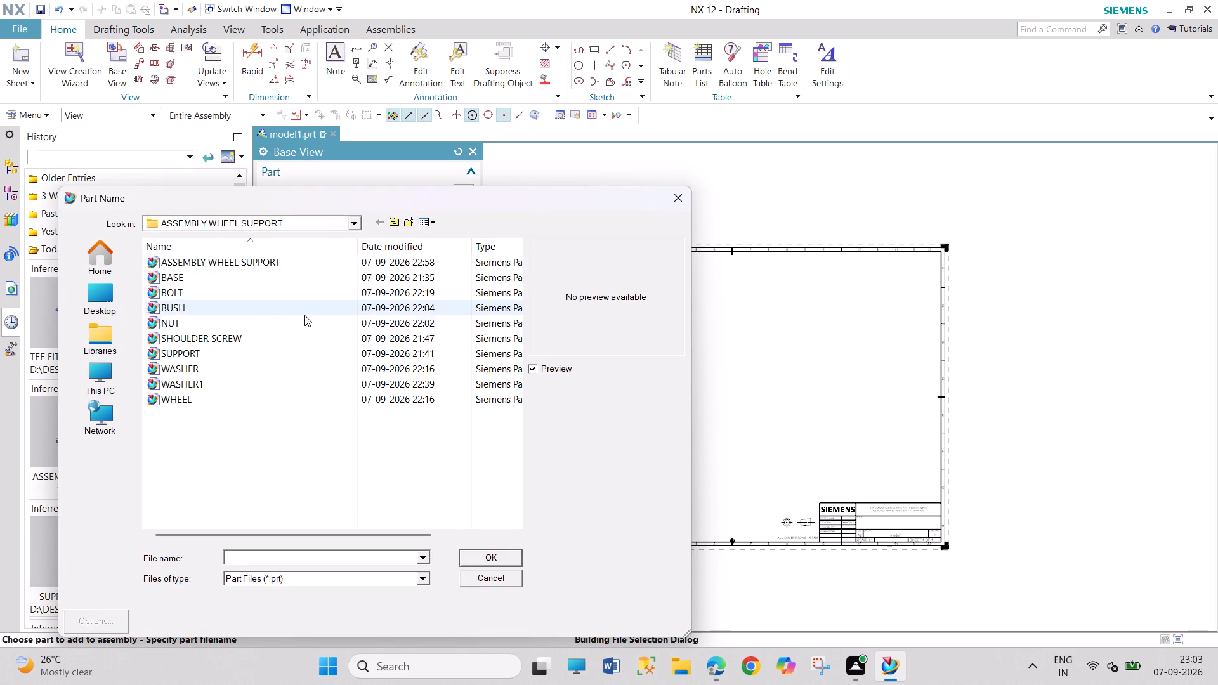
left_click(279, 313)
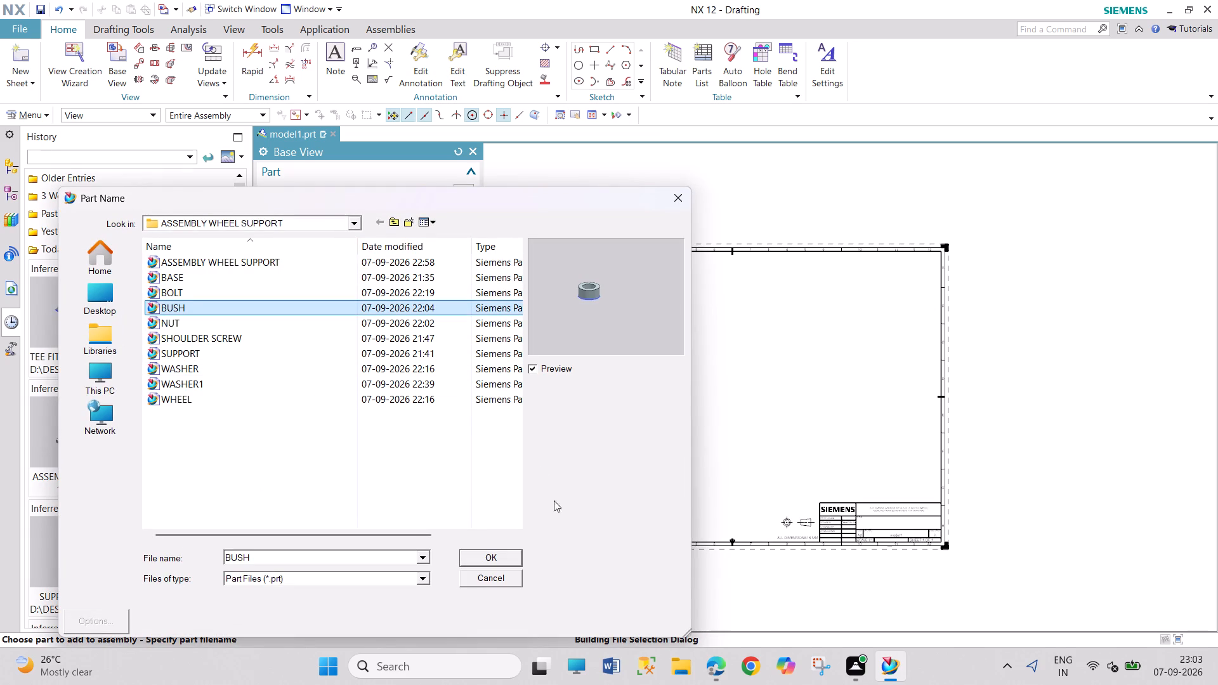
left_click(488, 557)
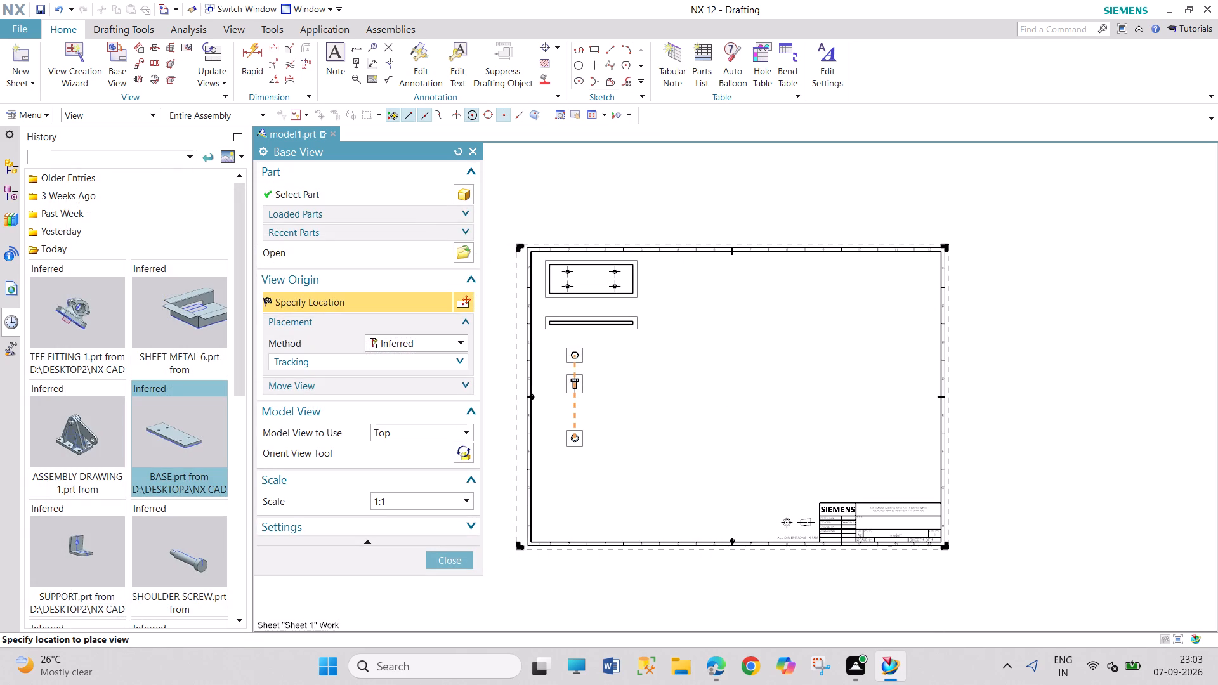
left_click(575, 419)
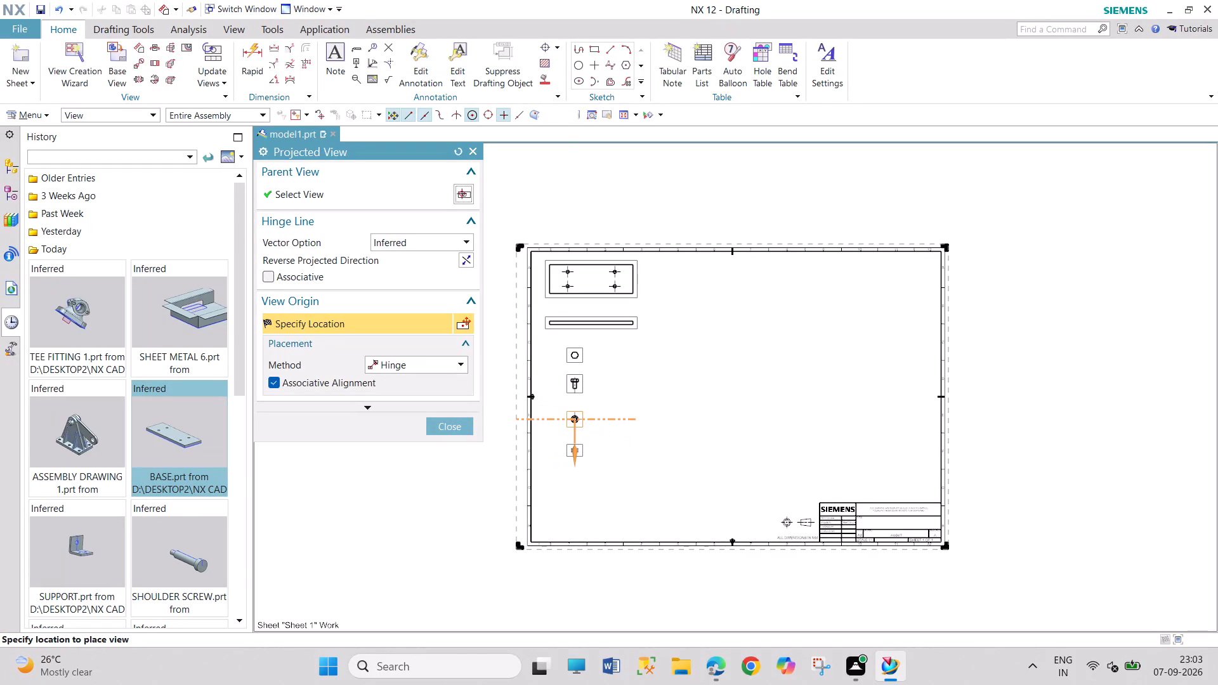
left_click(575, 450)
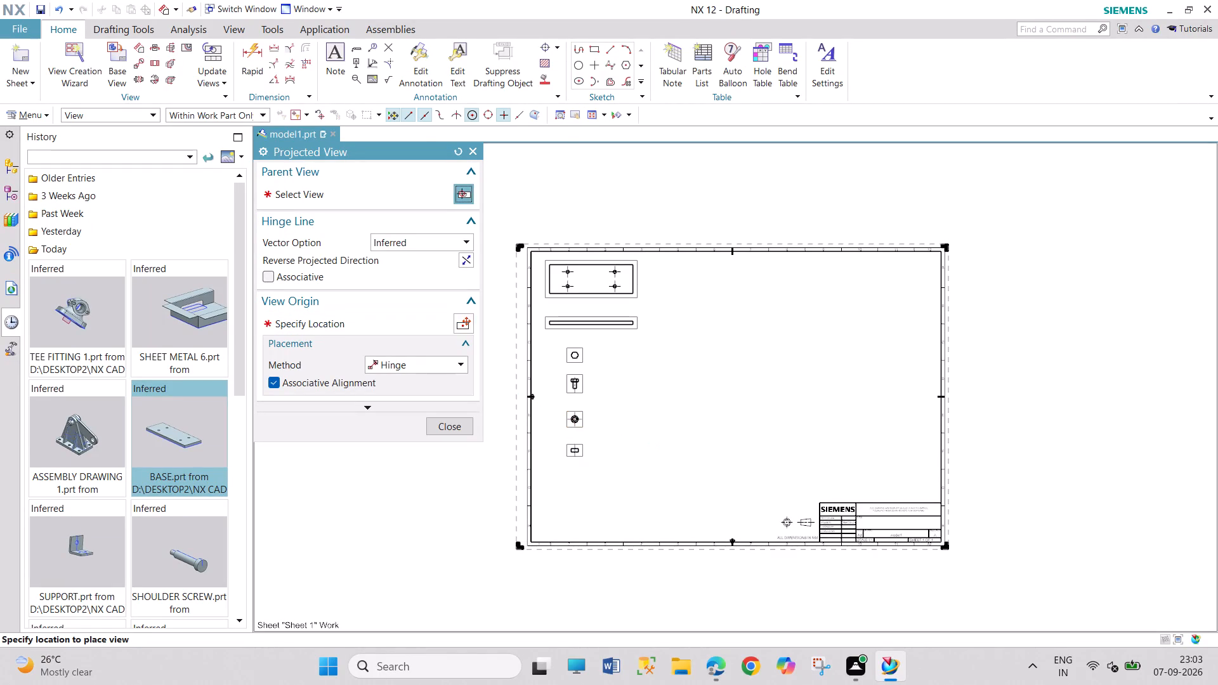
left_click(462, 426)
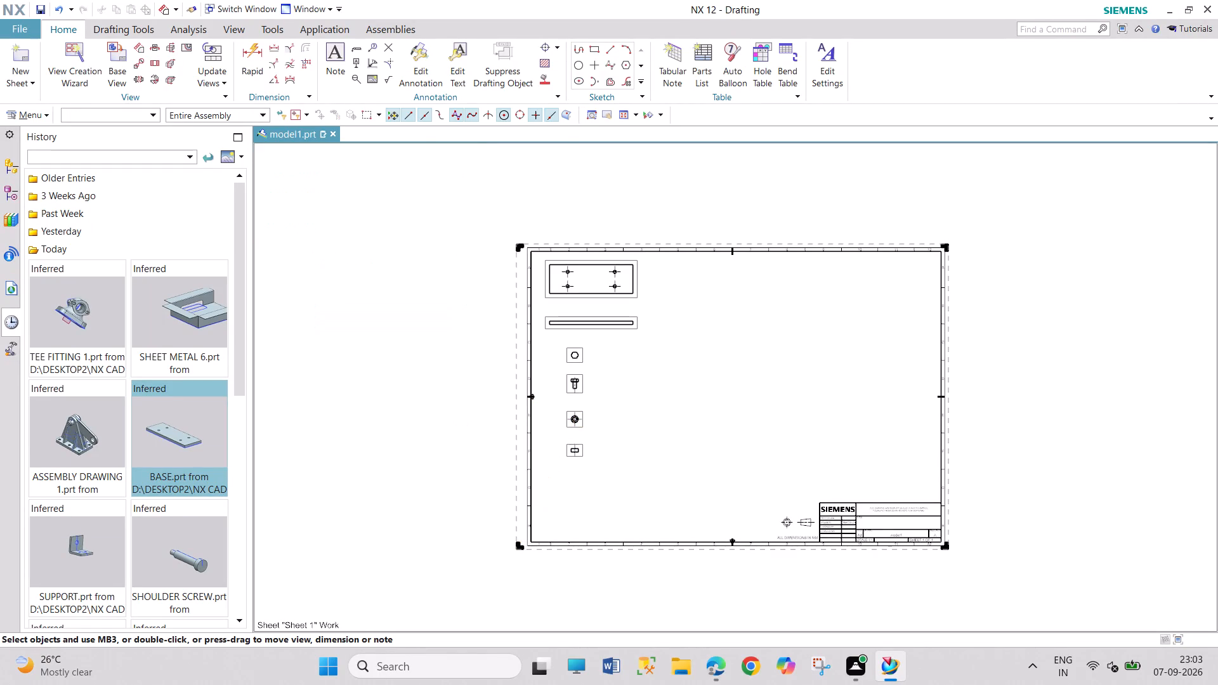
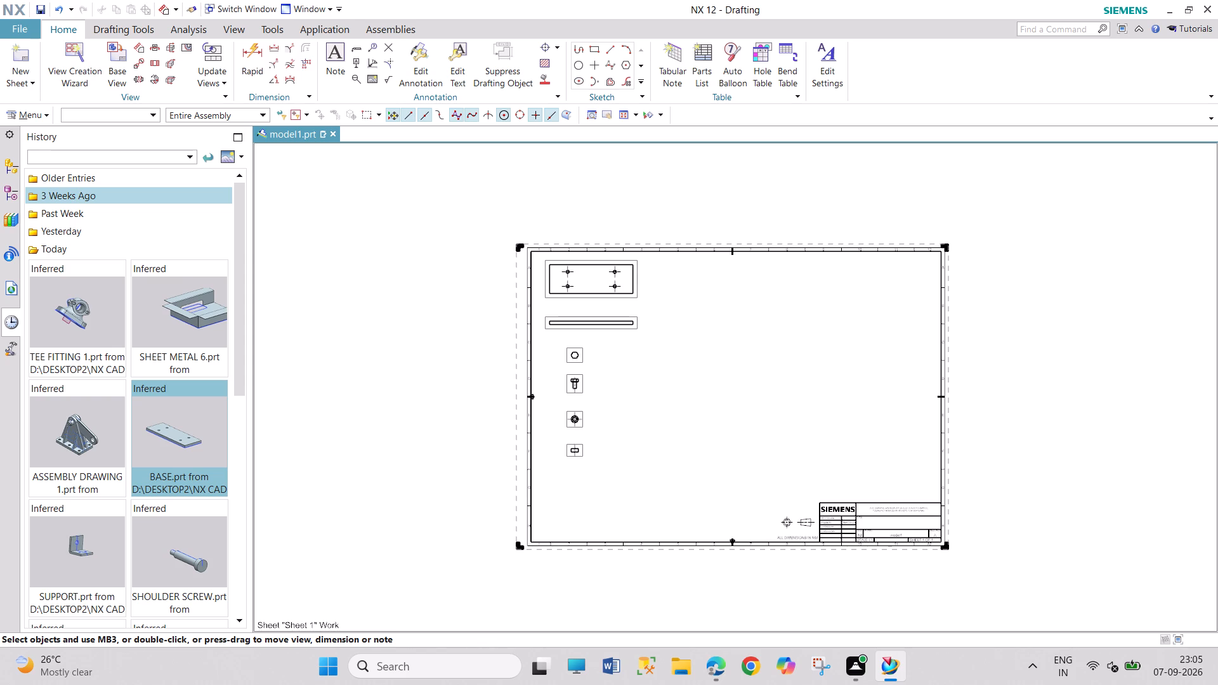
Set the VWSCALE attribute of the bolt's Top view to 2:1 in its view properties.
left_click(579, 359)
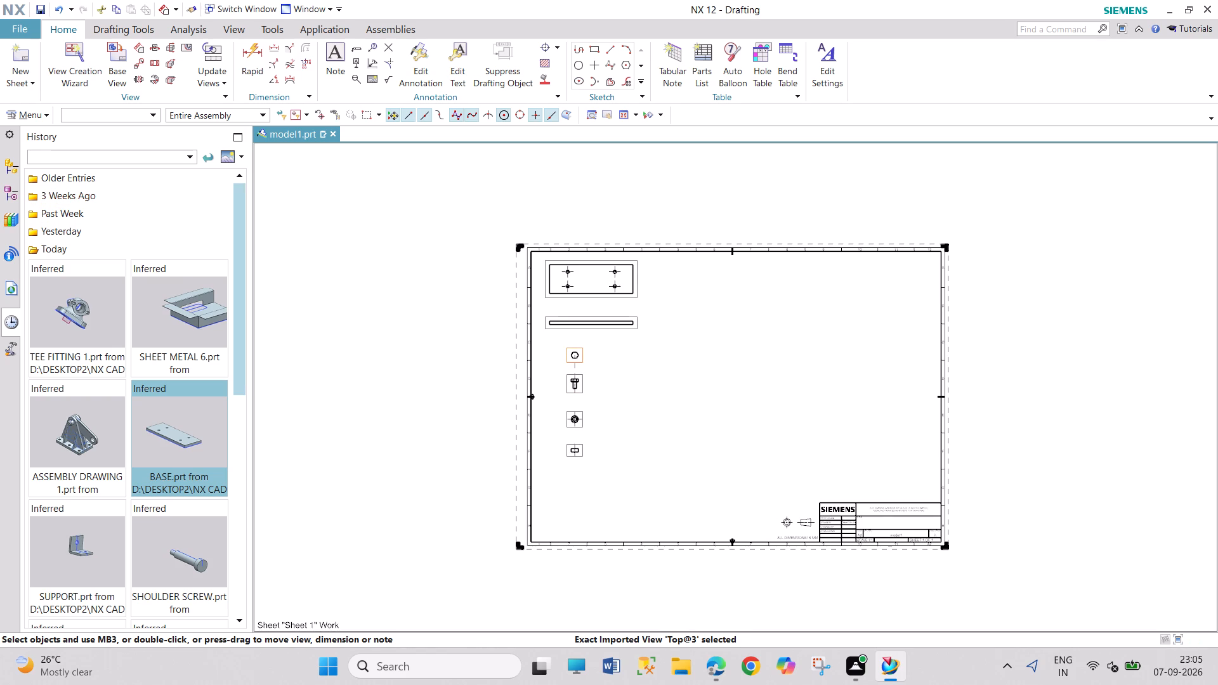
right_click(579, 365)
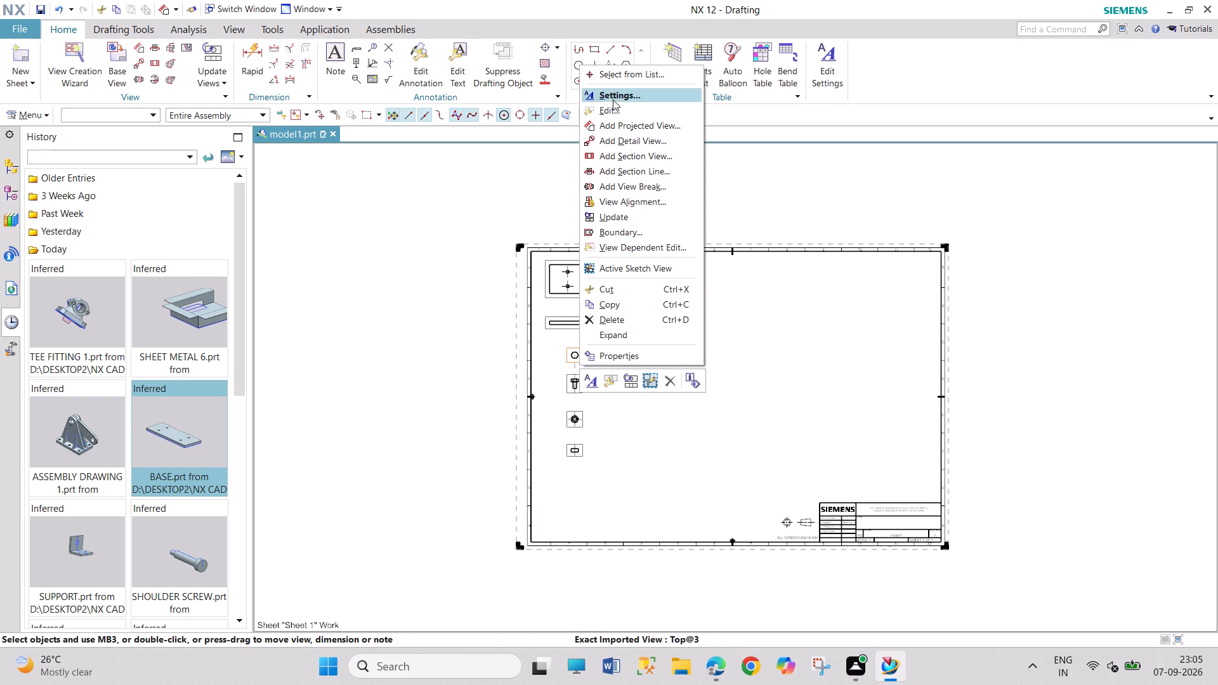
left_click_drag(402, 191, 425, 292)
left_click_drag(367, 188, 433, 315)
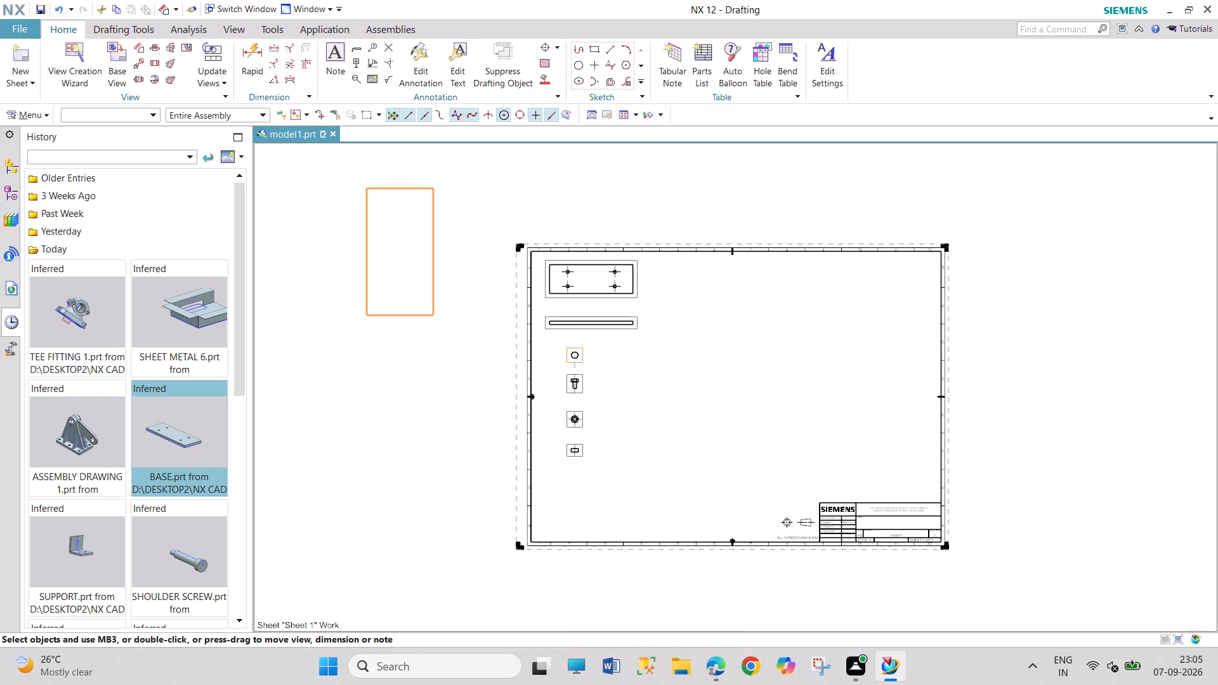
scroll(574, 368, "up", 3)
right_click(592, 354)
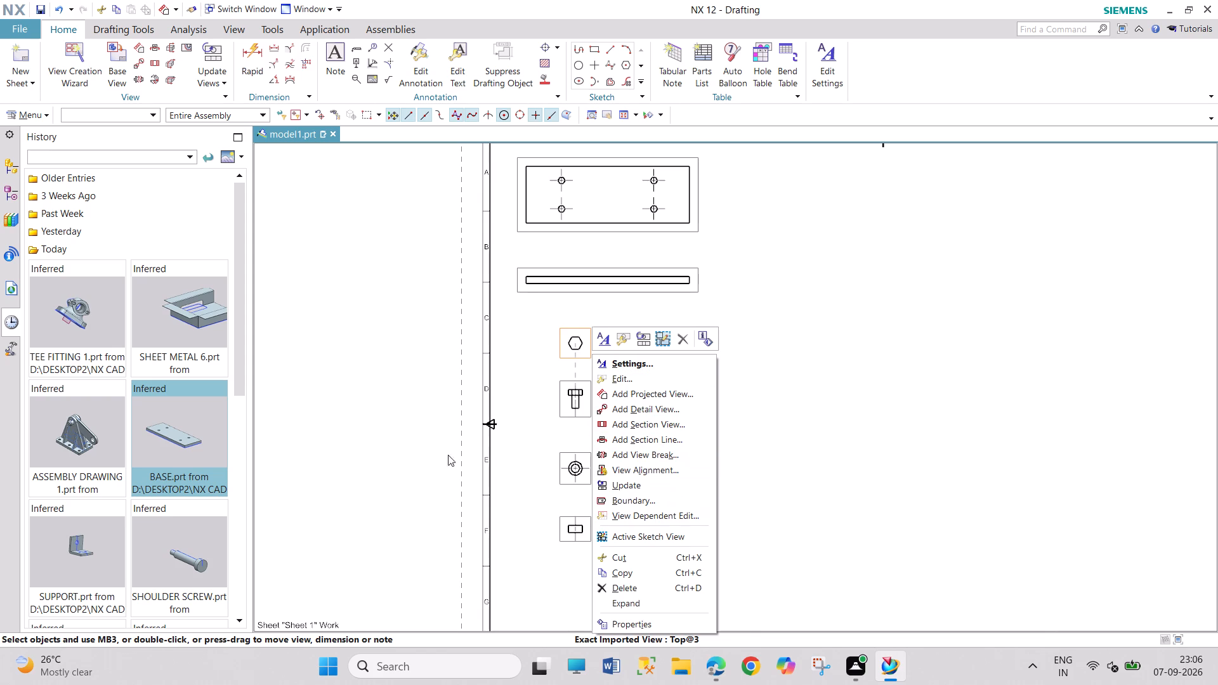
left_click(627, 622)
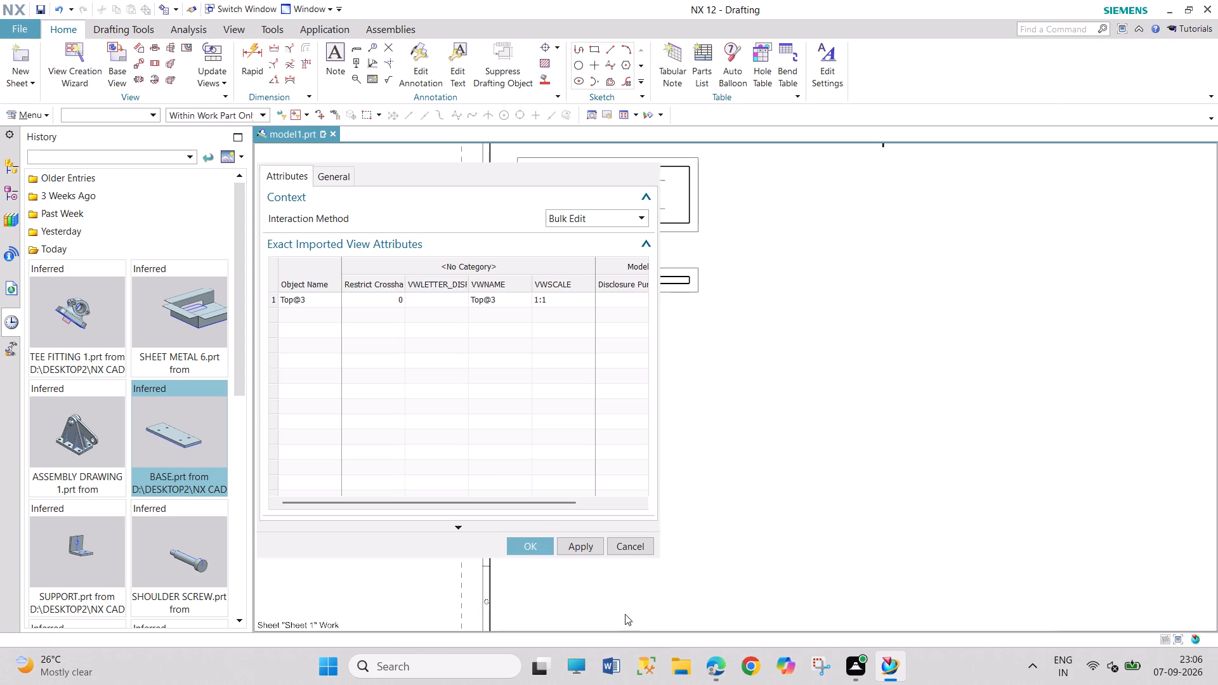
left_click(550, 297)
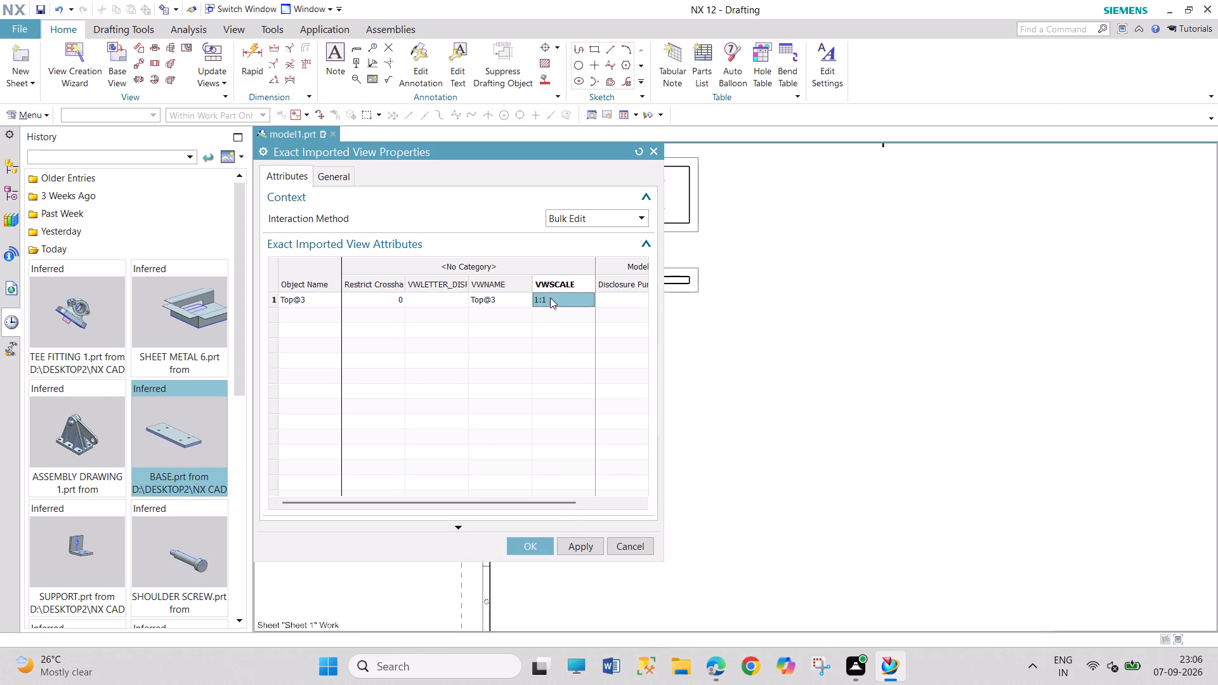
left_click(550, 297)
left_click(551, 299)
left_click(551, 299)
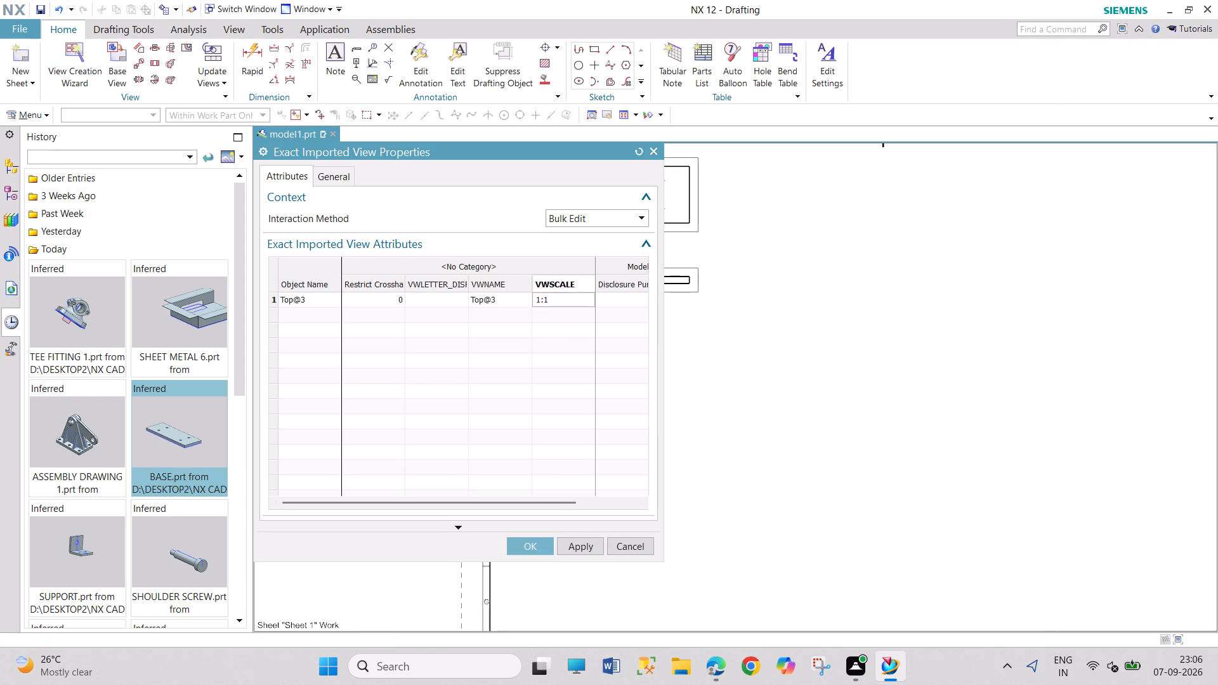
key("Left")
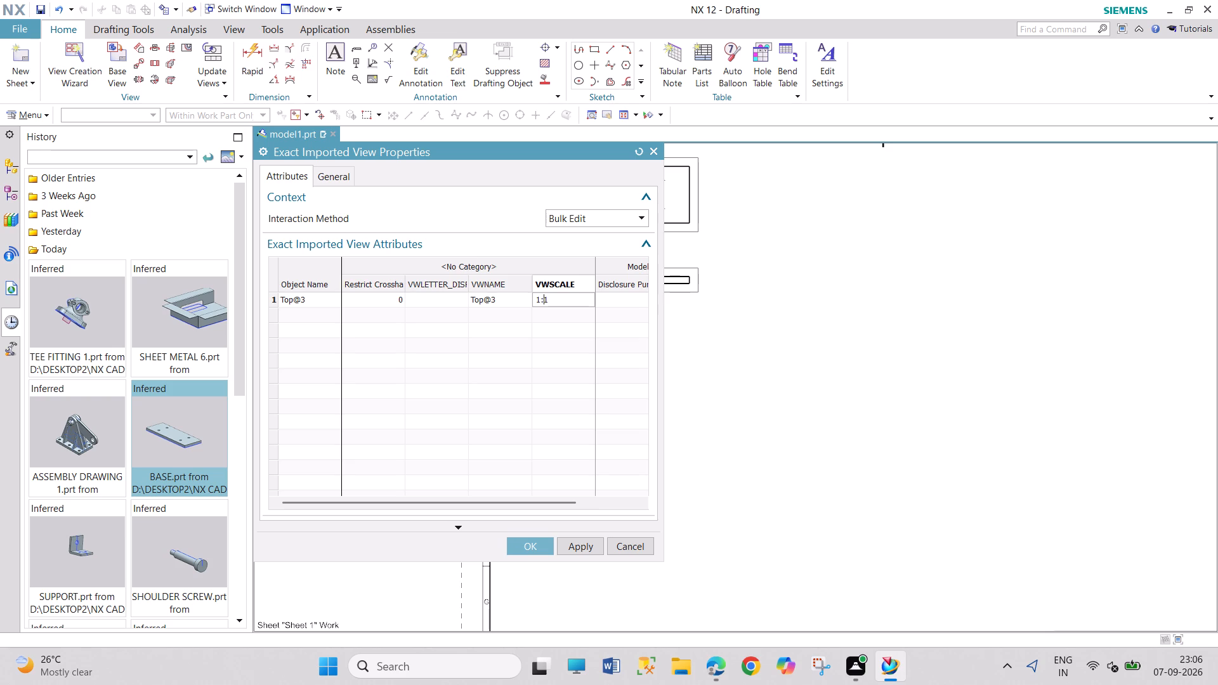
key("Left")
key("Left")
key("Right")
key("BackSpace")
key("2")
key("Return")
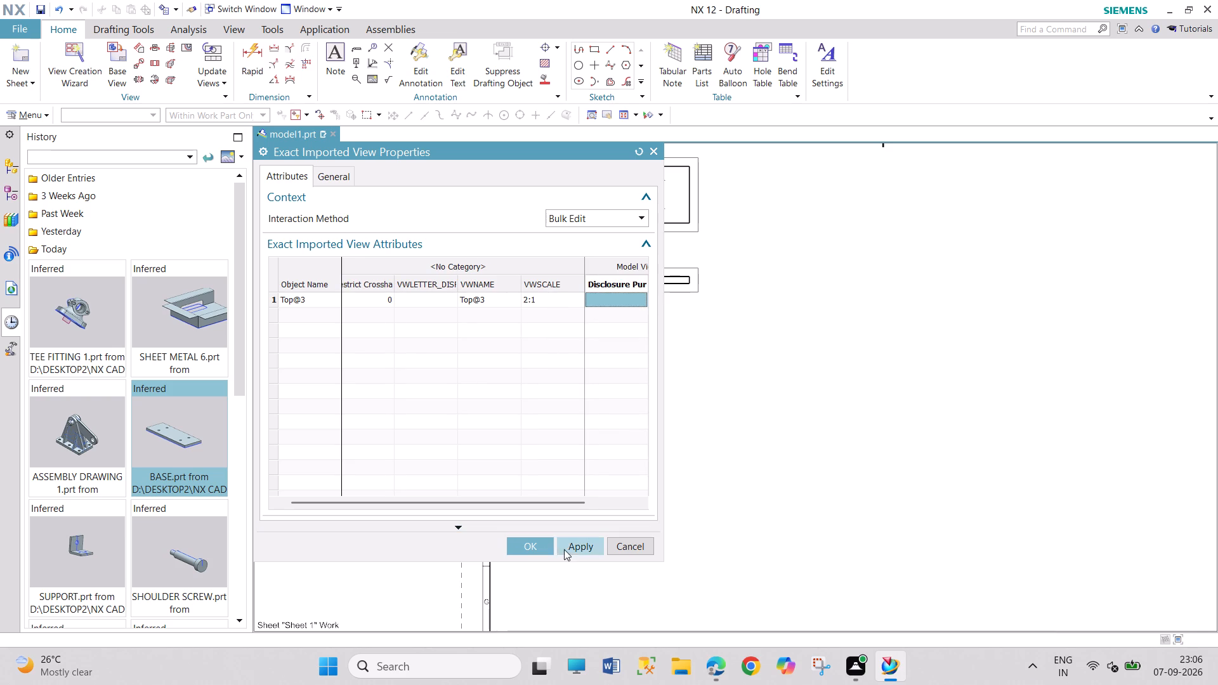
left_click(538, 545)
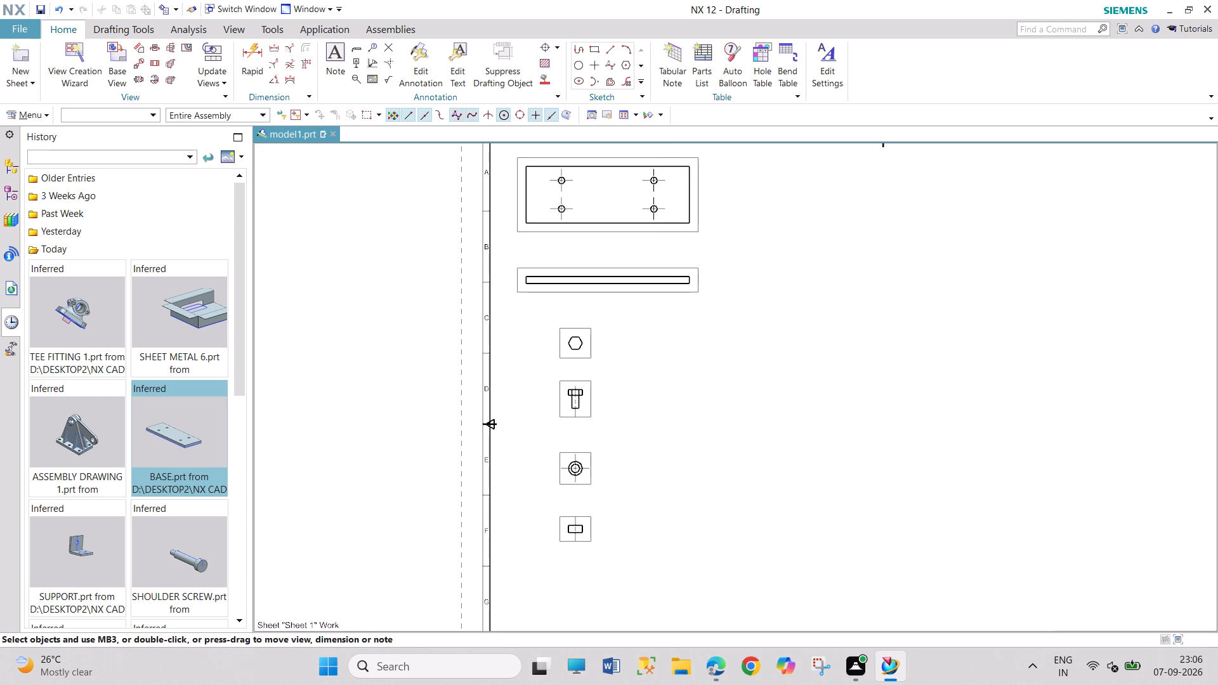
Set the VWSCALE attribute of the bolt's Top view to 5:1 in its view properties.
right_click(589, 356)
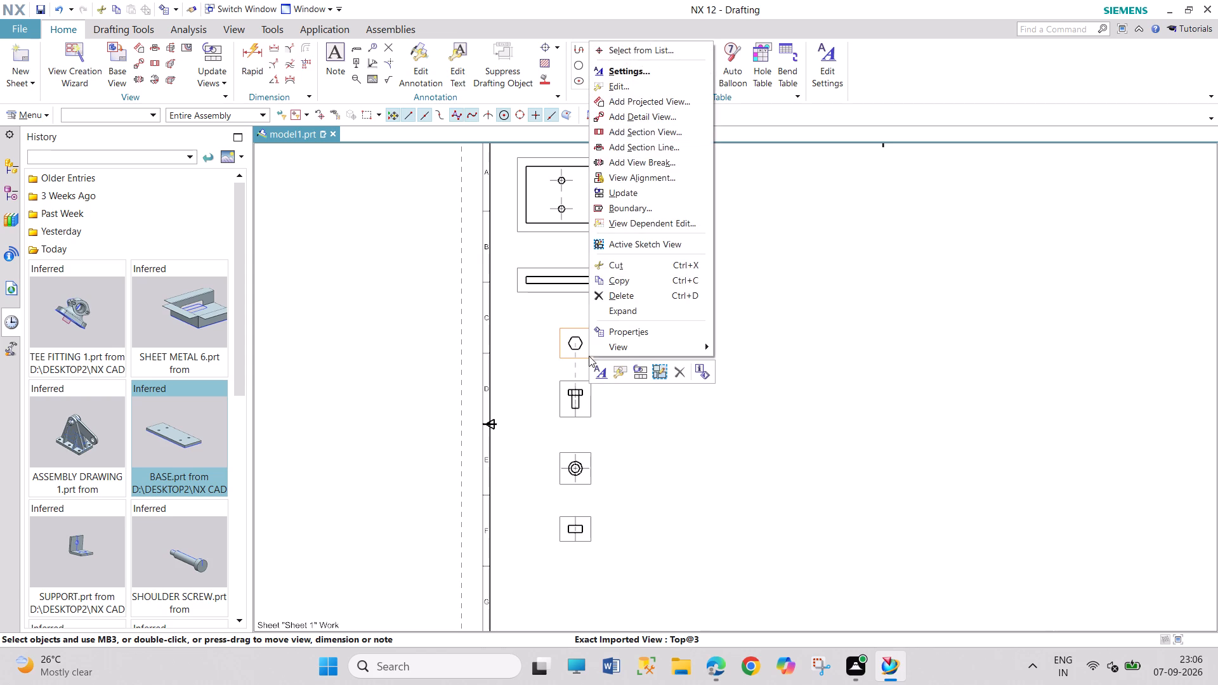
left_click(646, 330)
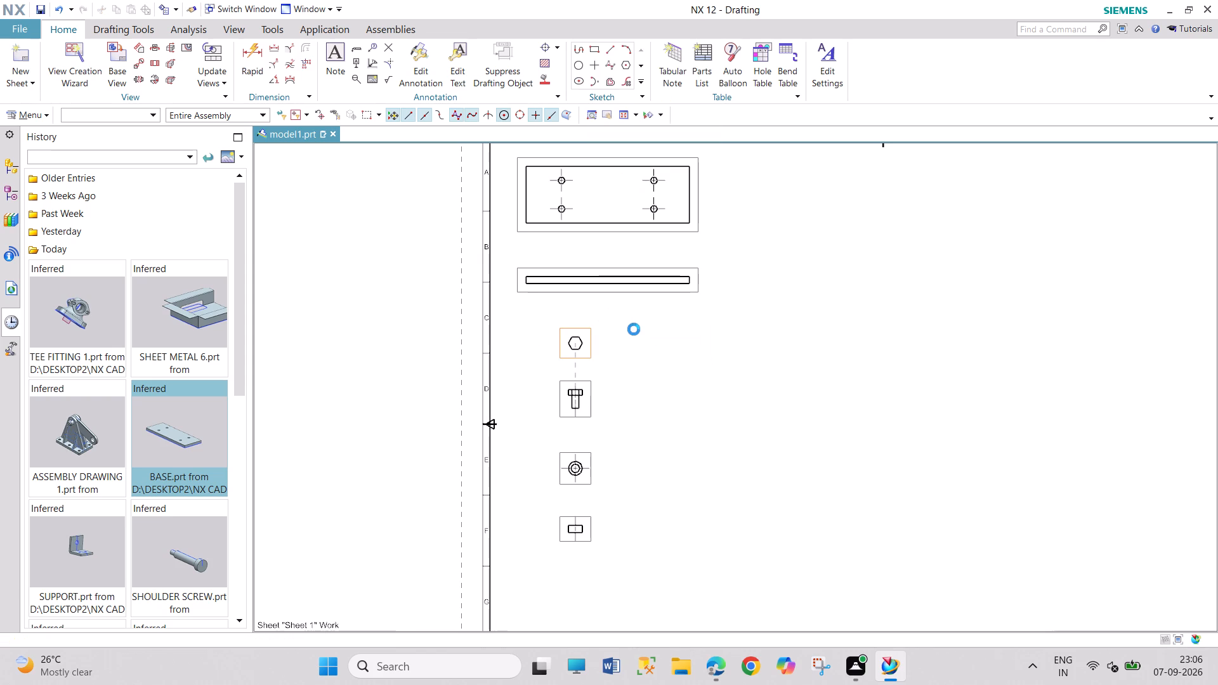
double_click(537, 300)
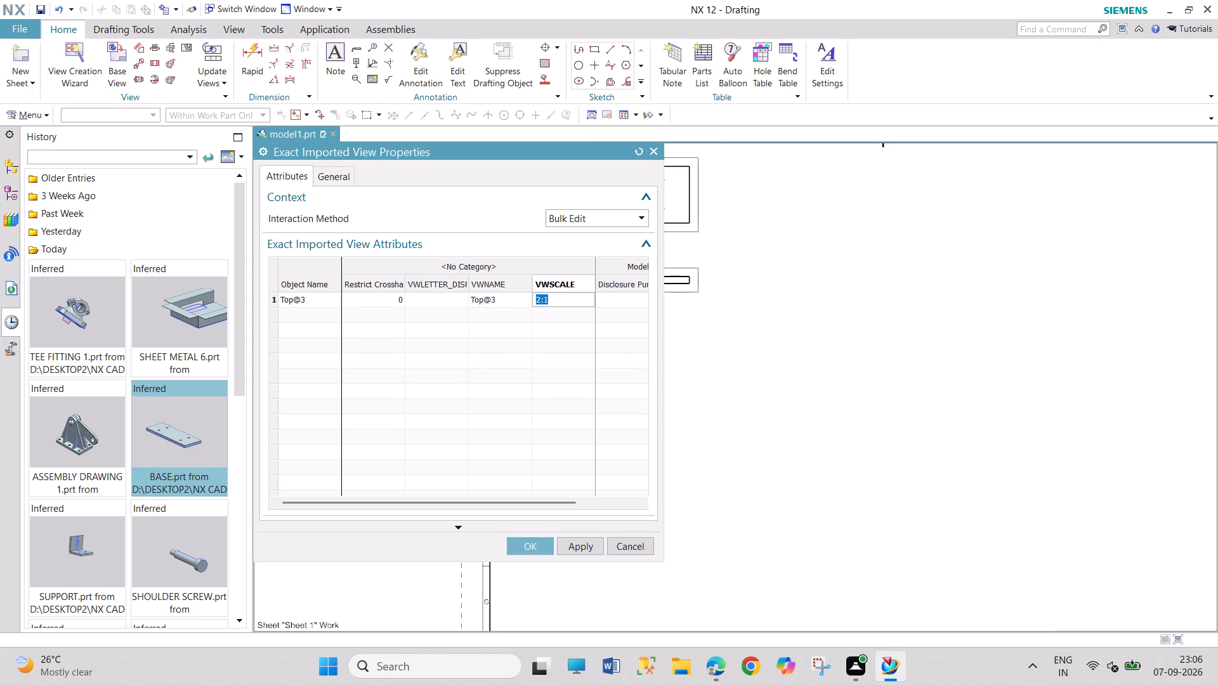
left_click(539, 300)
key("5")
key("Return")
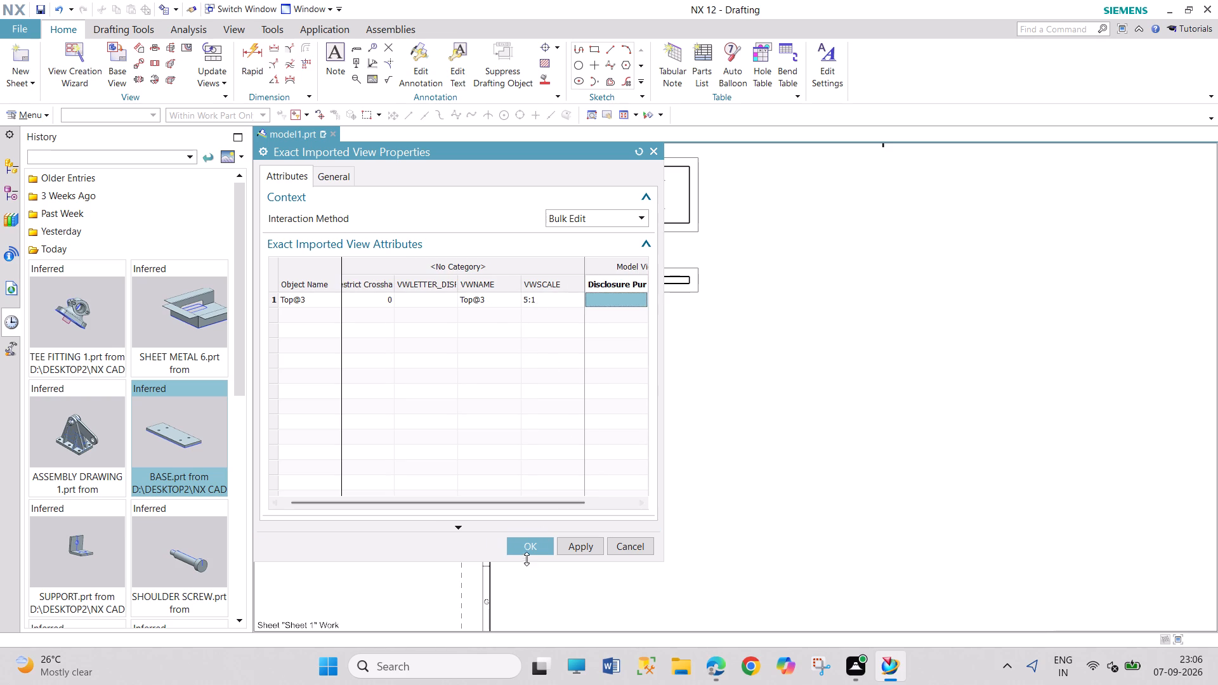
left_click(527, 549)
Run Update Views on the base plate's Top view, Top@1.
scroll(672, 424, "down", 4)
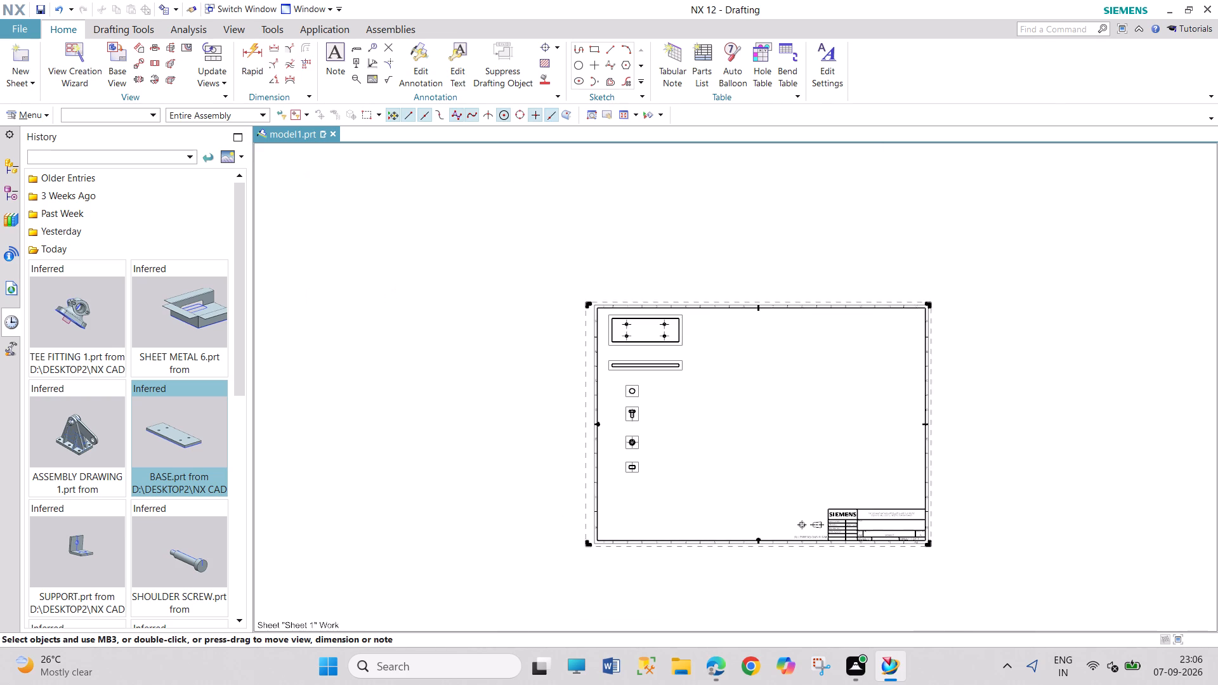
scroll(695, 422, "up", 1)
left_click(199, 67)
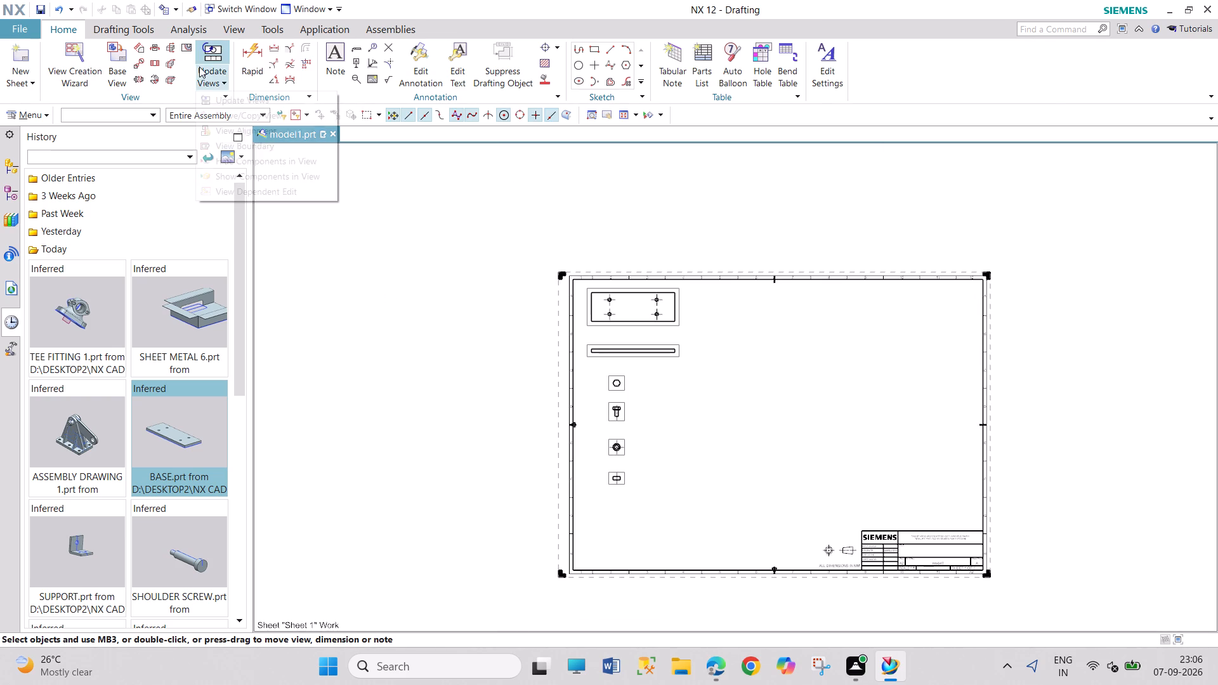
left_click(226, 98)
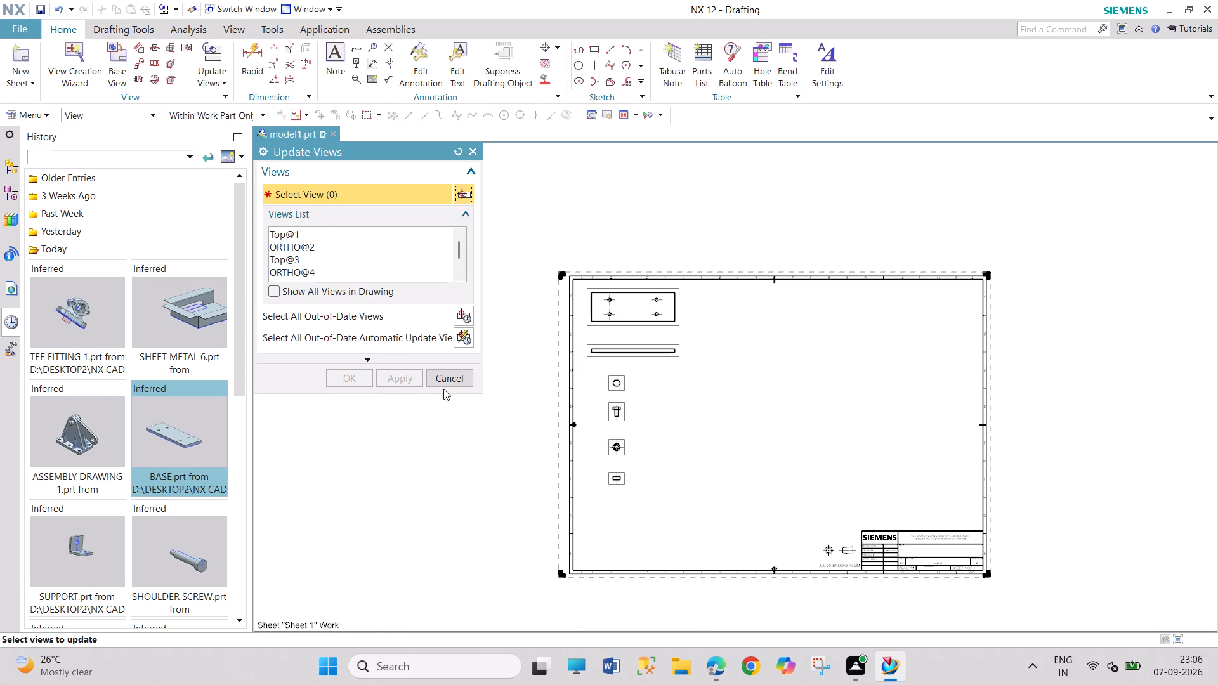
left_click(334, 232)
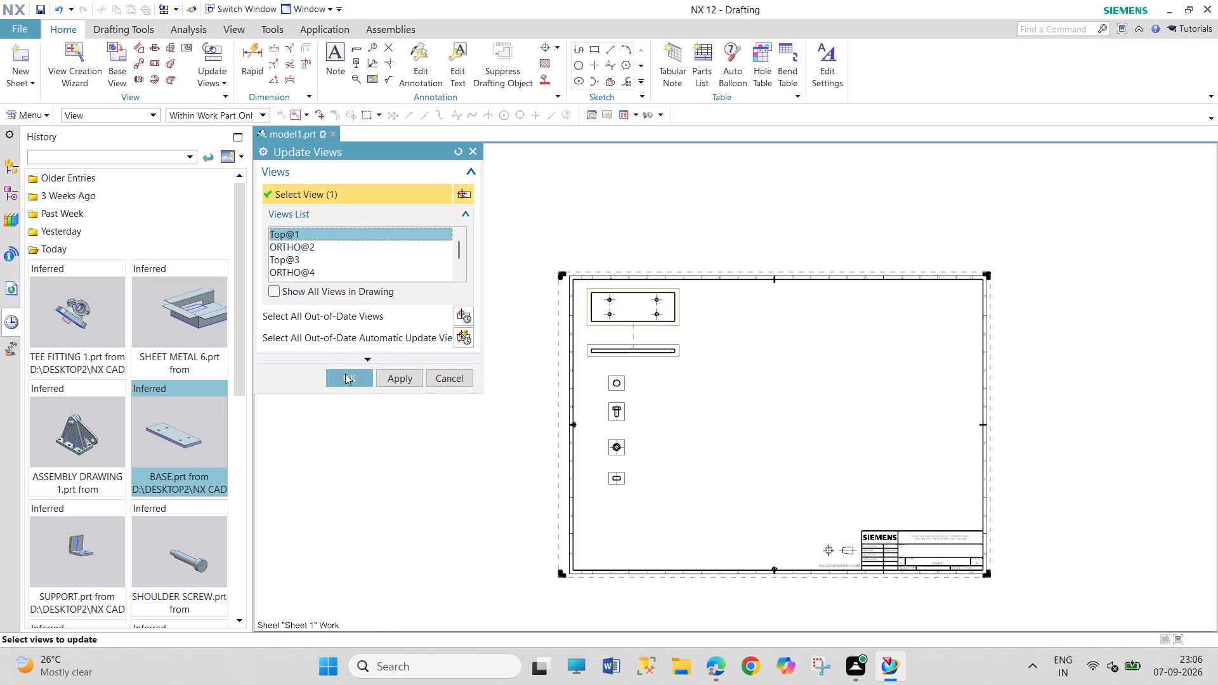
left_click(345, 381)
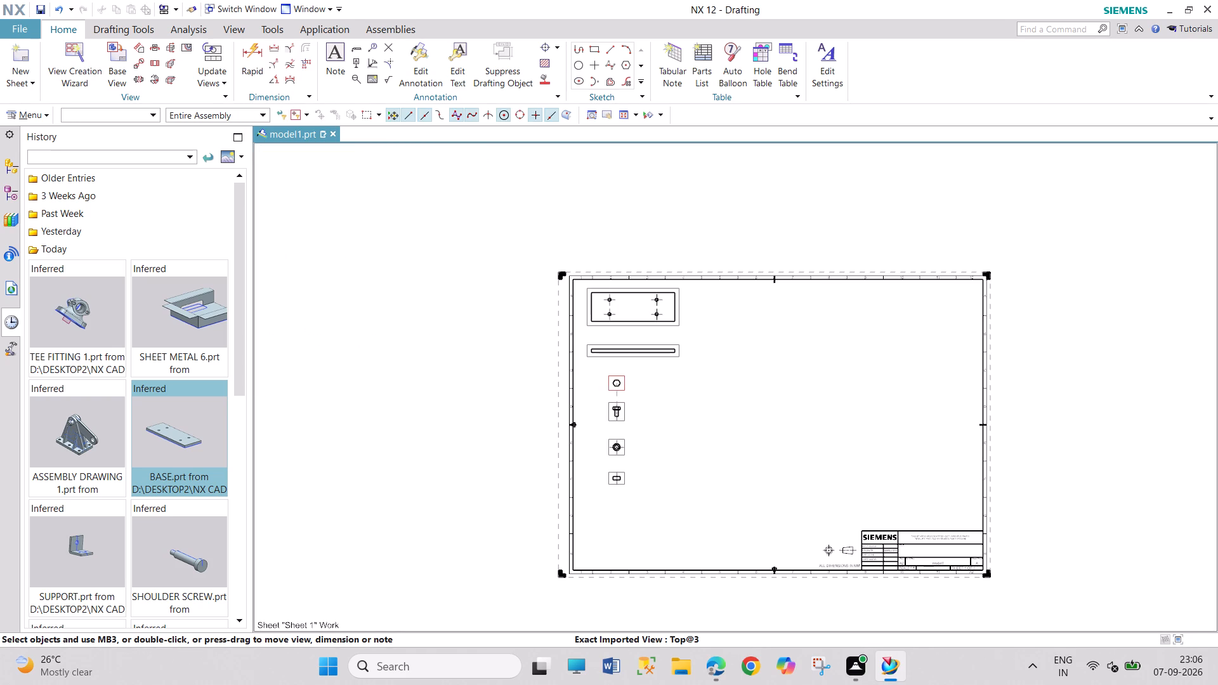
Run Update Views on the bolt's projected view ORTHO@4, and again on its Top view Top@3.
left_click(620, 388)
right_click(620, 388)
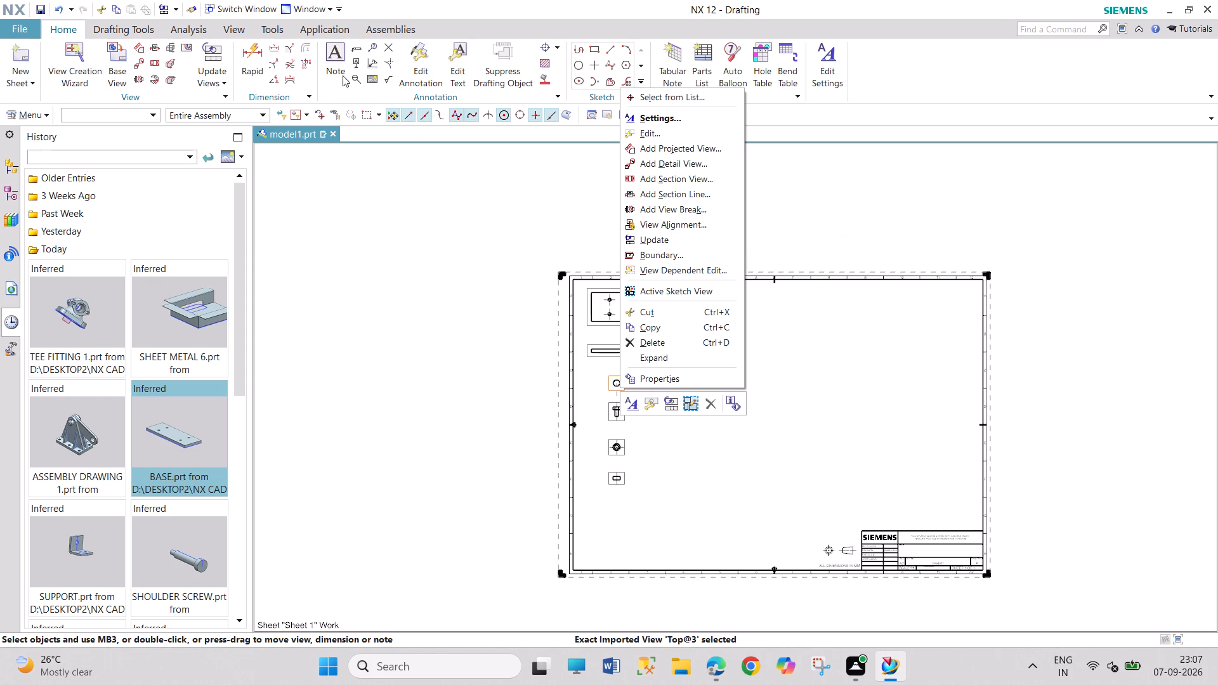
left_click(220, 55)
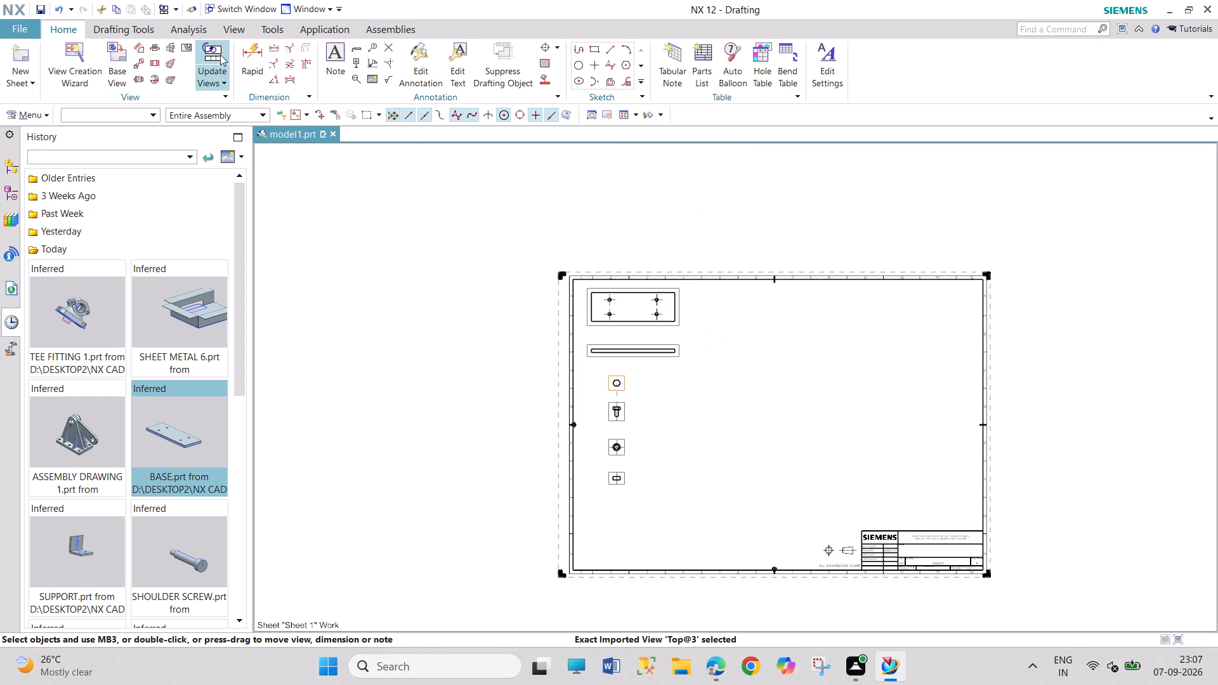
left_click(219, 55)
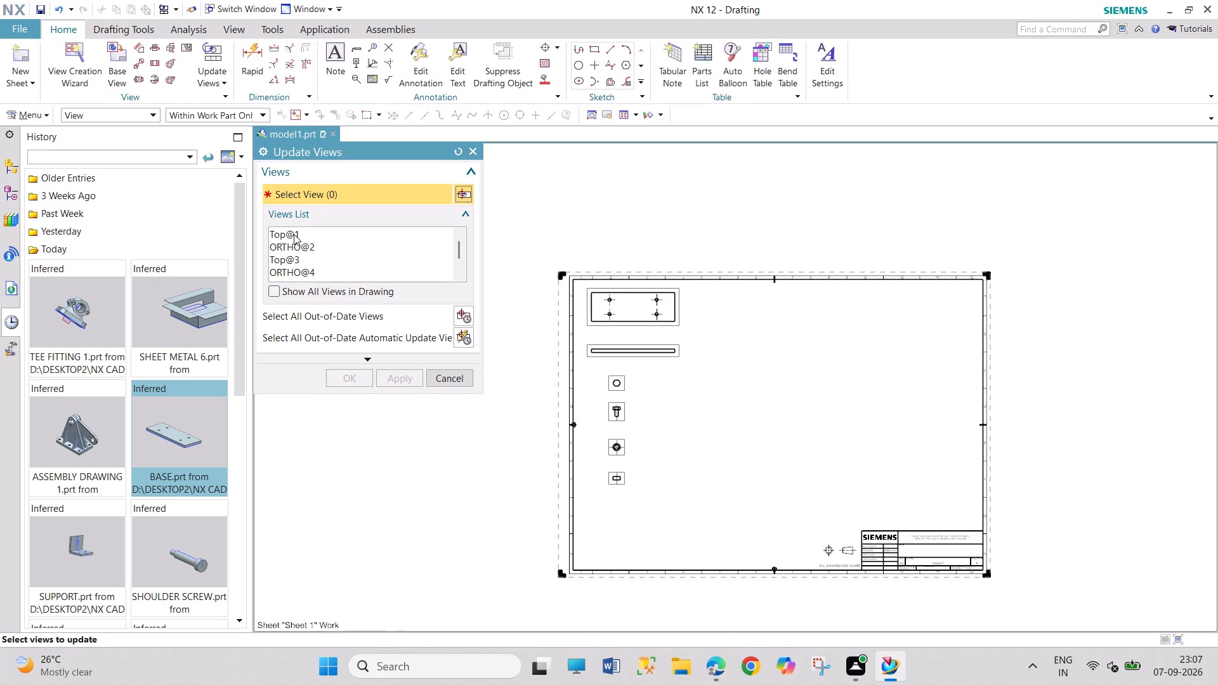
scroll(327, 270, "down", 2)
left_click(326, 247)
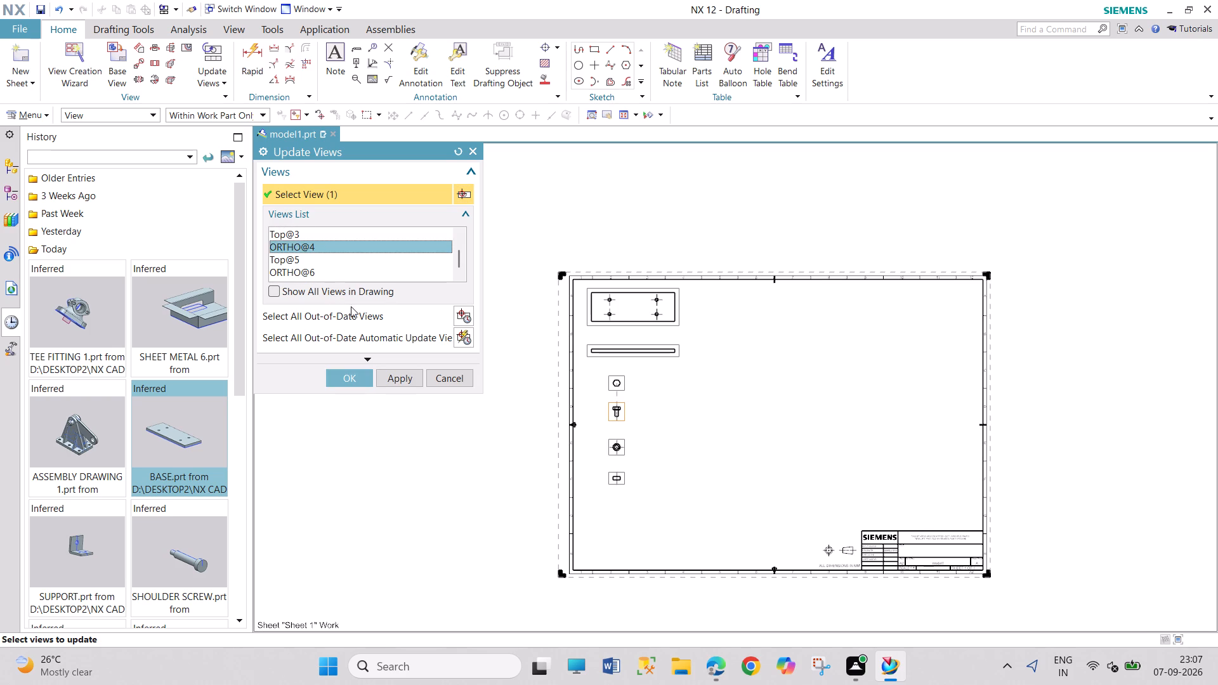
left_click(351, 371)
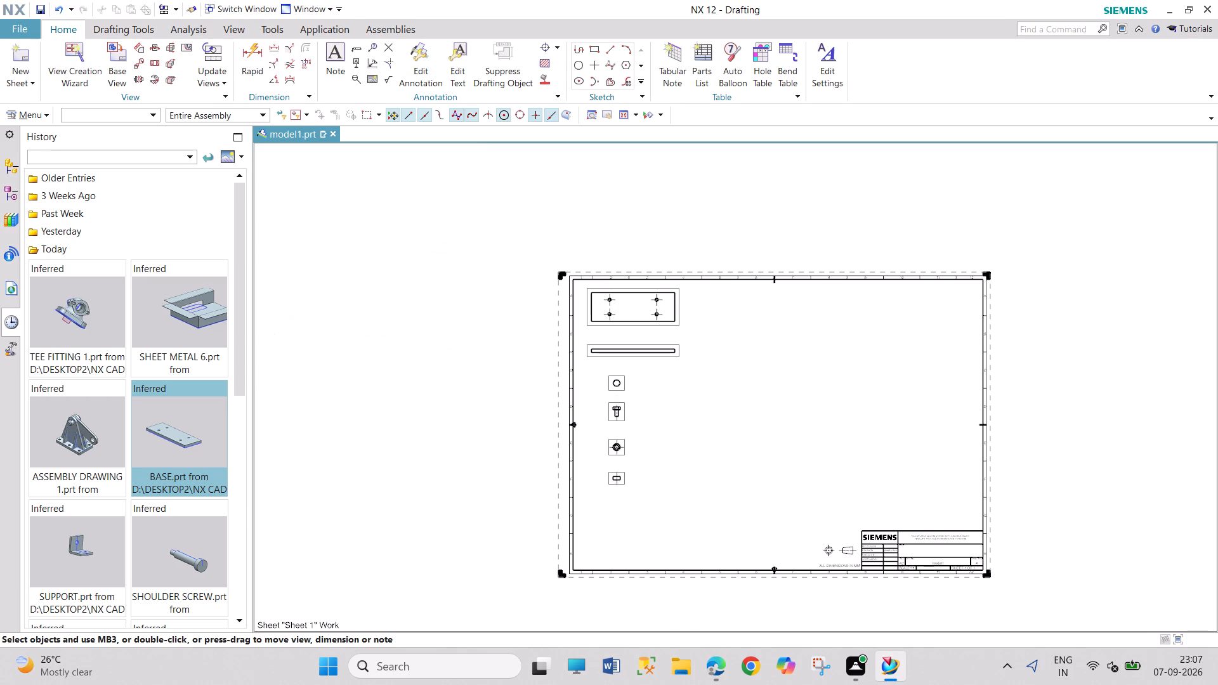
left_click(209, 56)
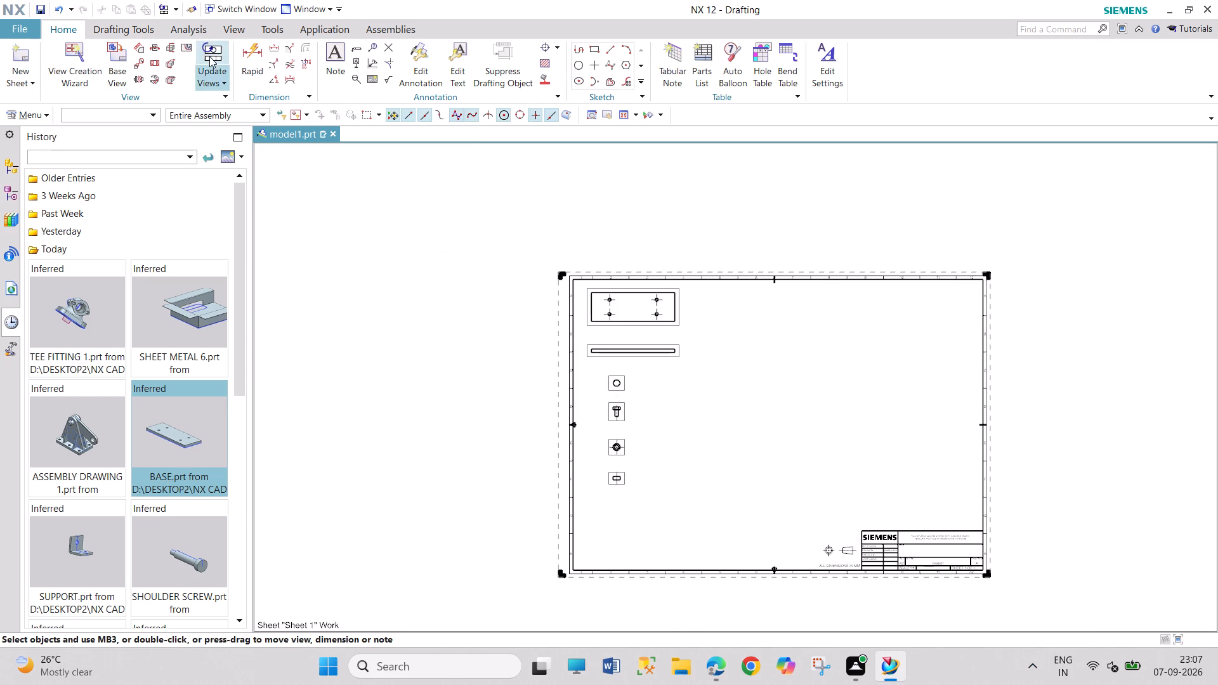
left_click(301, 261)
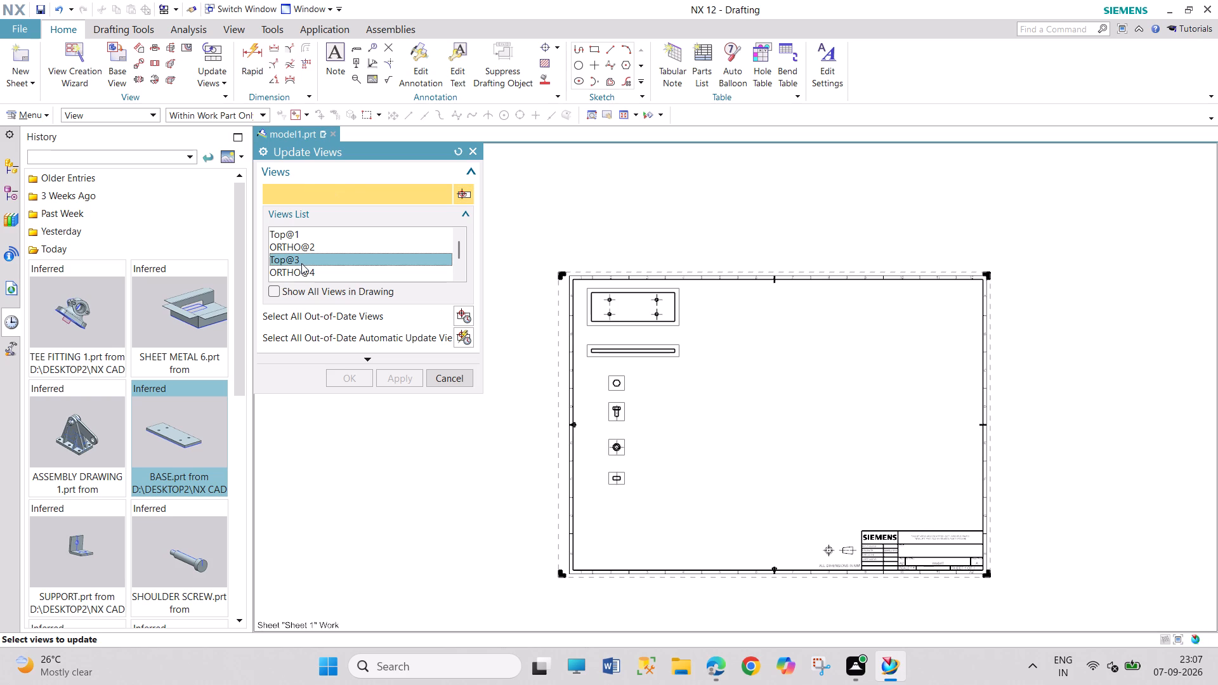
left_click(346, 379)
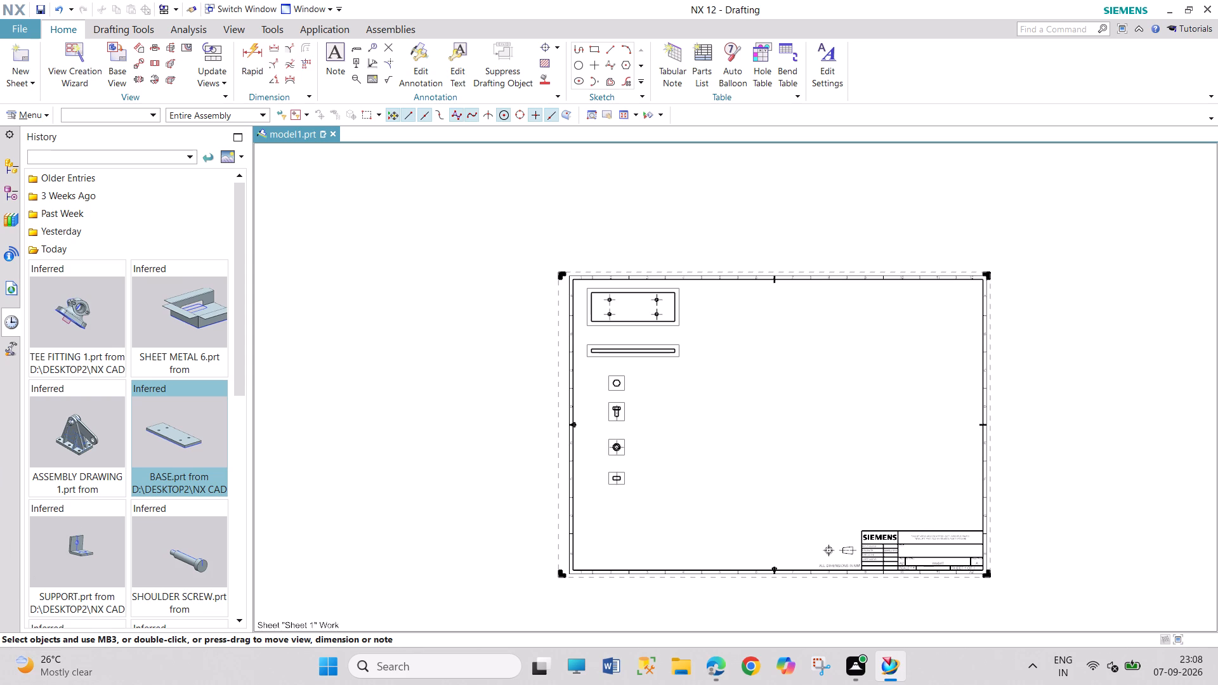
Undo the view updates, scale edits and view placements back to before the bolt's Top view, removing all bolt and bush views.
key("ctrl+z")
key("ctrl+z")
key("ctrl+z")
key("ctrl+z")
key("ctrl+z")
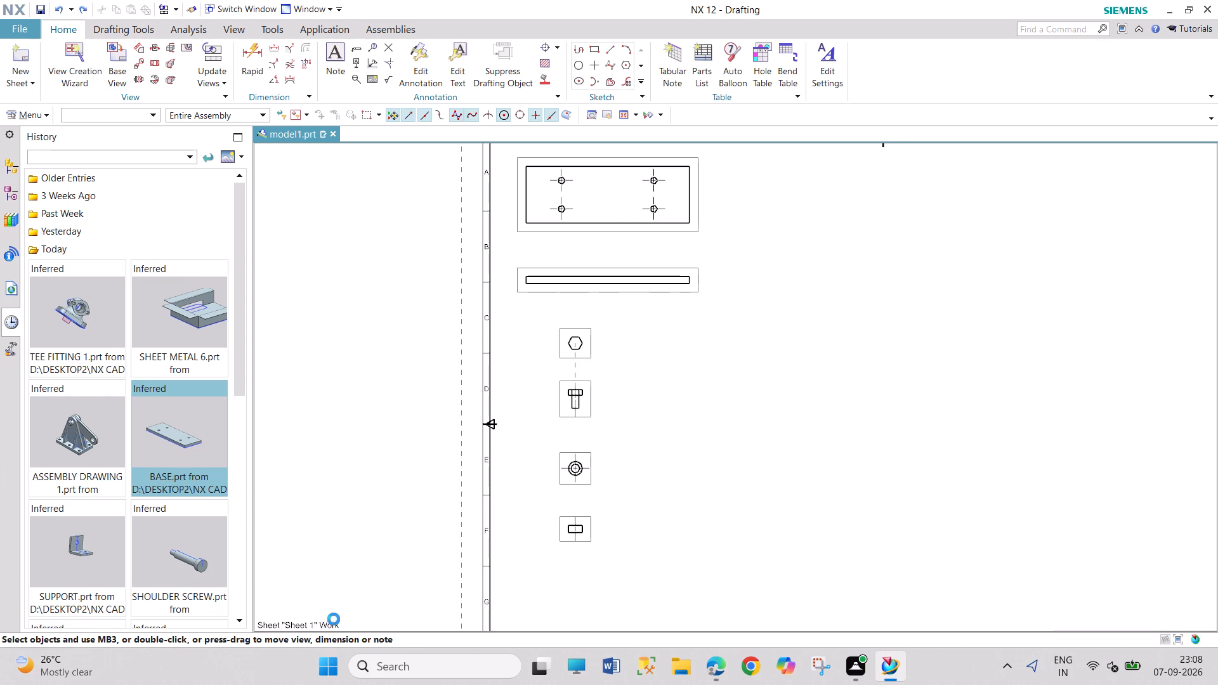
key("ctrl+z")
key("ctrl+z")
key("ctrl+z")
key("ctrl+z")
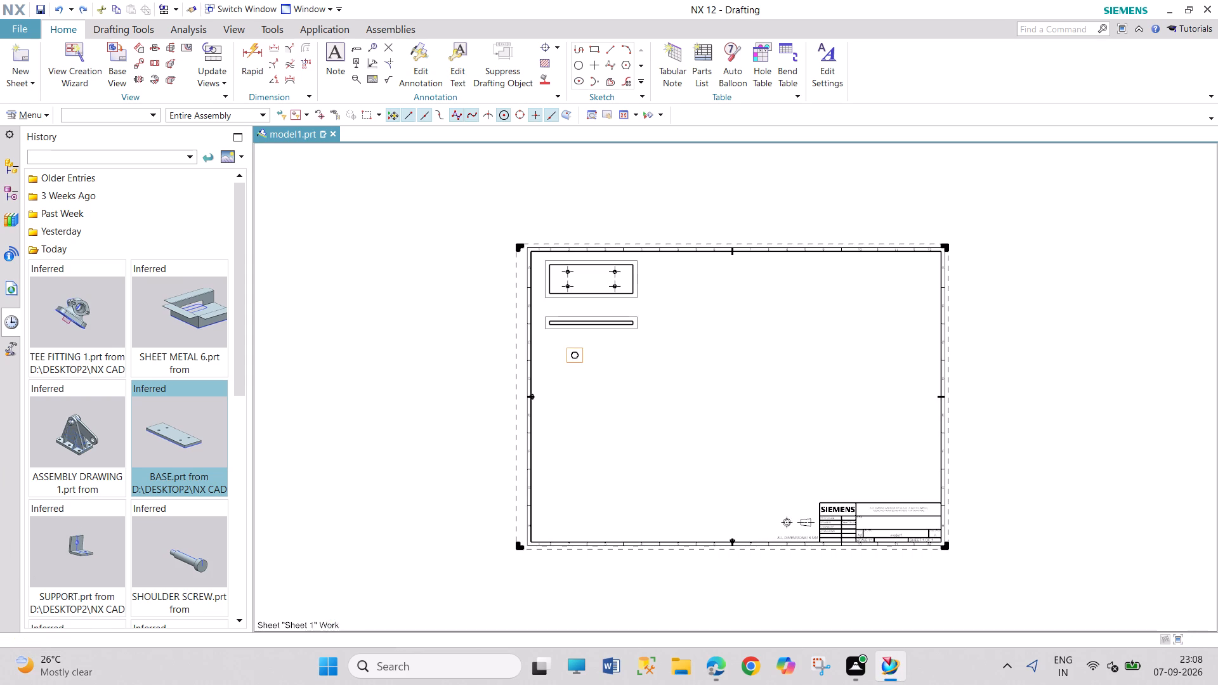
key("ctrl+z")
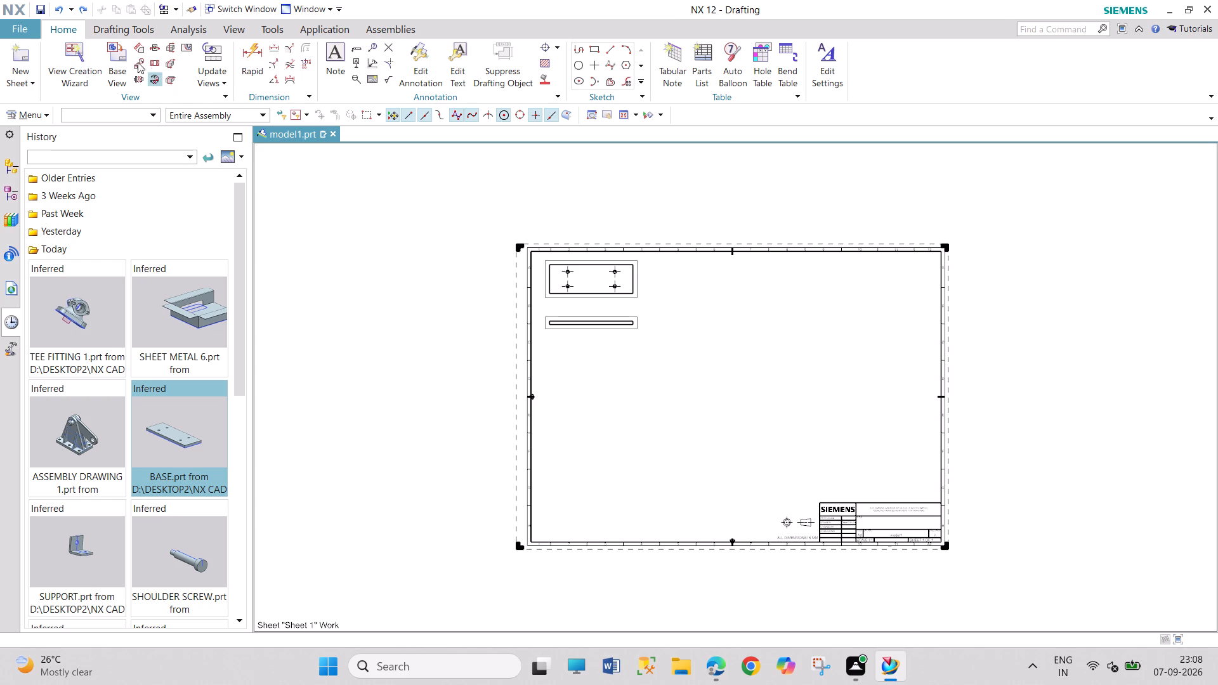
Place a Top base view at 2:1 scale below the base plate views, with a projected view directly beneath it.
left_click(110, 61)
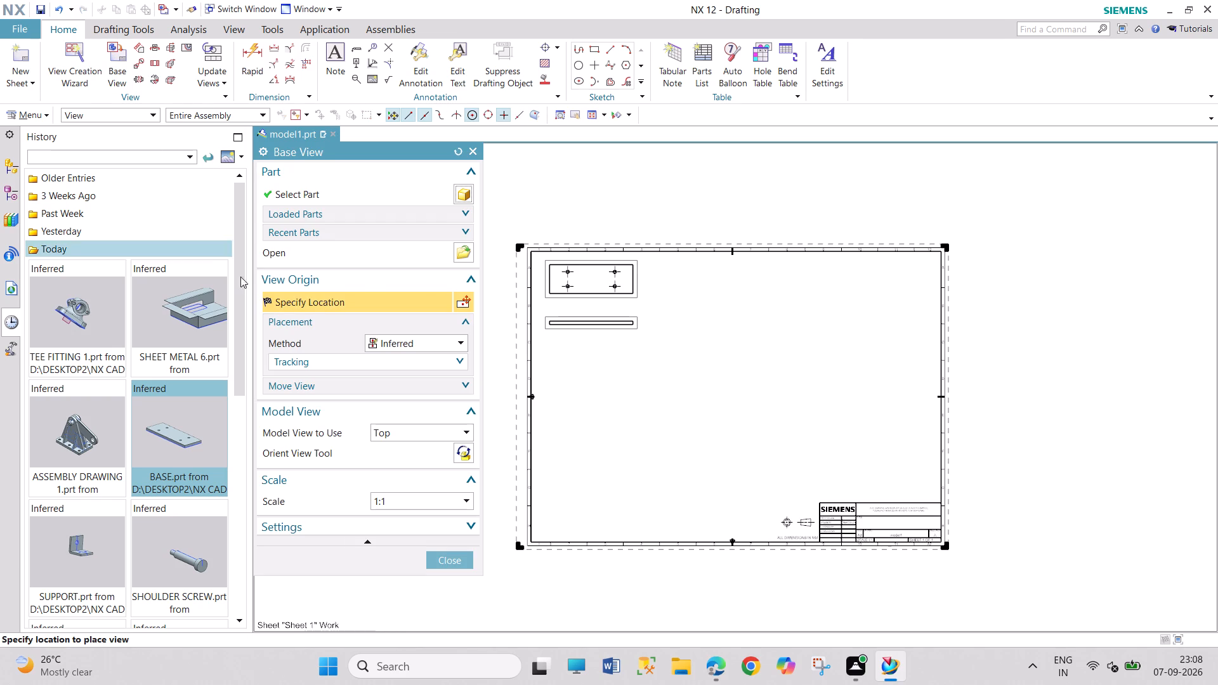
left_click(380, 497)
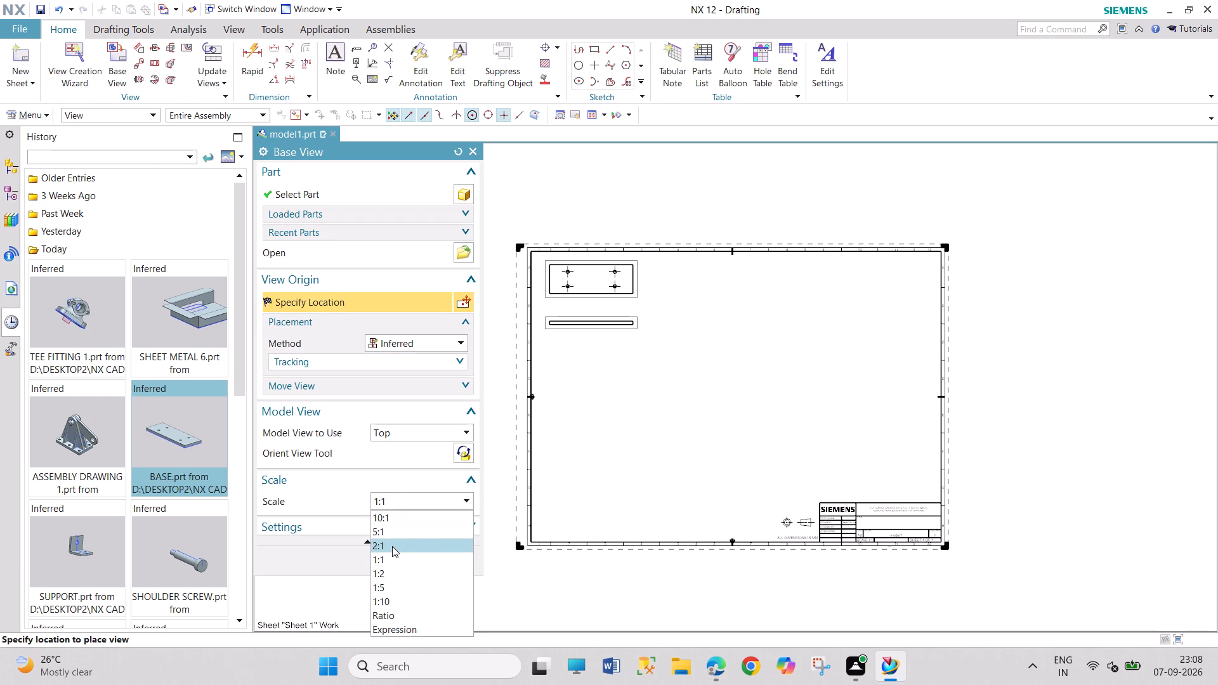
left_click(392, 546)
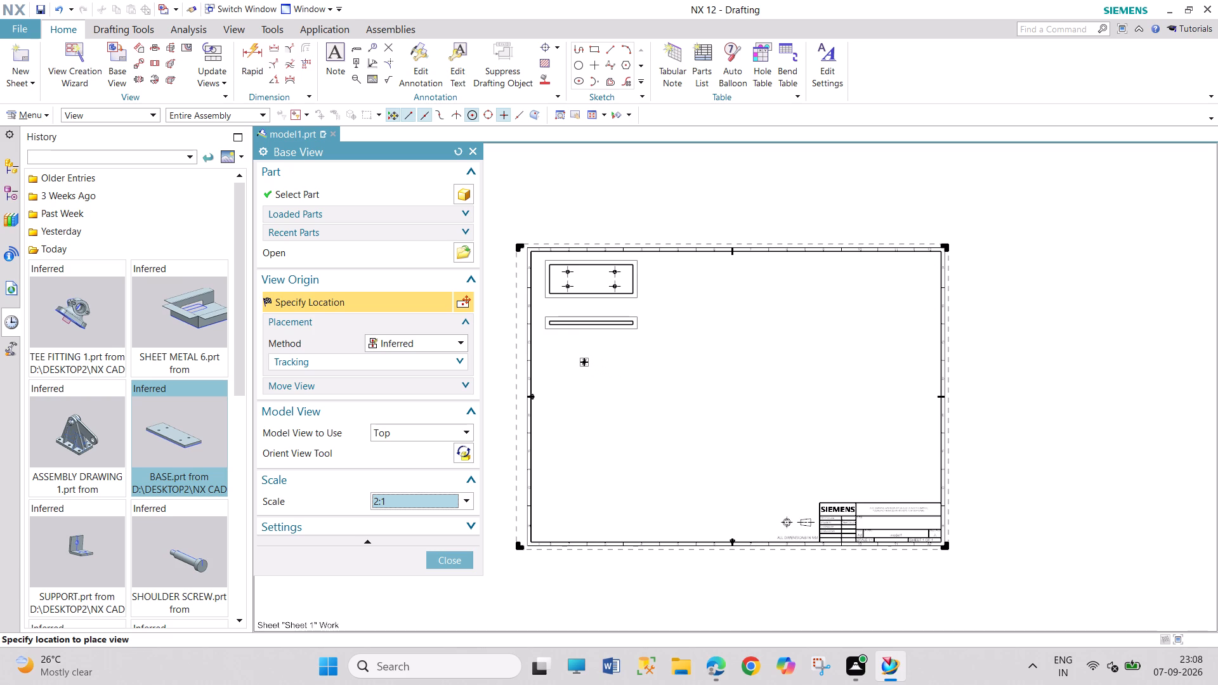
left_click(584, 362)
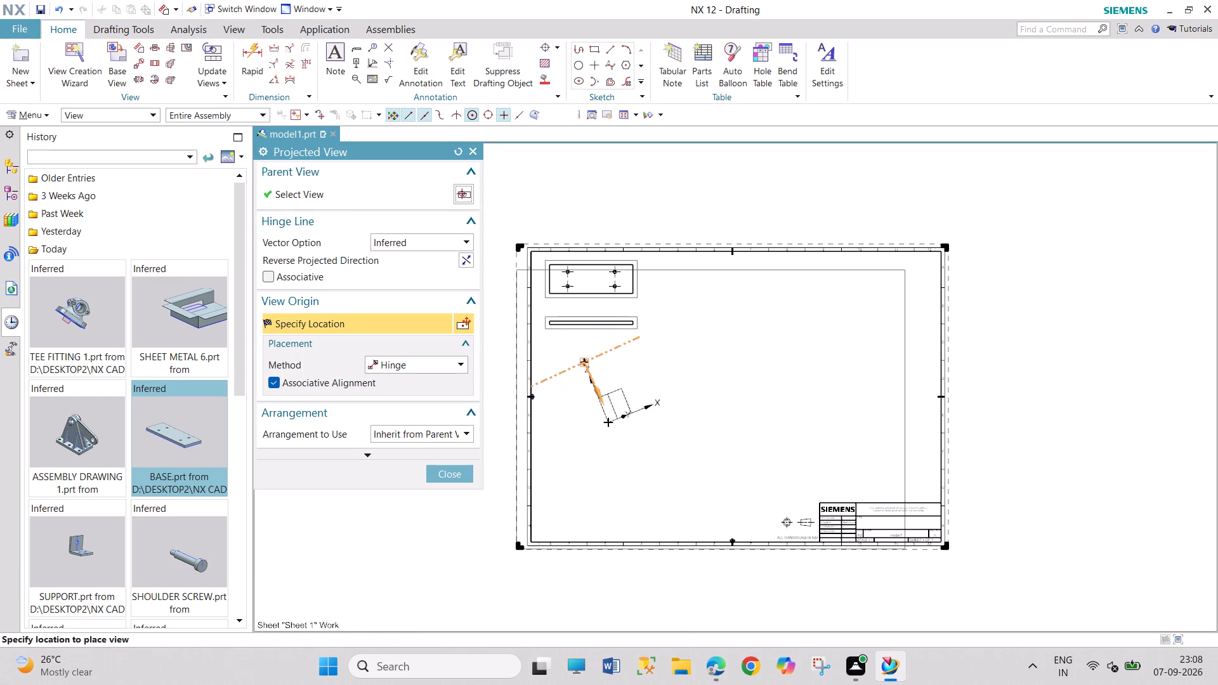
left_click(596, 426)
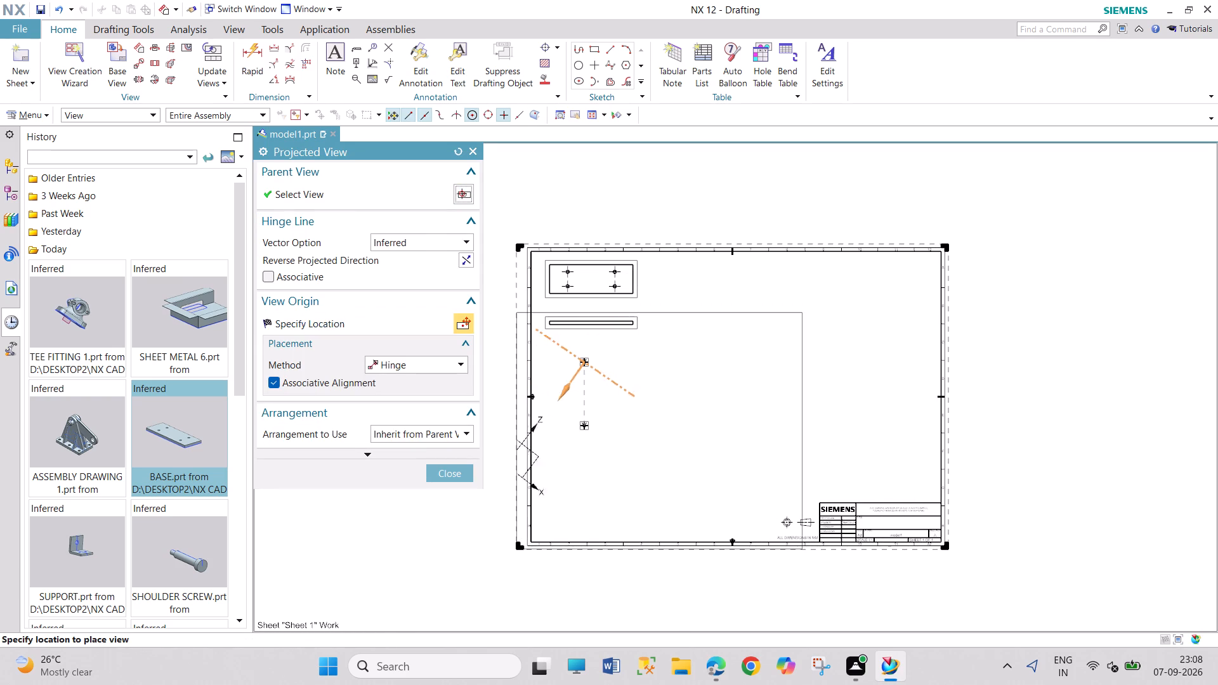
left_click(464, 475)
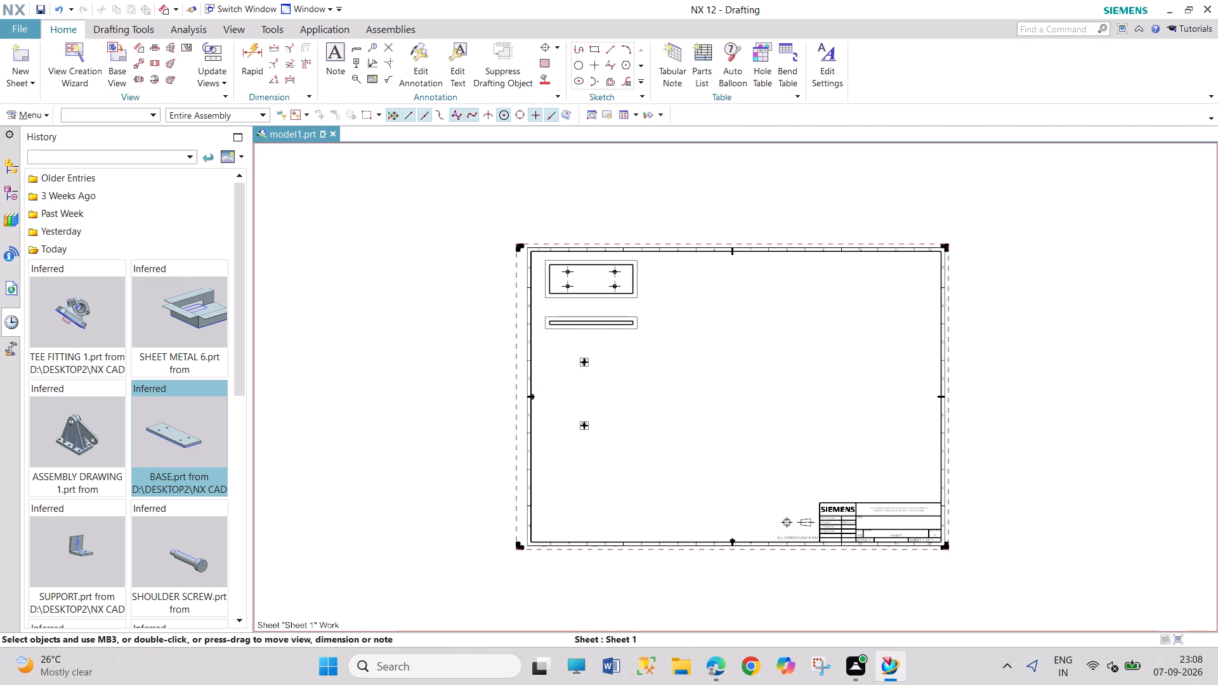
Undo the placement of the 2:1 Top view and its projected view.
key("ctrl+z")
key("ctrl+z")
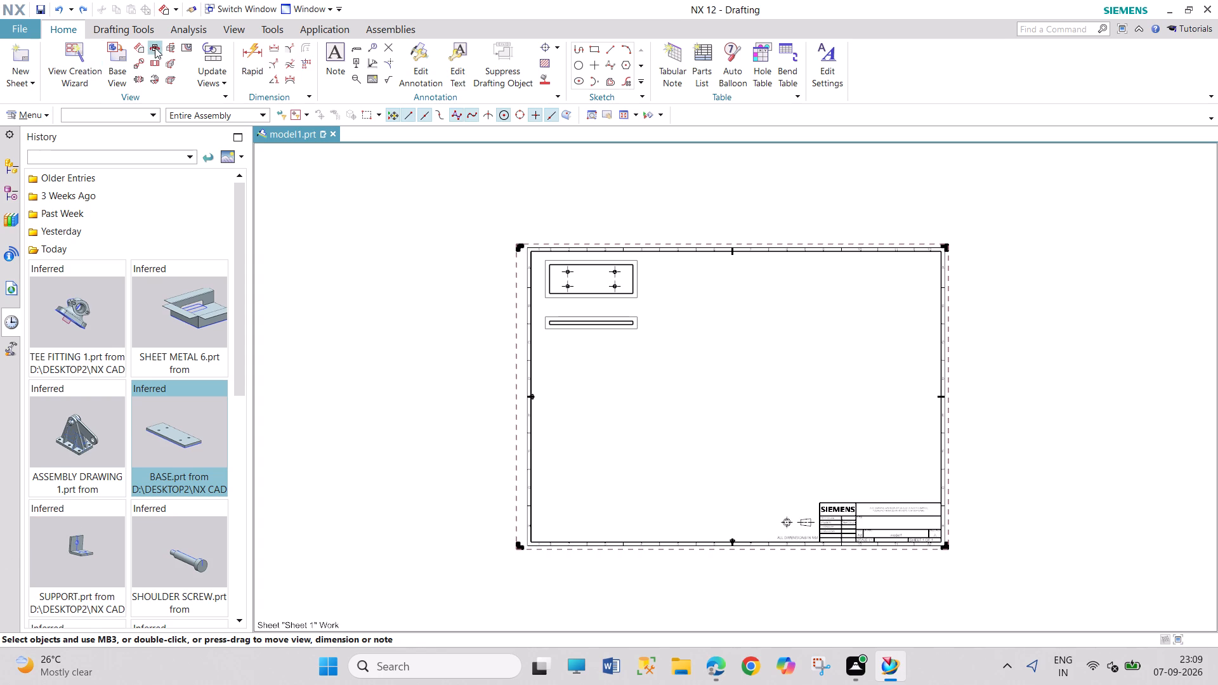
Place an Isometric base view of the BASE part beside its Top view, without adding any projected view.
left_click(112, 56)
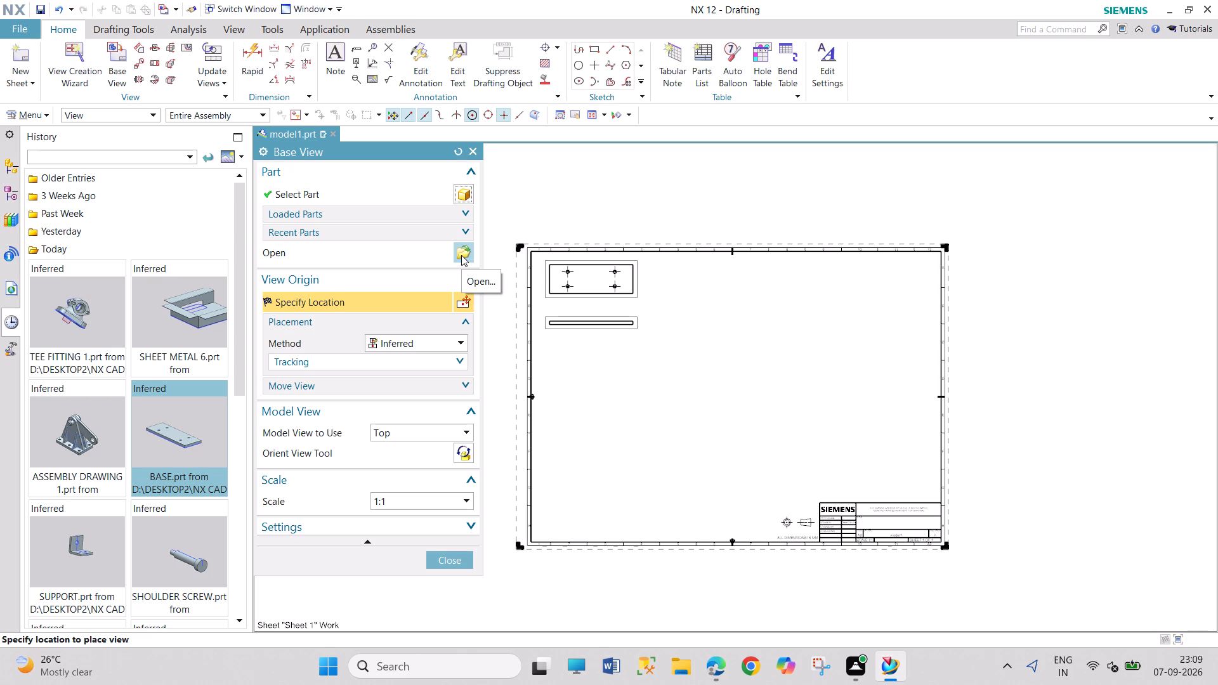
left_click(461, 255)
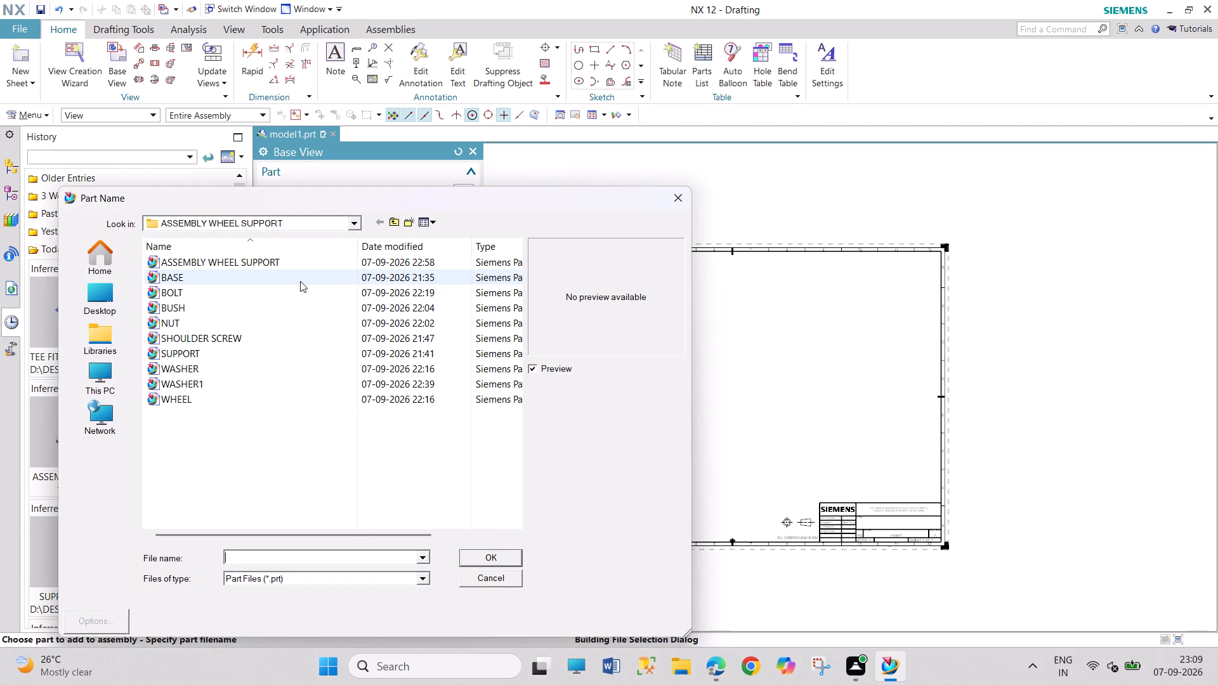
left_click(300, 281)
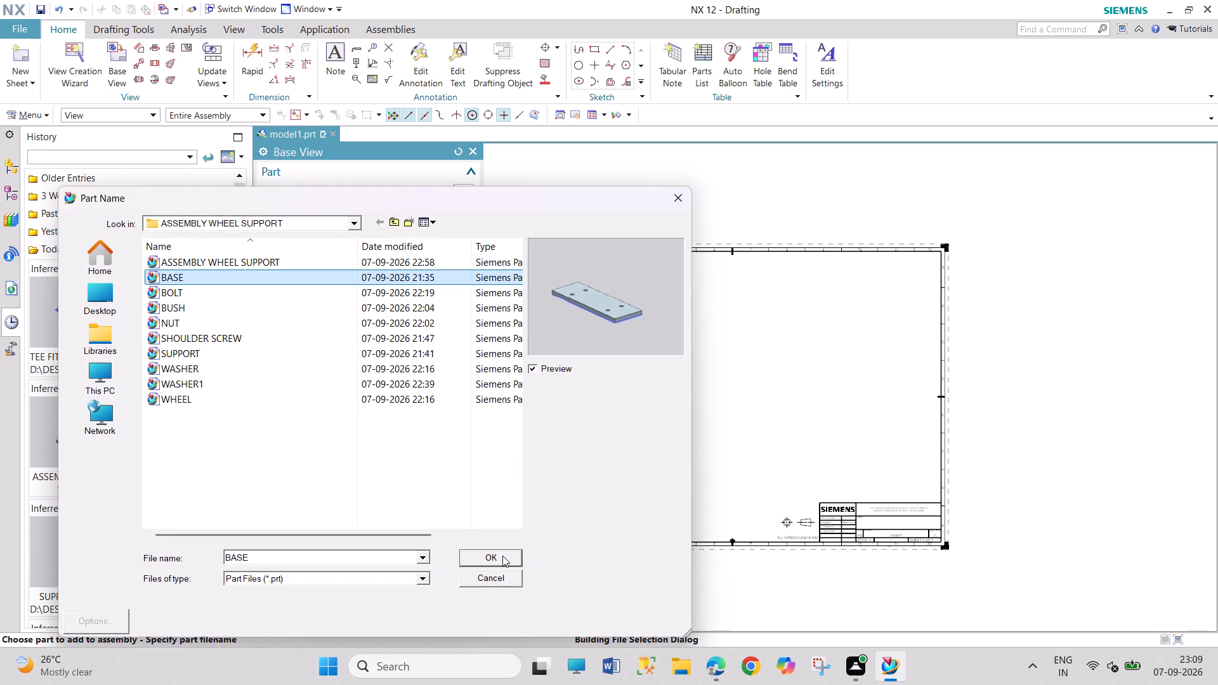
left_click(502, 556)
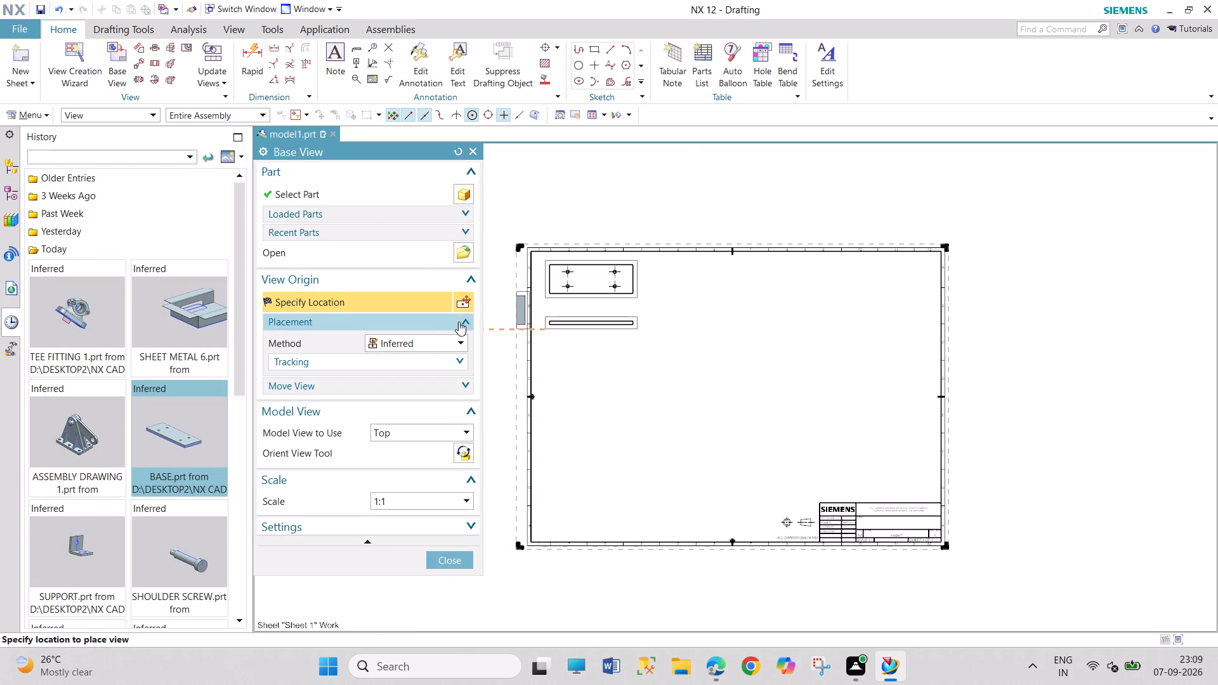
left_click(445, 348)
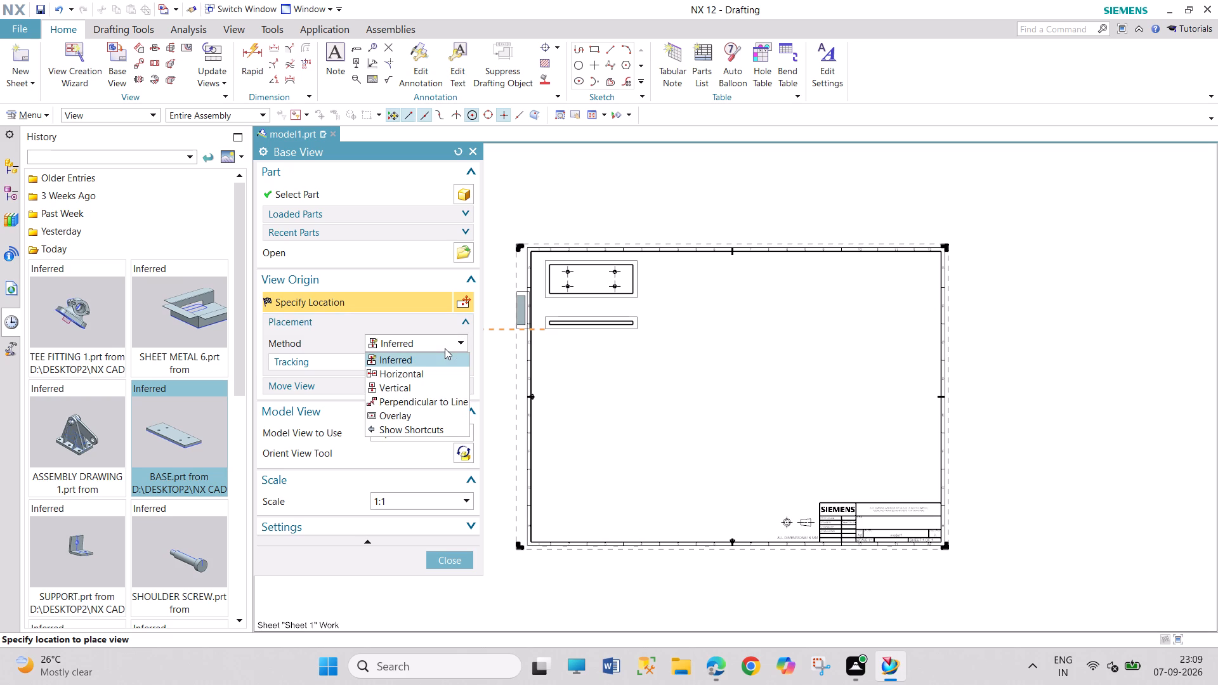
left_click(445, 348)
left_click(445, 348)
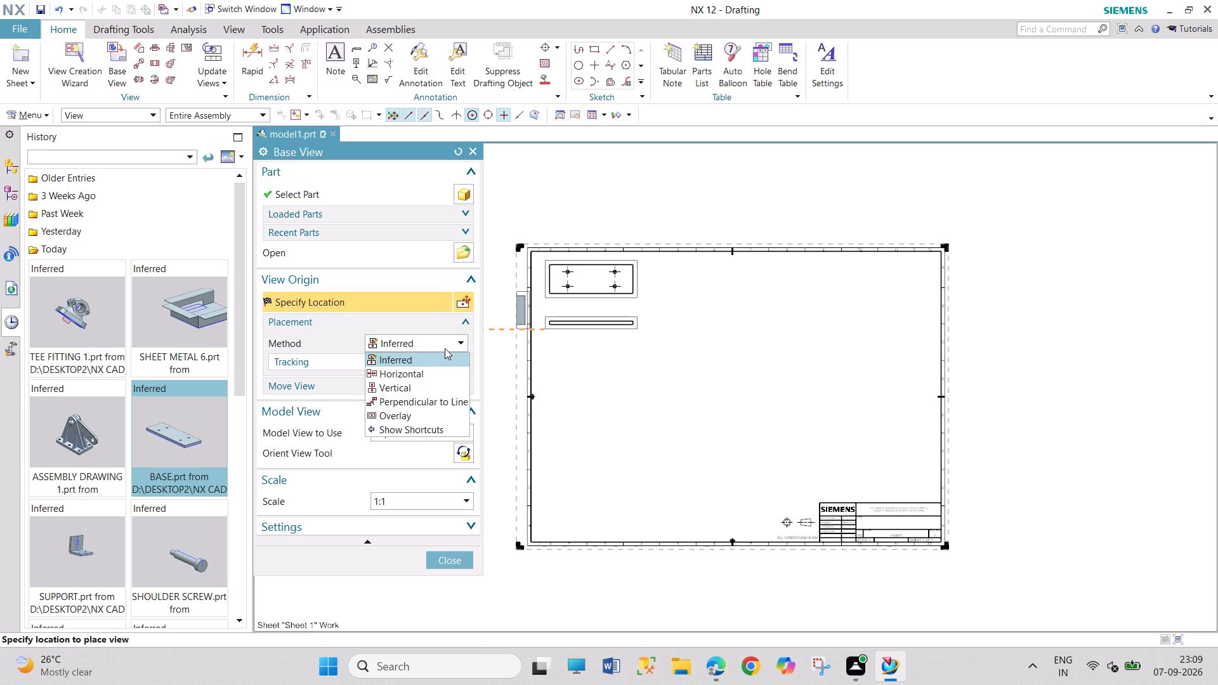
left_click(445, 348)
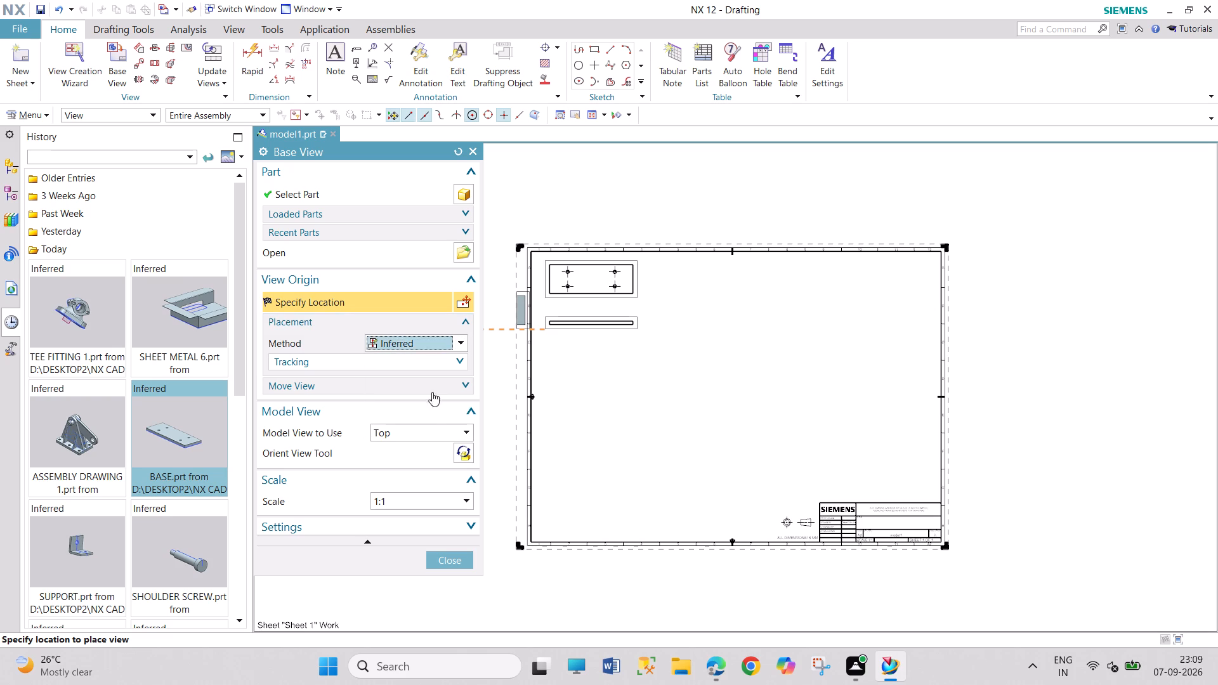
left_click(427, 438)
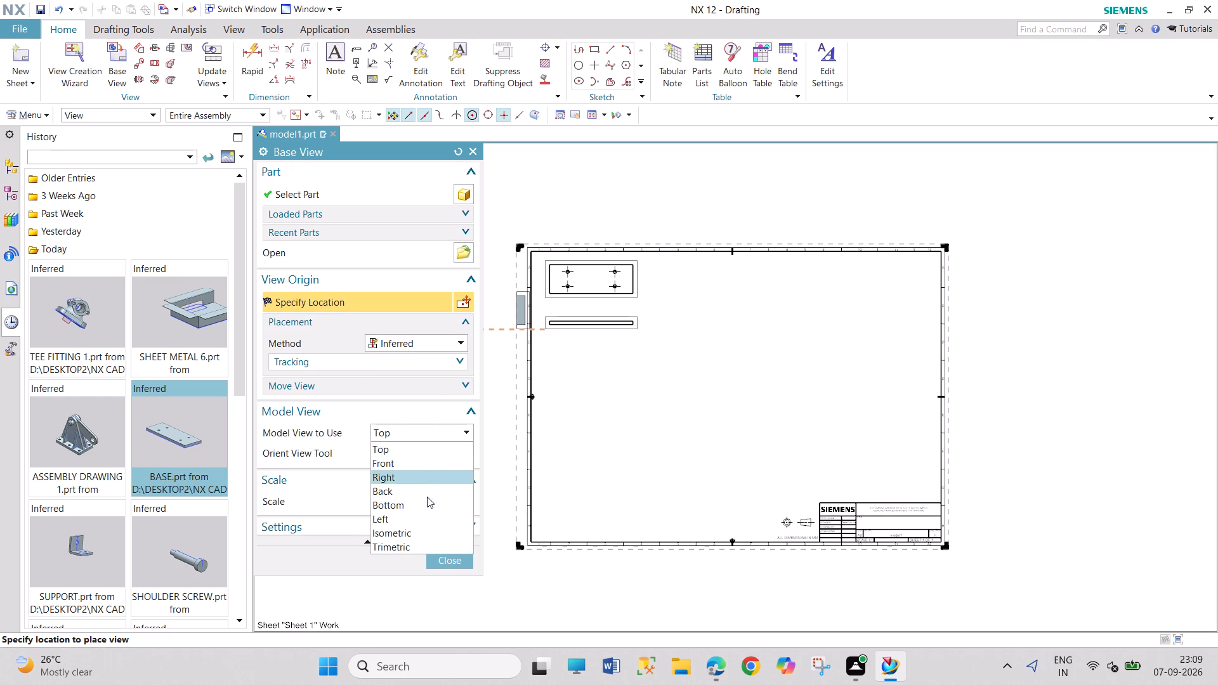
left_click(427, 528)
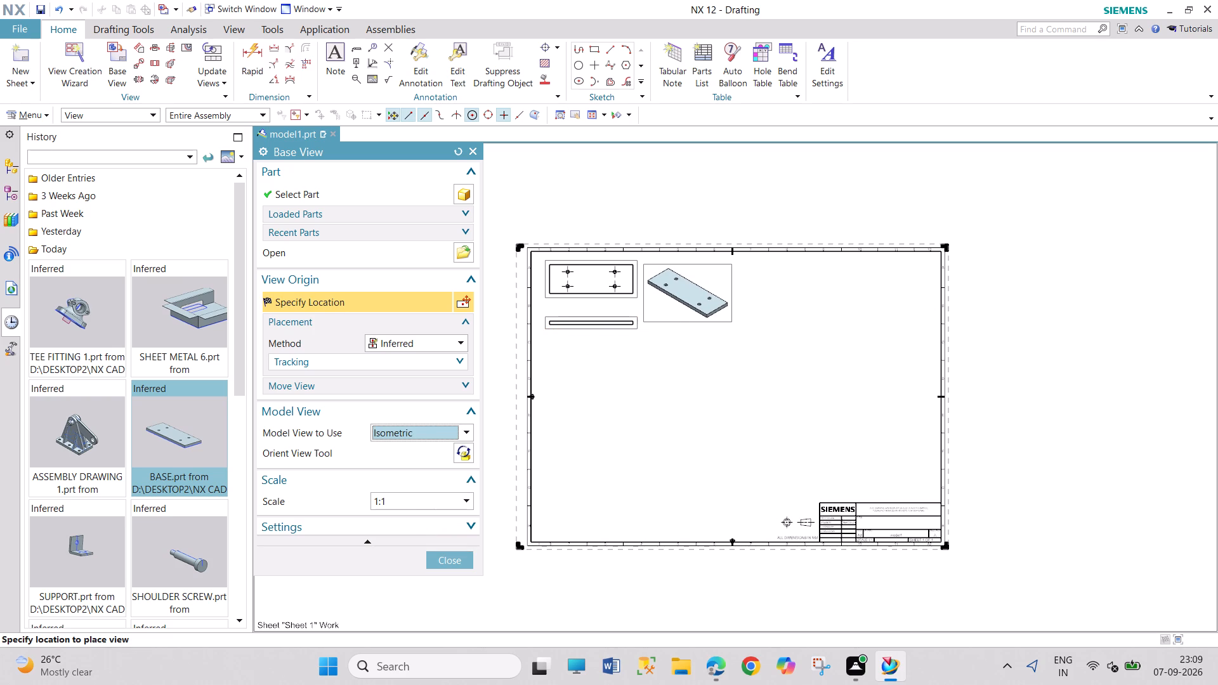
left_click(688, 293)
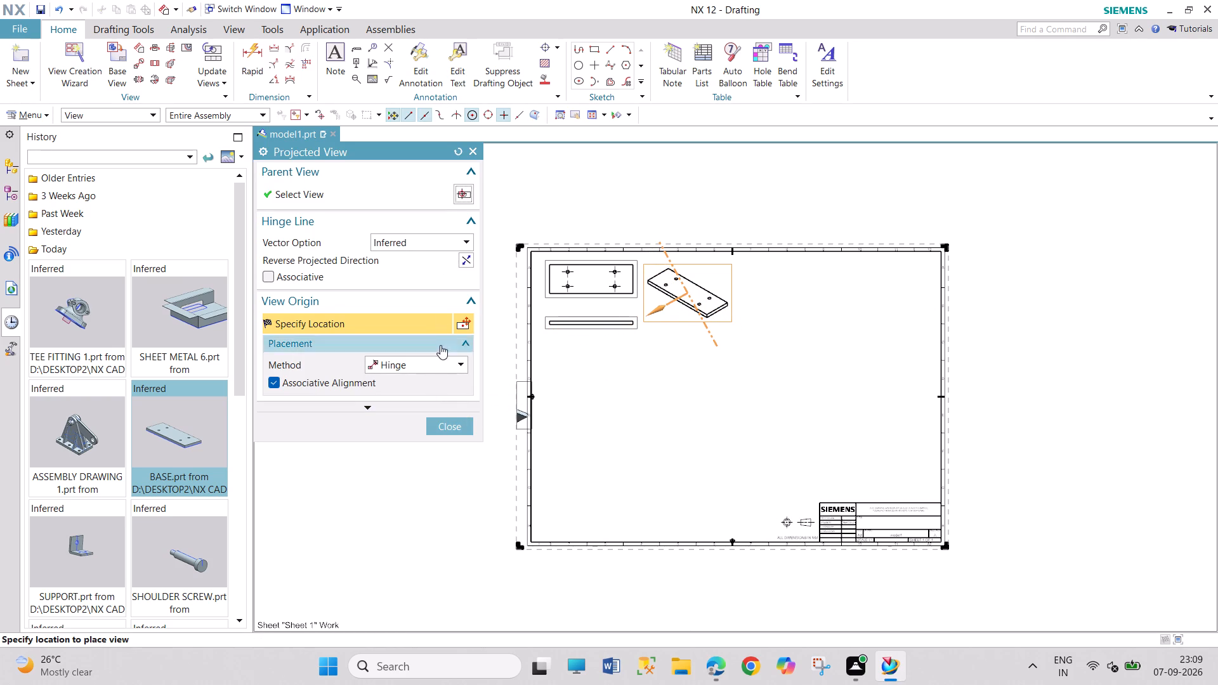
left_click(437, 367)
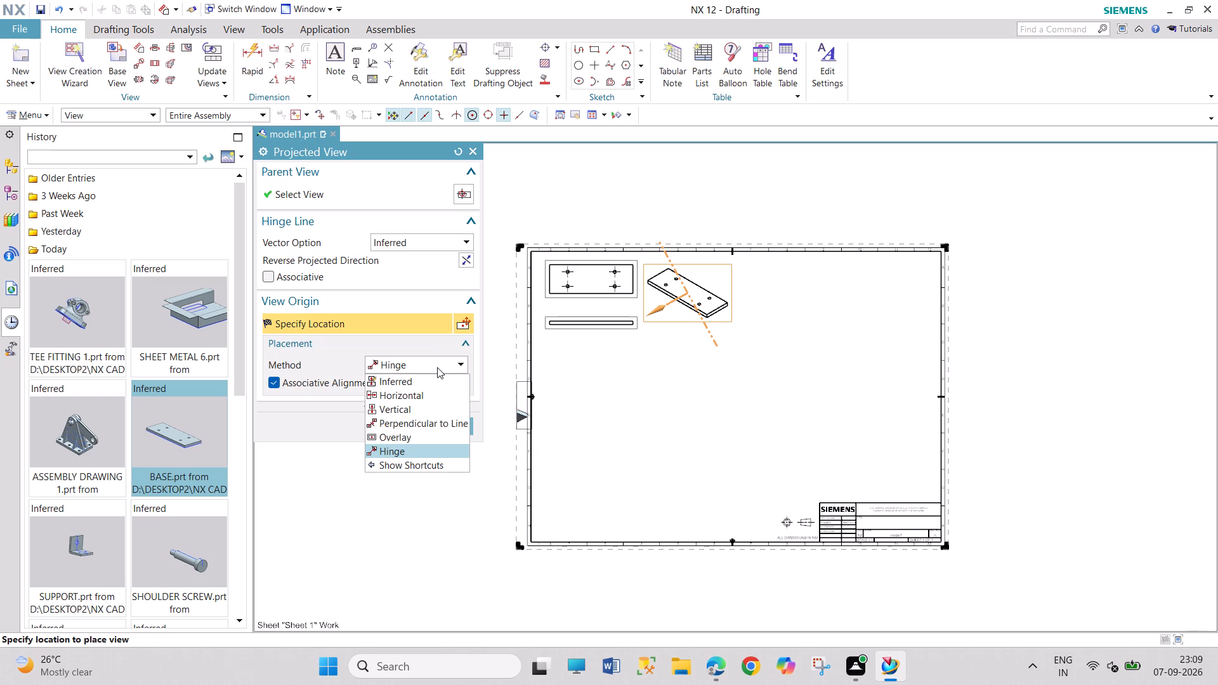
left_click(341, 402)
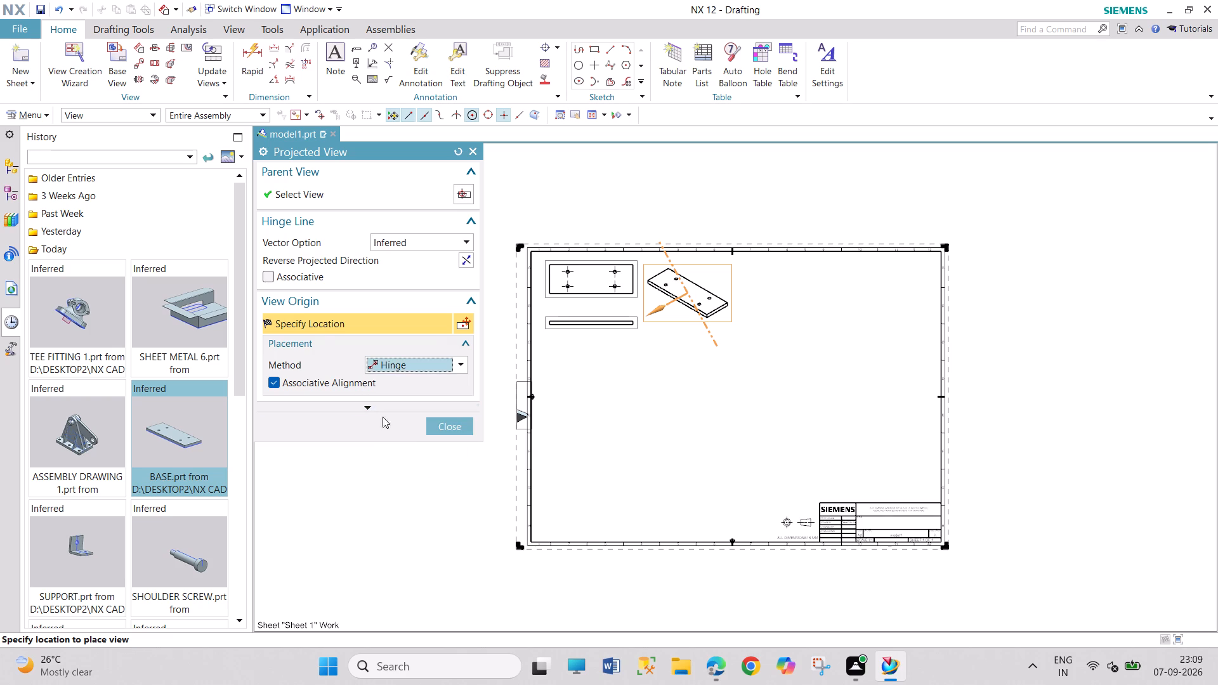
left_click(434, 426)
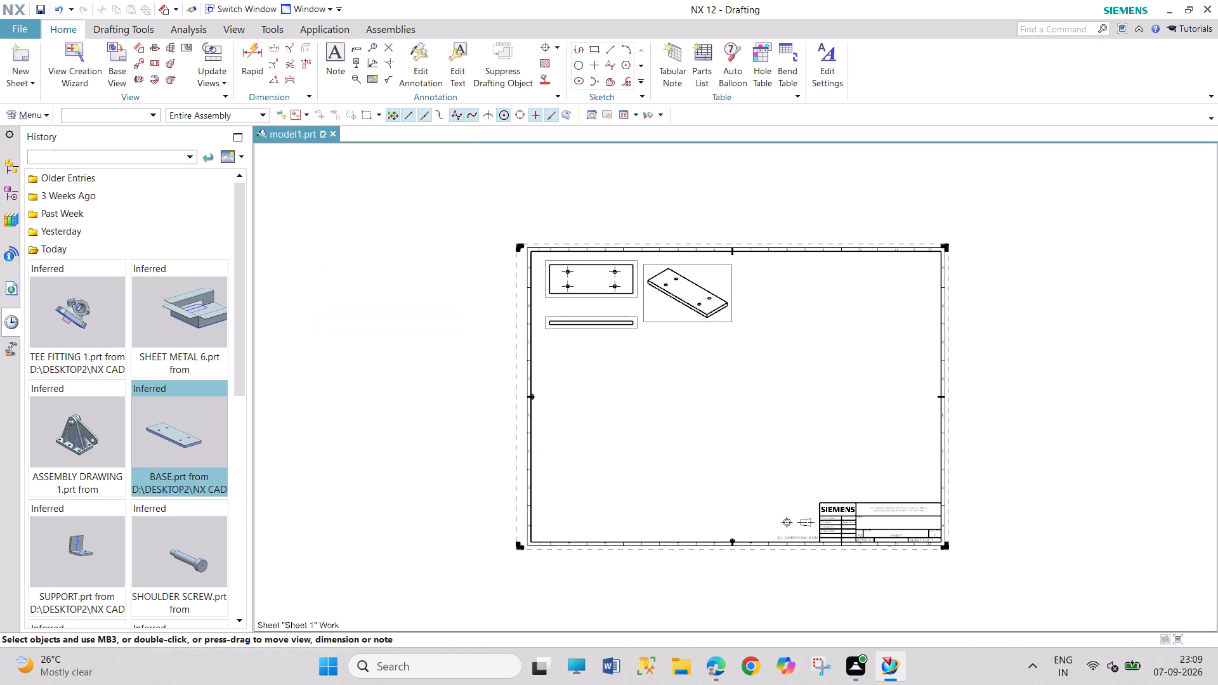
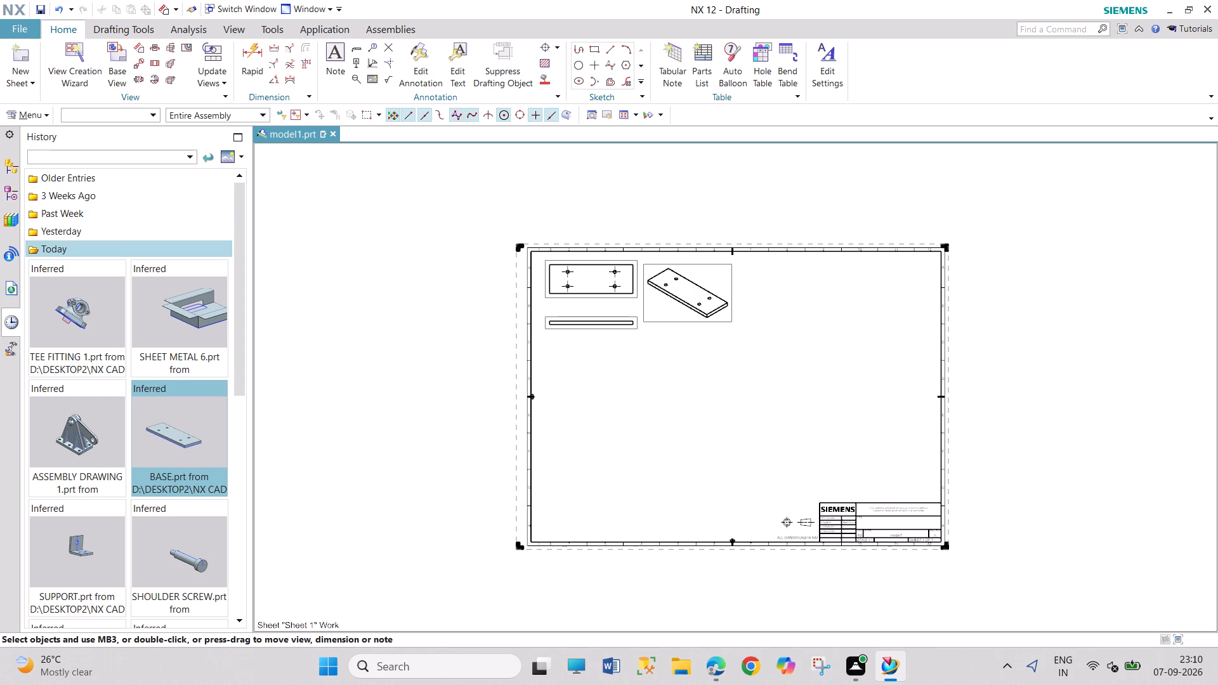
Update the content of the base plate's isometric view.
right_click(685, 321)
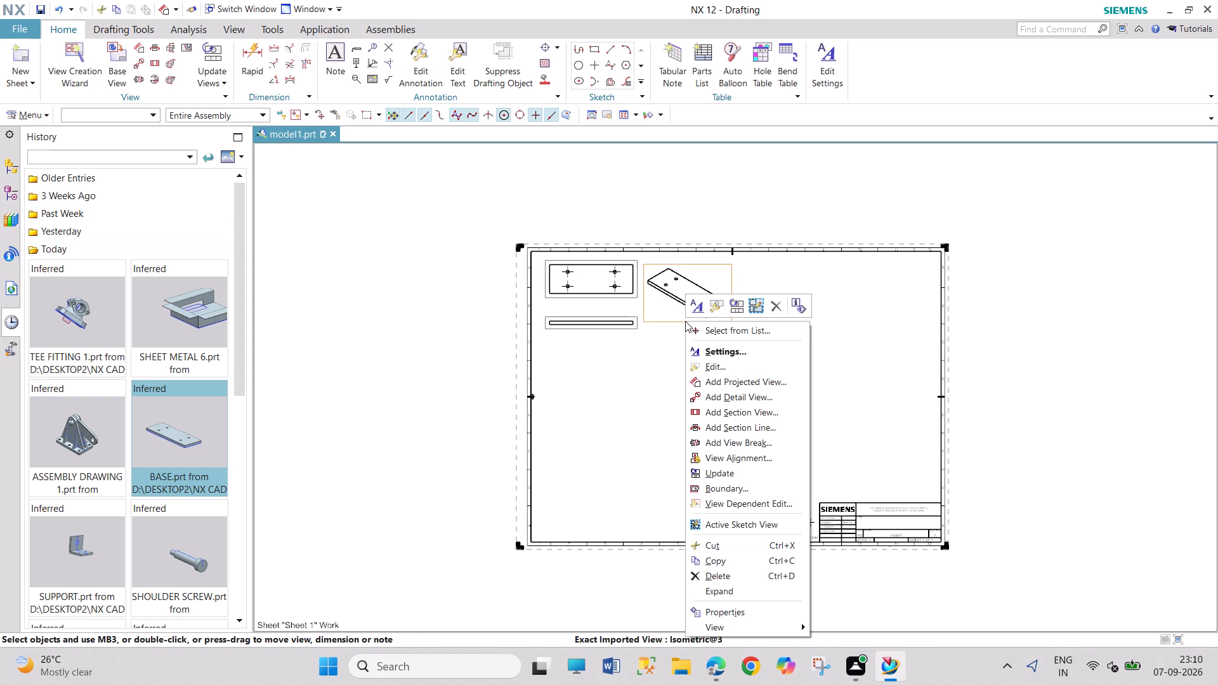
left_click(764, 629)
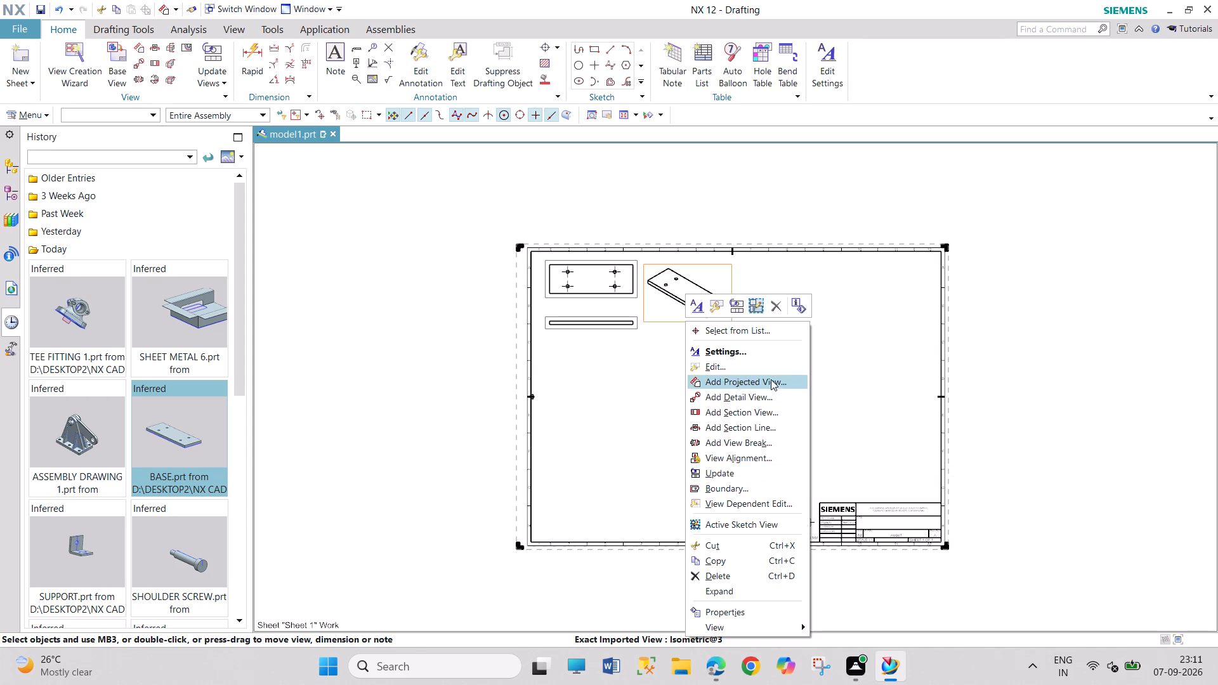
left_click(742, 312)
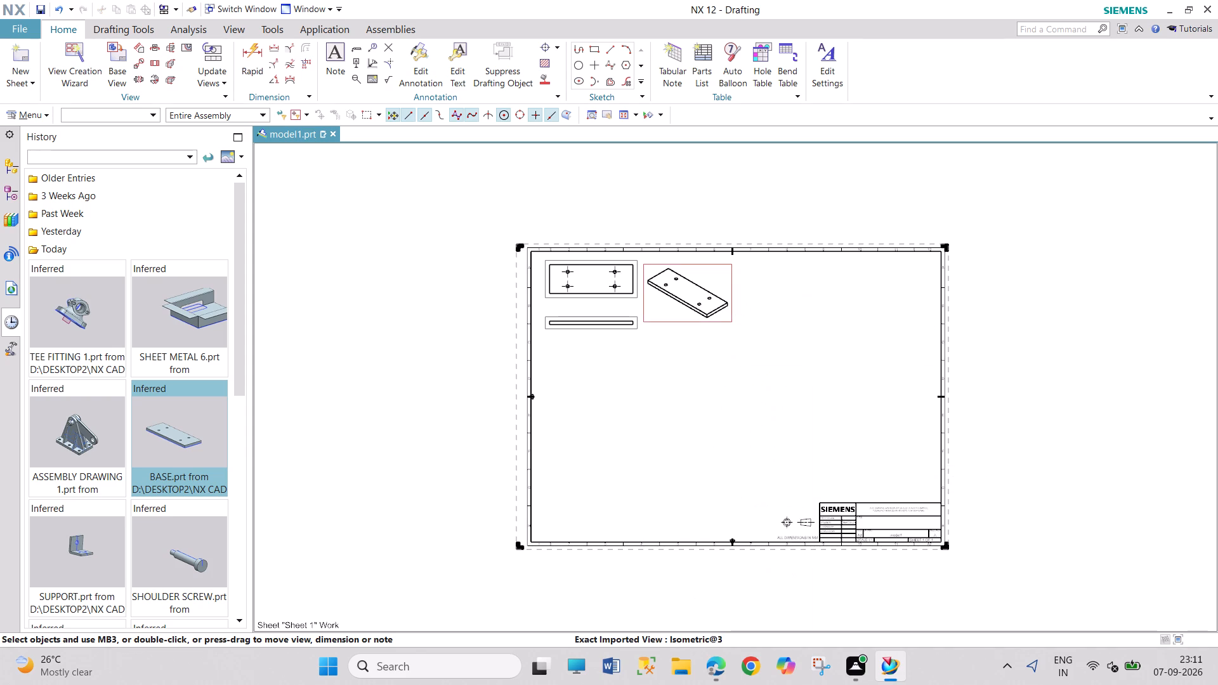
Set the base plate's isometric view as the active sketch view.
right_click(731, 320)
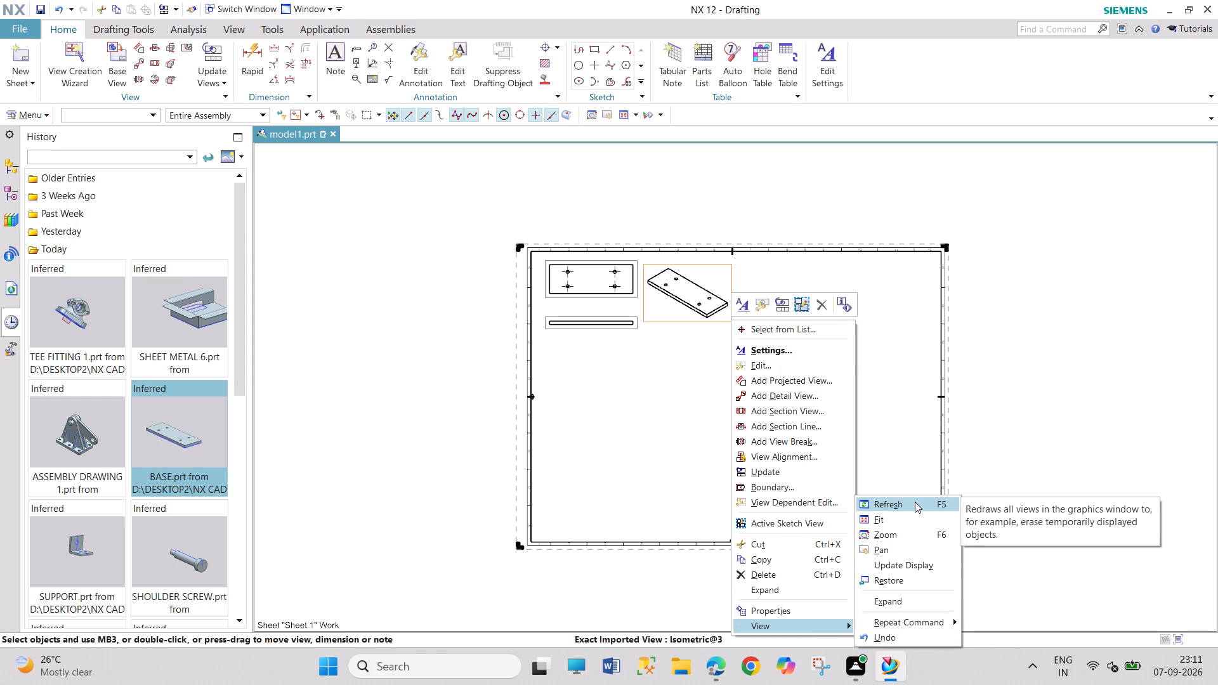
left_click(804, 525)
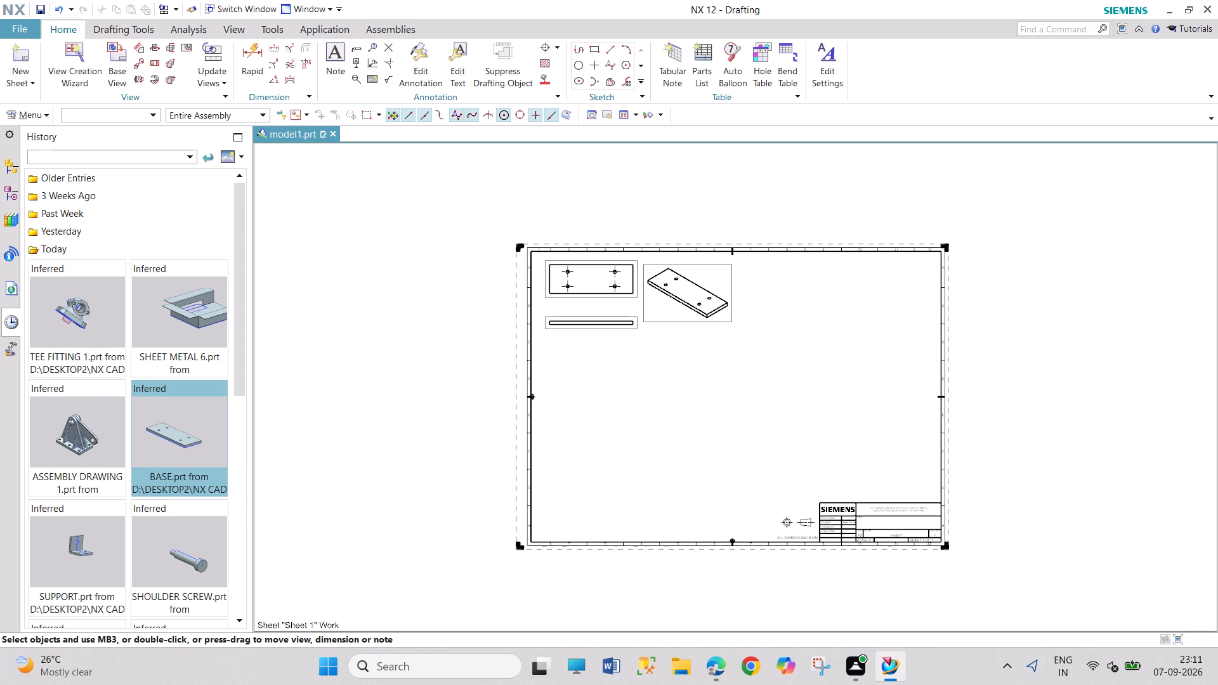
Place a Top base view of the BOLT part at 1:1 below the base plate views, with a projected view directly beneath it.
left_click(108, 46)
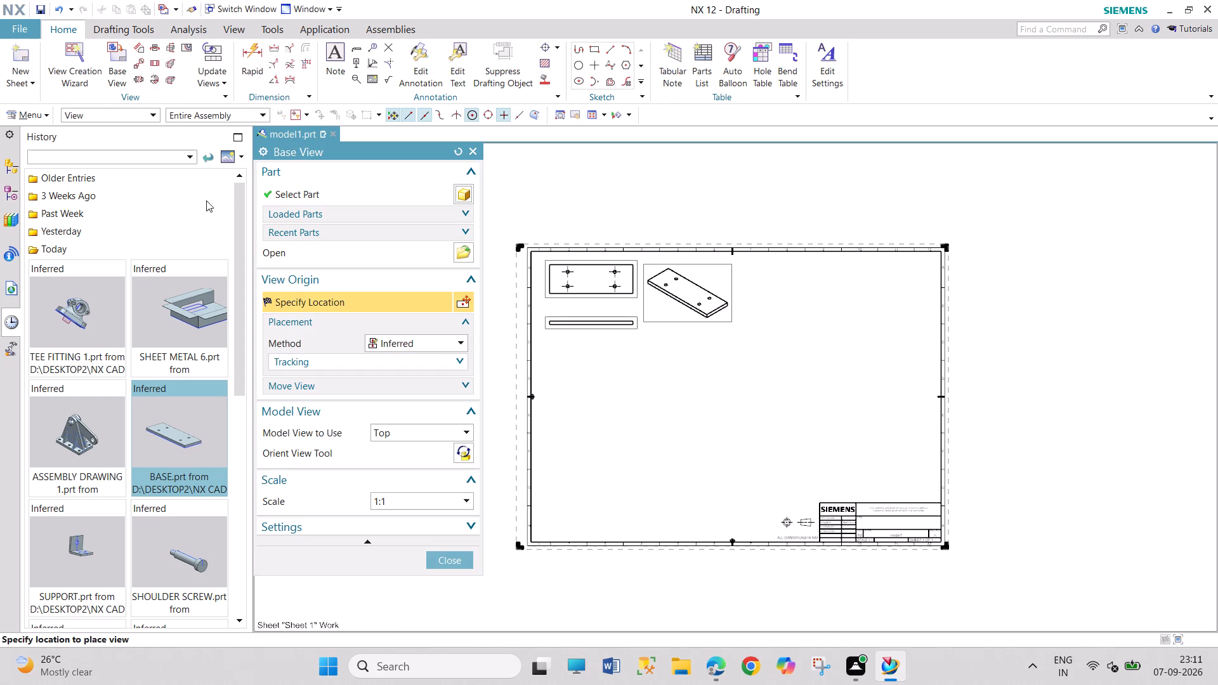
left_click(459, 247)
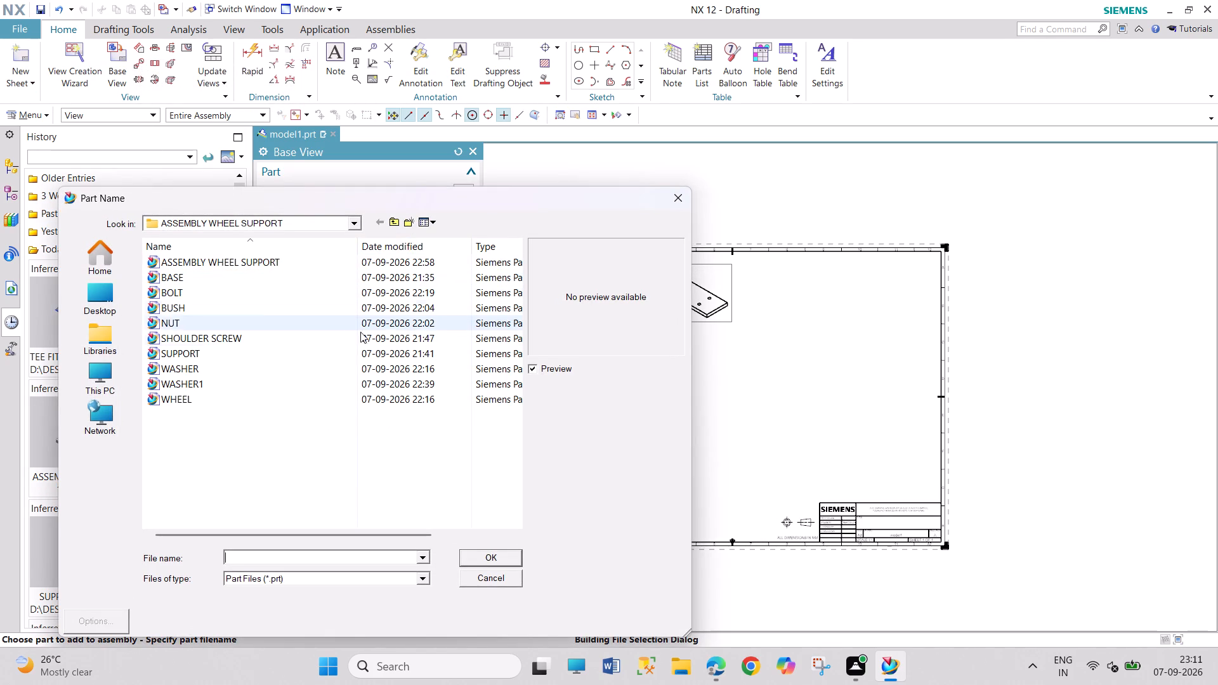
left_click(236, 291)
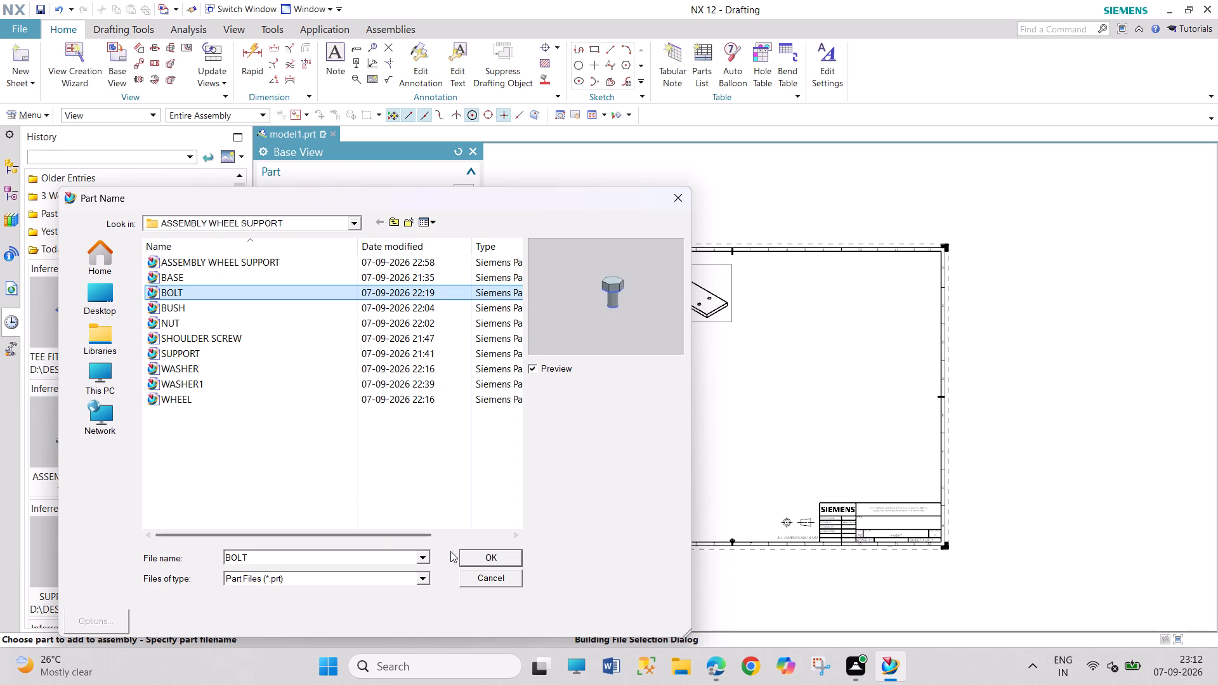
left_click(469, 556)
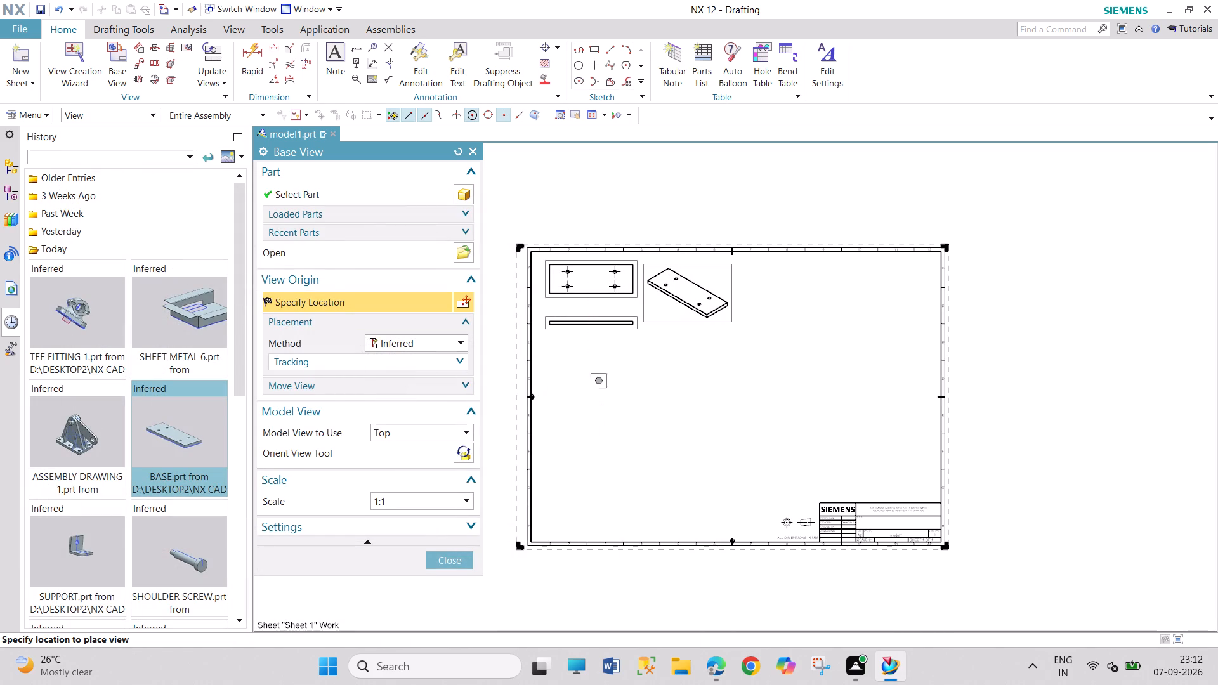
left_click(575, 355)
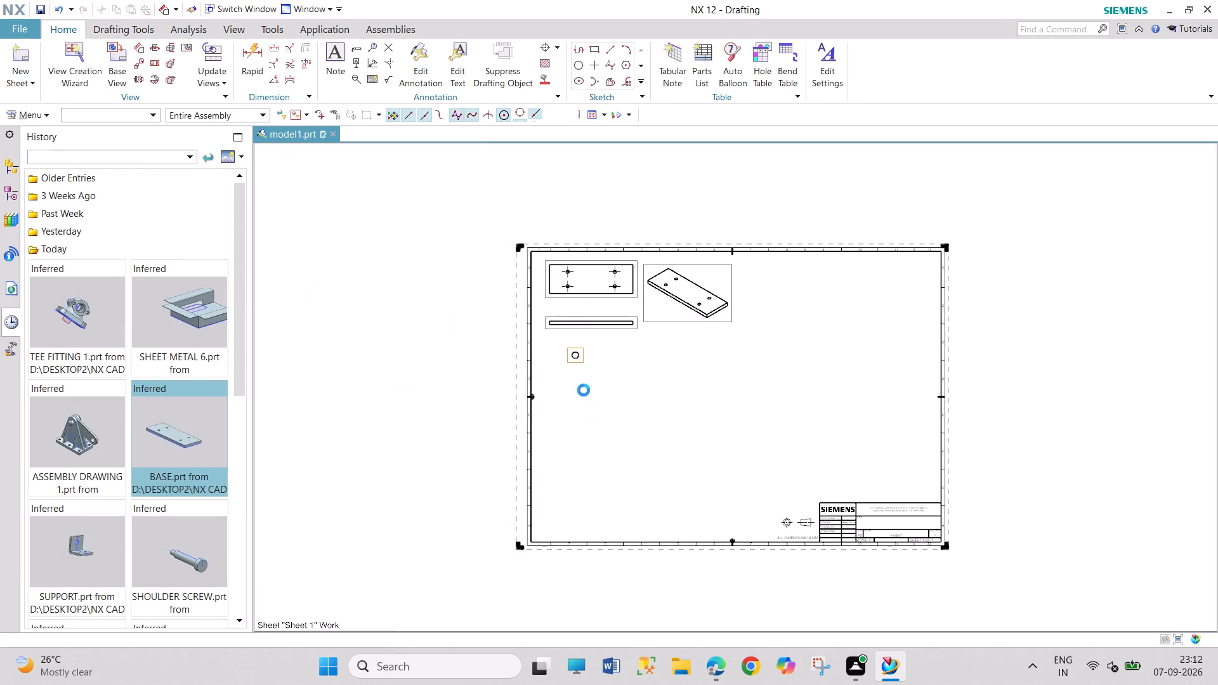
left_click(574, 391)
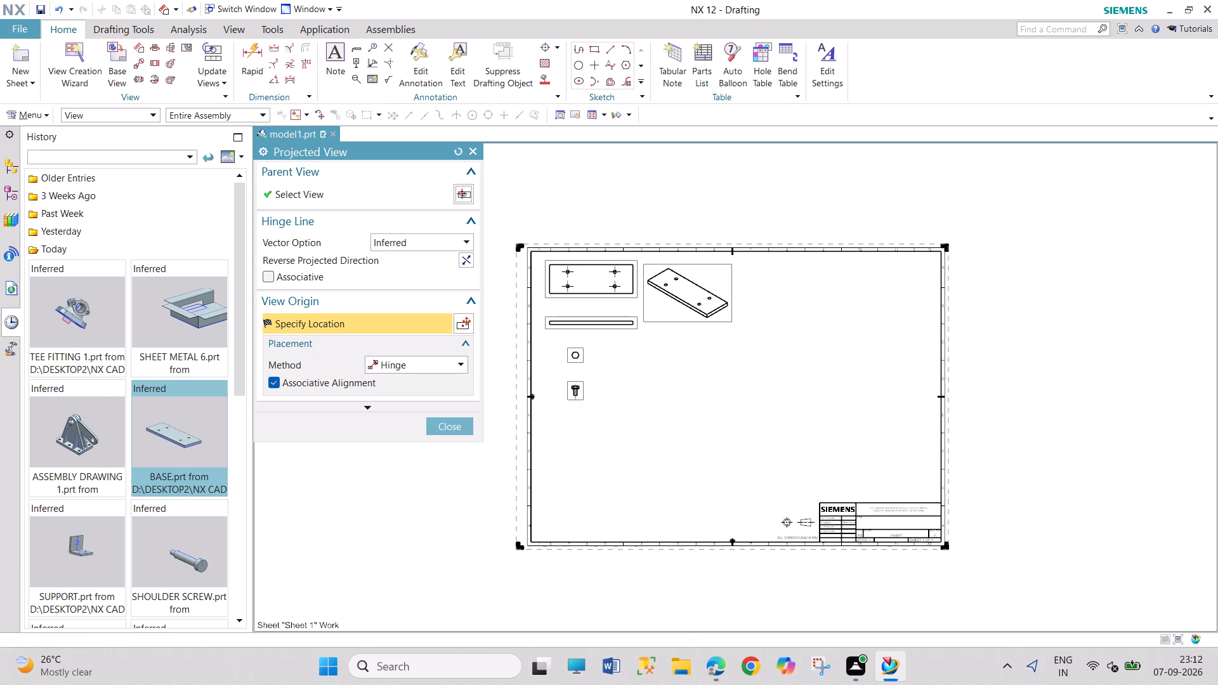
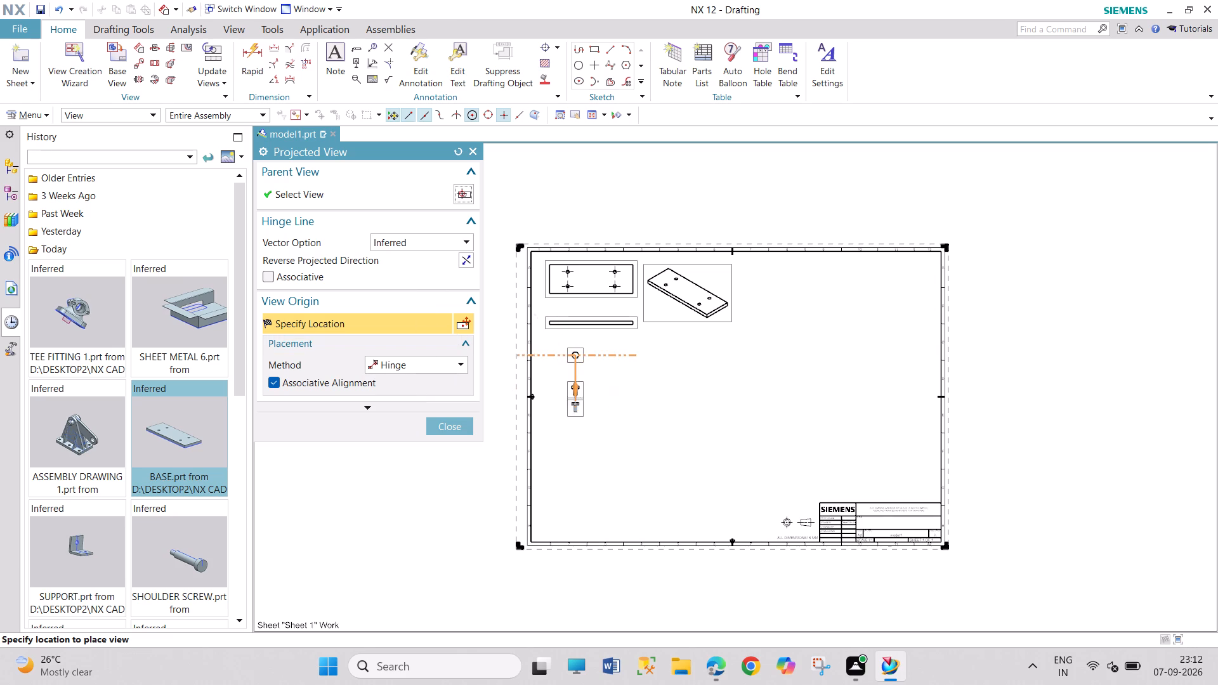
Finish placing projected views of the bolt.
left_click(454, 428)
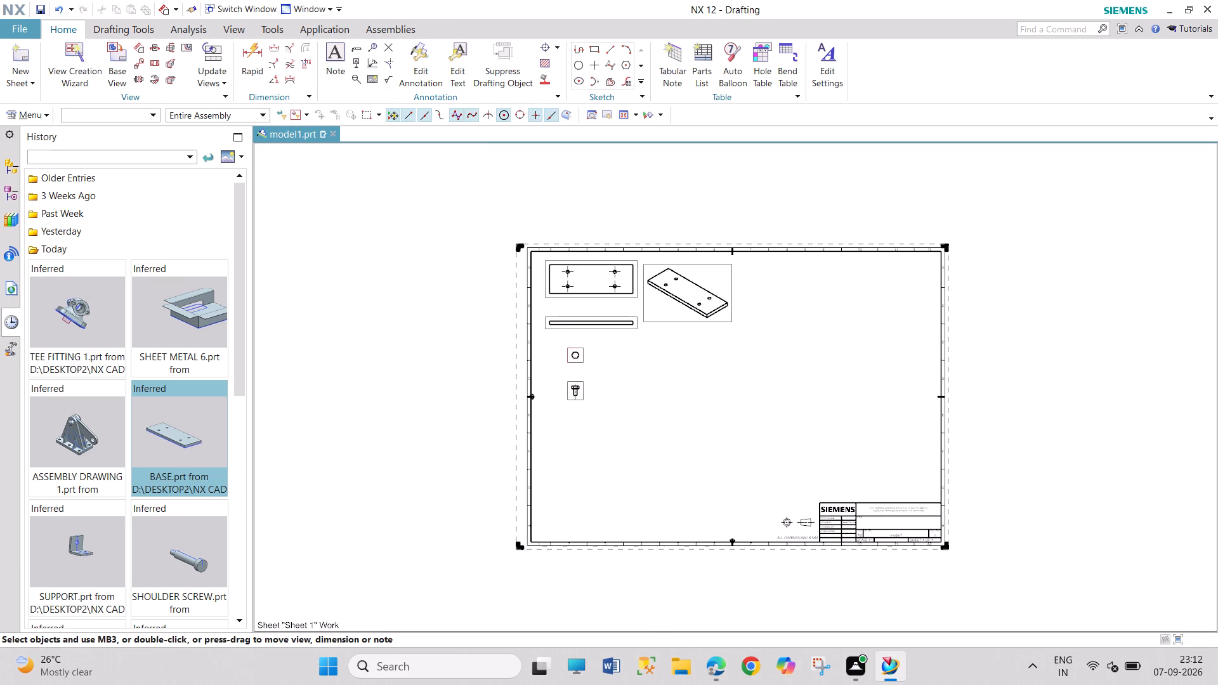
Set the VWSCALE attribute of the bolt's Top view to 3:1.
right_click(582, 360)
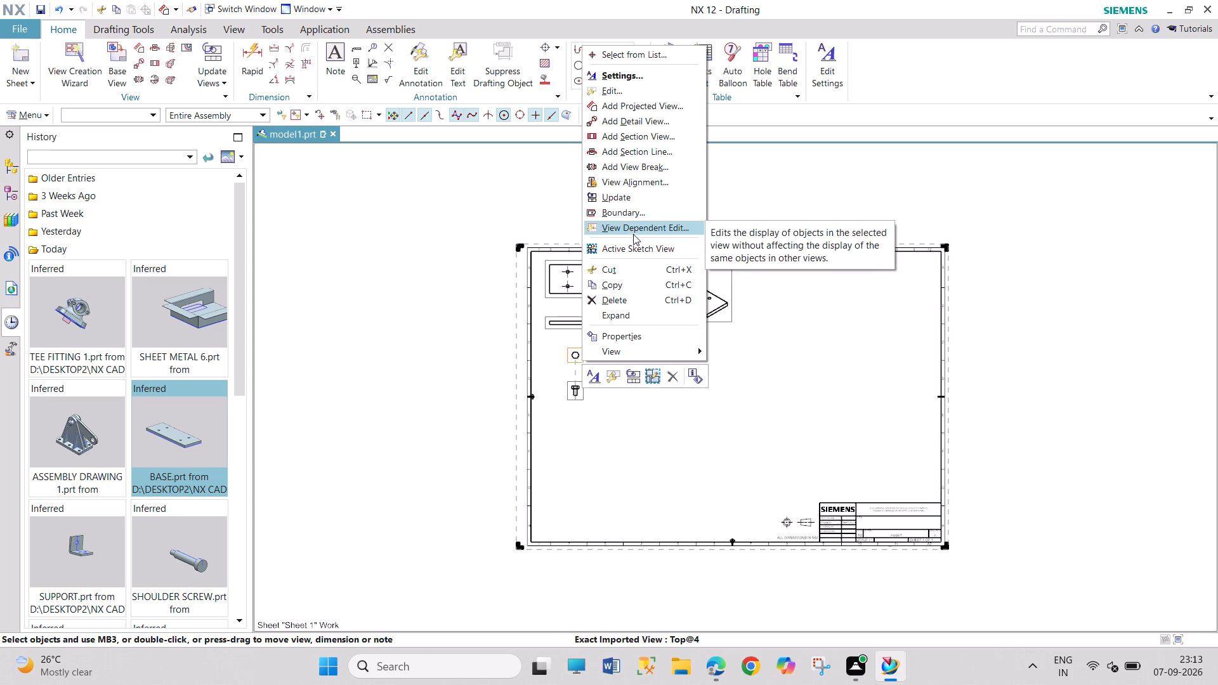
left_click(646, 336)
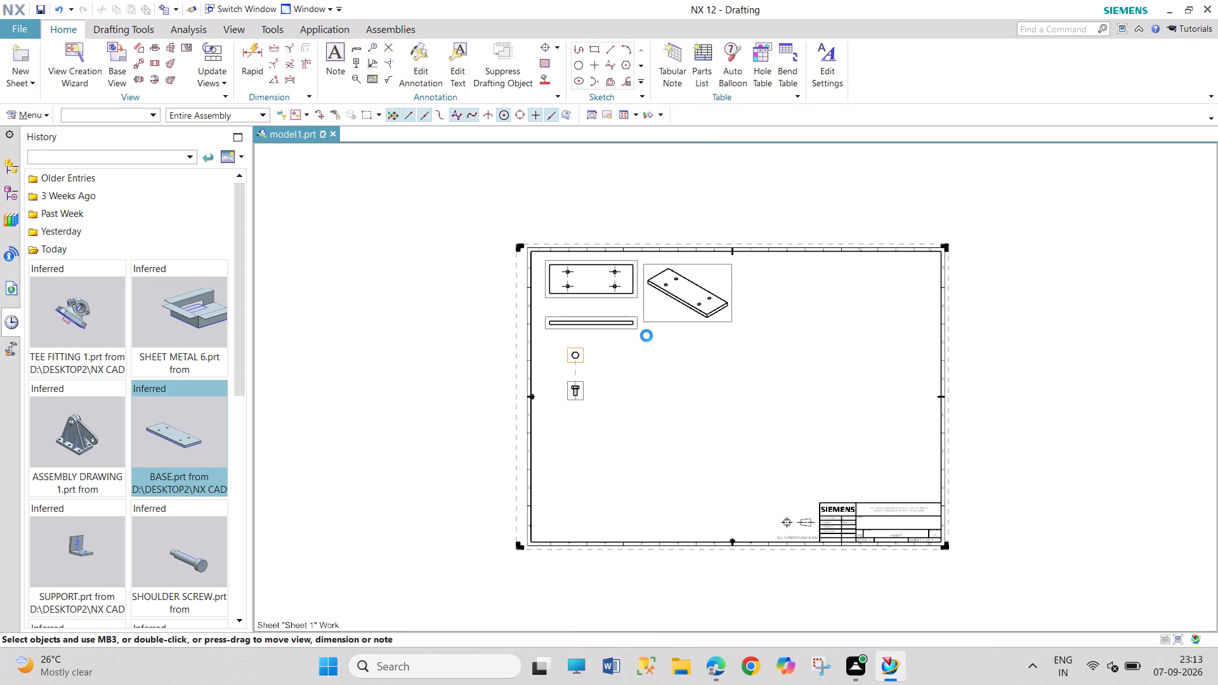
left_click(546, 300)
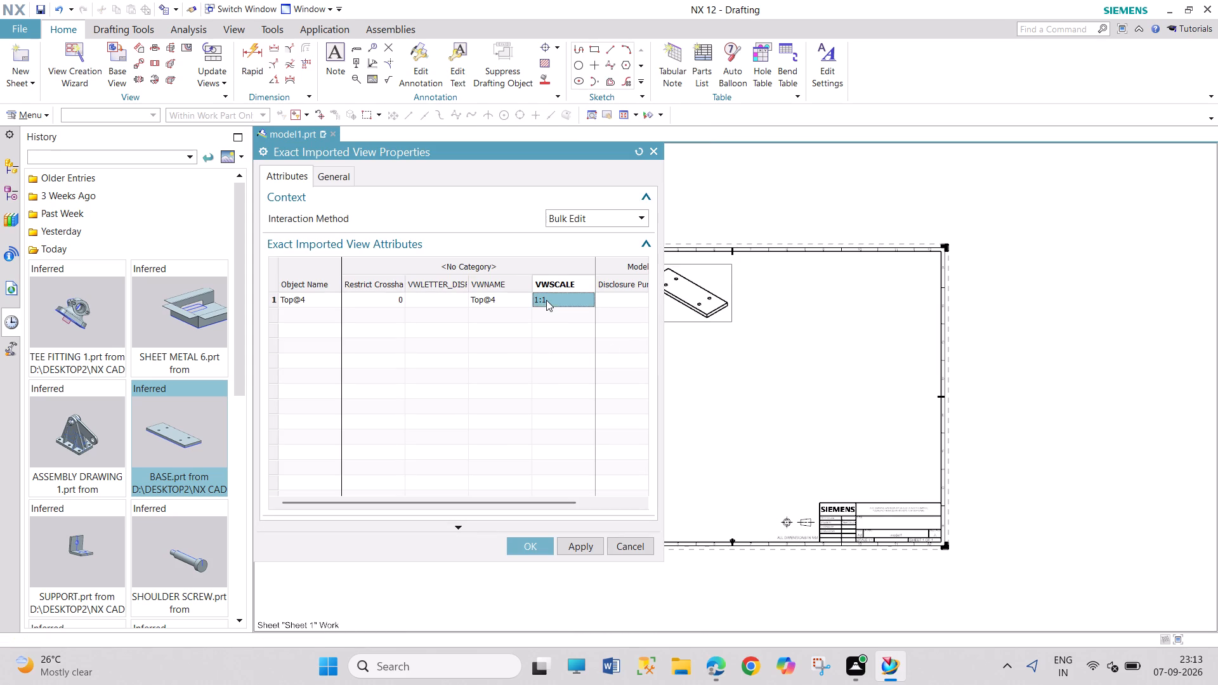
left_click(547, 301)
left_click(547, 301)
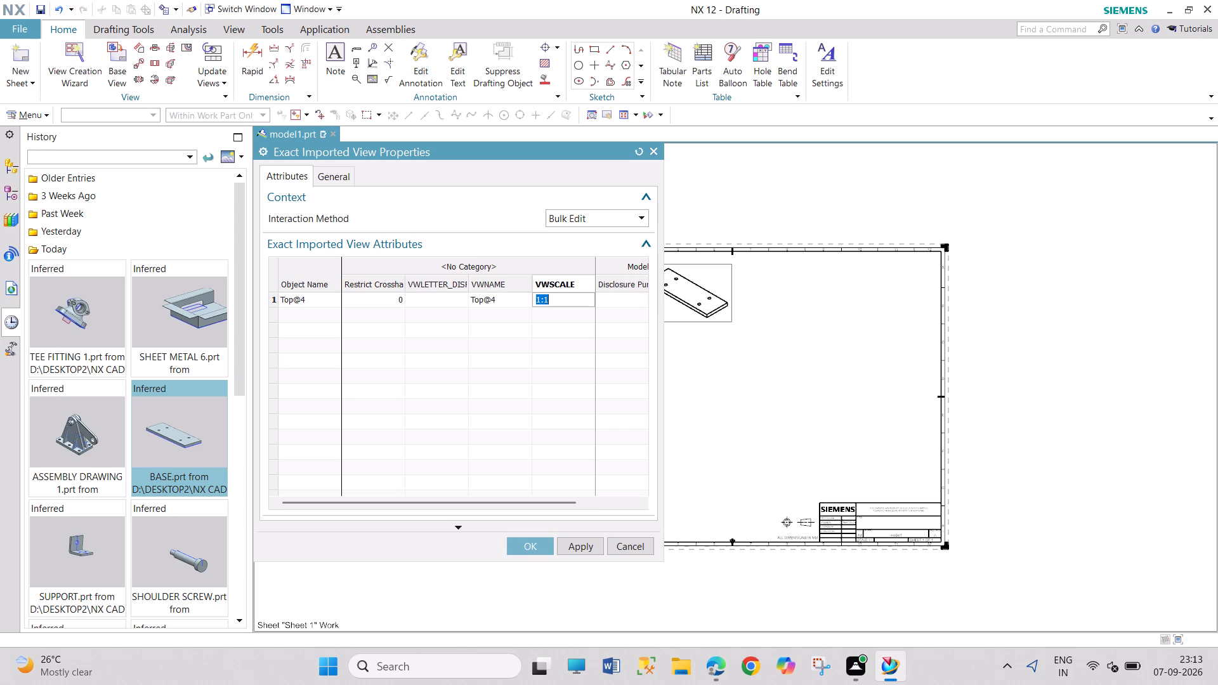
left_click(534, 299)
left_click_drag(538, 303, 528, 303)
left_click_drag(540, 303, 514, 294)
key("3")
key("Return")
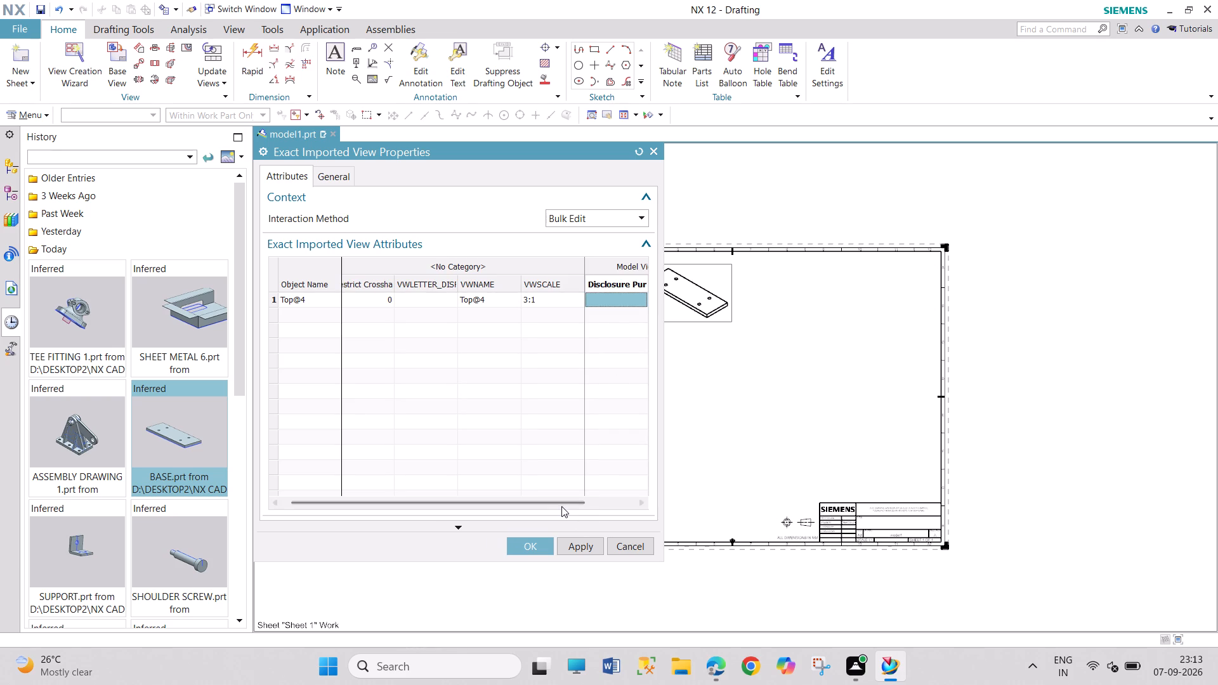
Set the Publish for Disclosure attribute of the bolt's Top view to True and apply the view properties.
left_click_drag(561, 505, 654, 490)
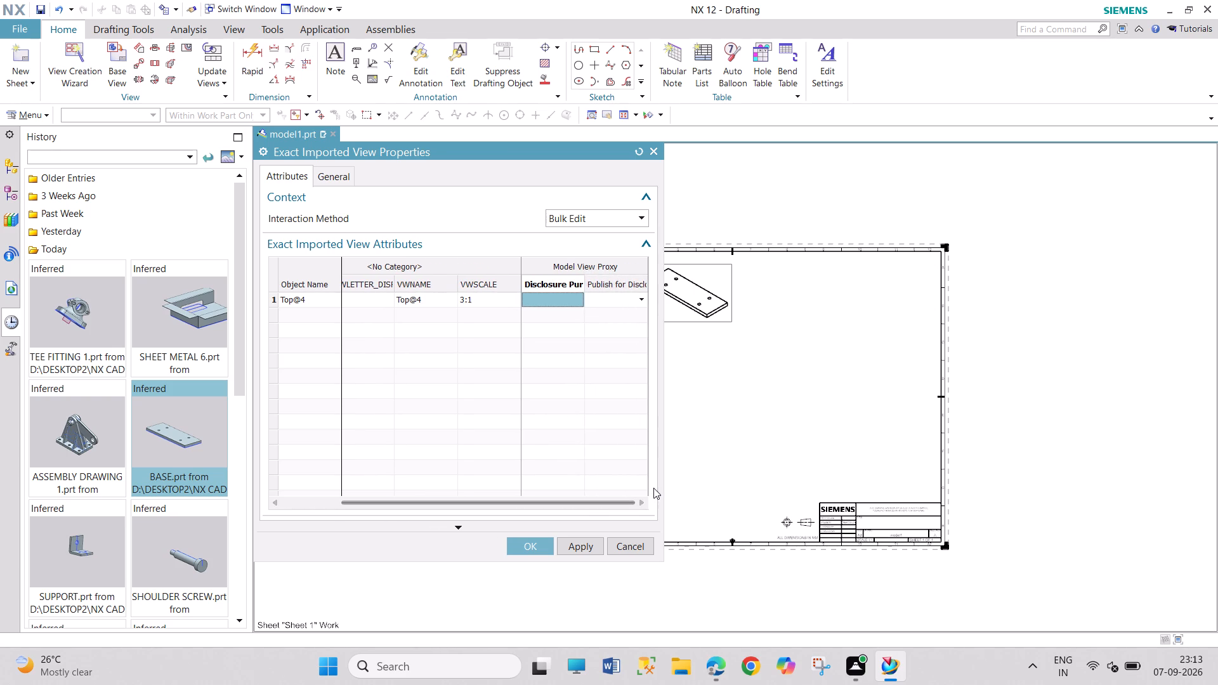
left_click(619, 302)
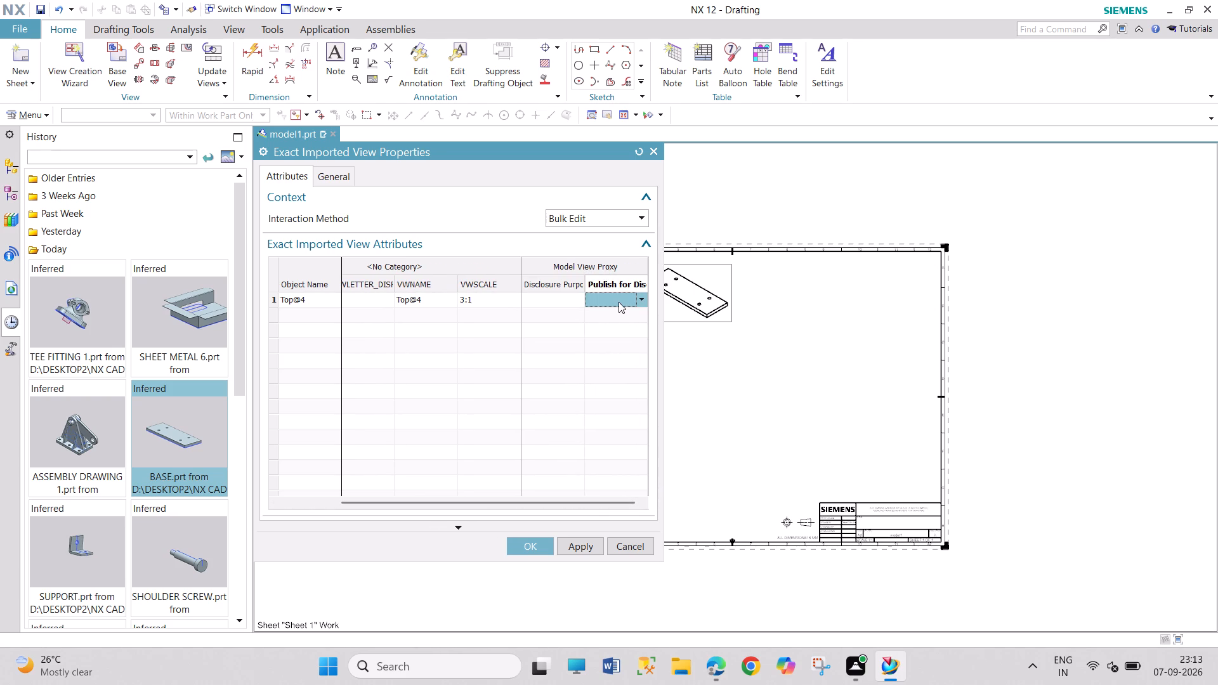
left_click(619, 302)
left_click(646, 299)
left_click(645, 299)
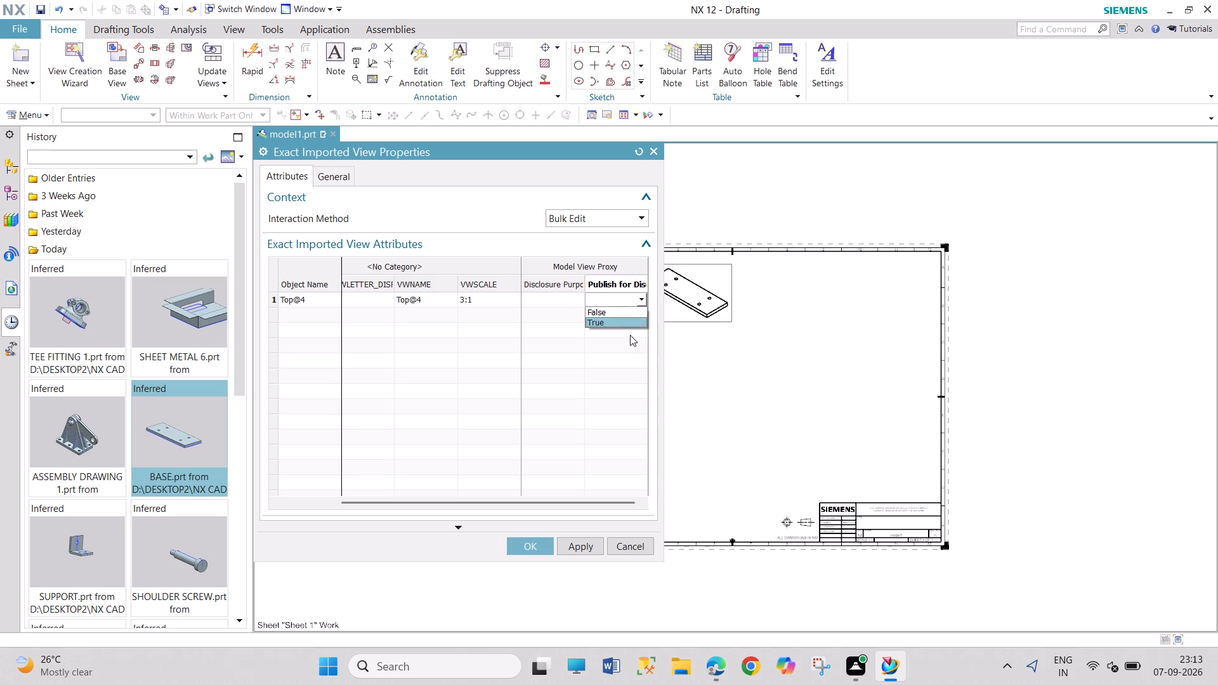
left_click(619, 321)
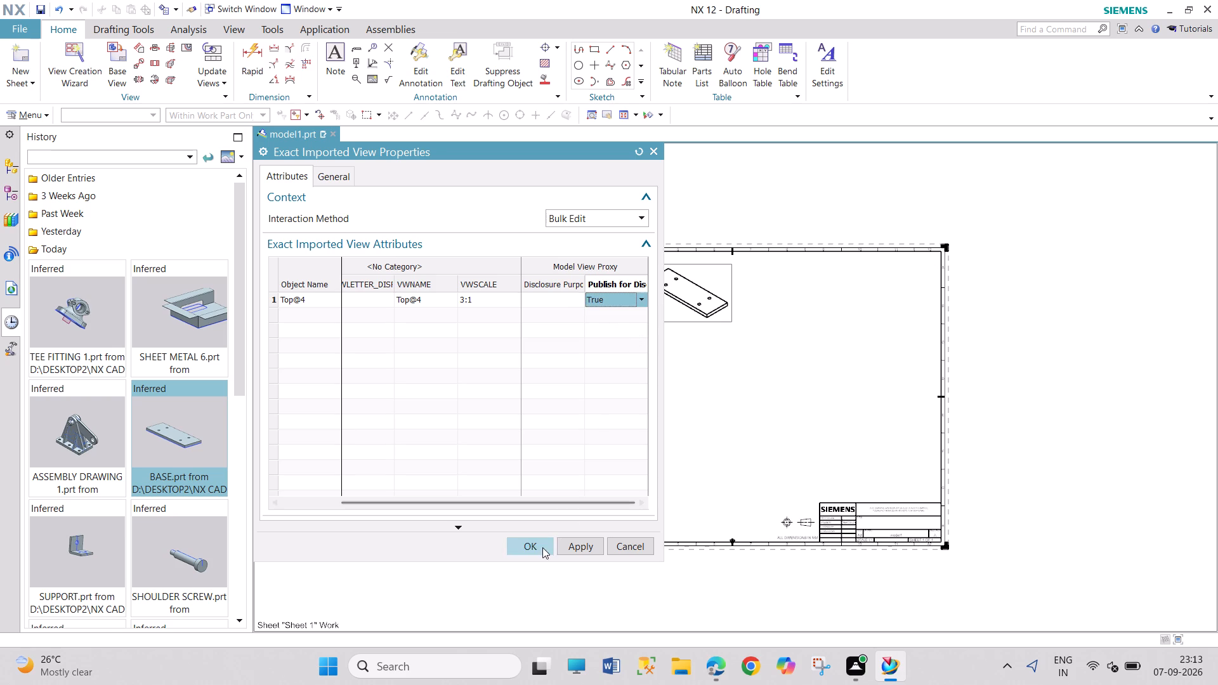
left_click(542, 547)
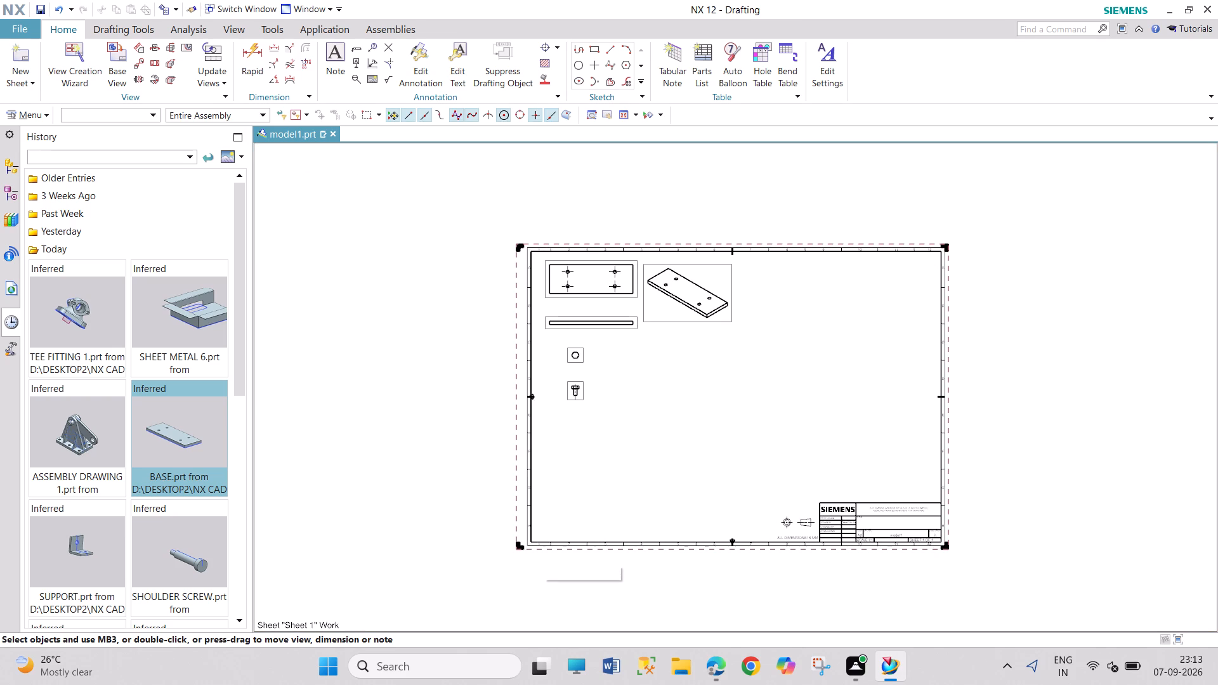
Update the content of the bolt's Top view.
right_click(582, 363)
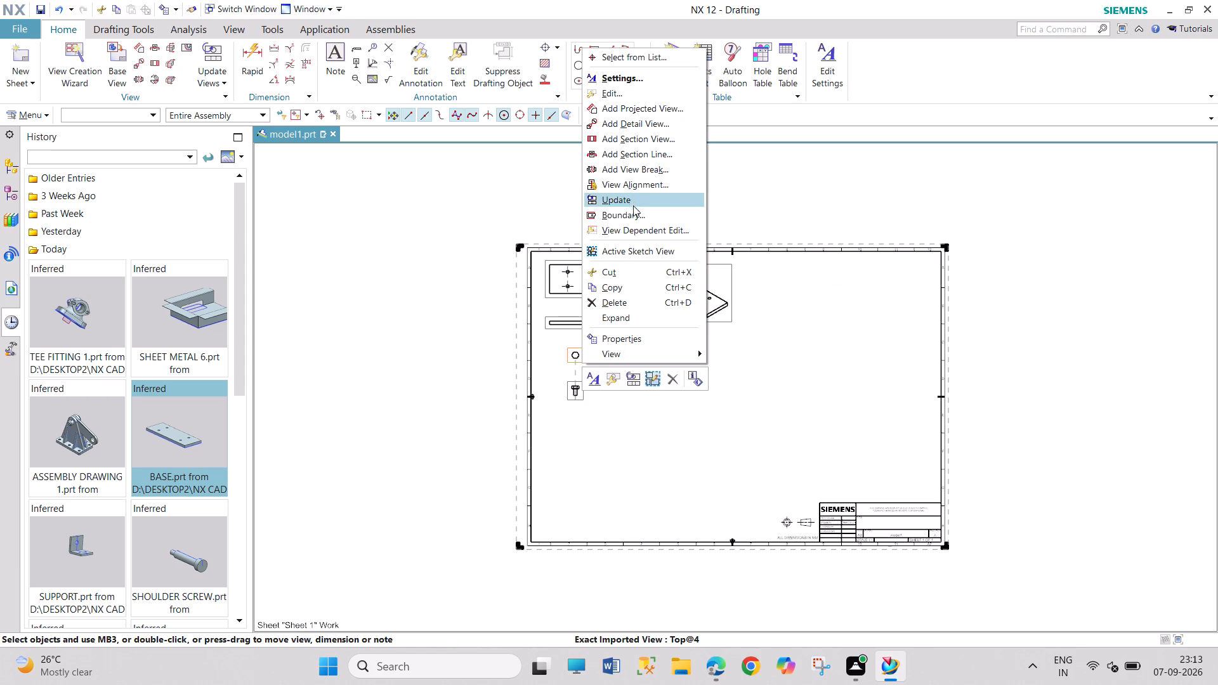
left_click_drag(477, 385, 497, 478)
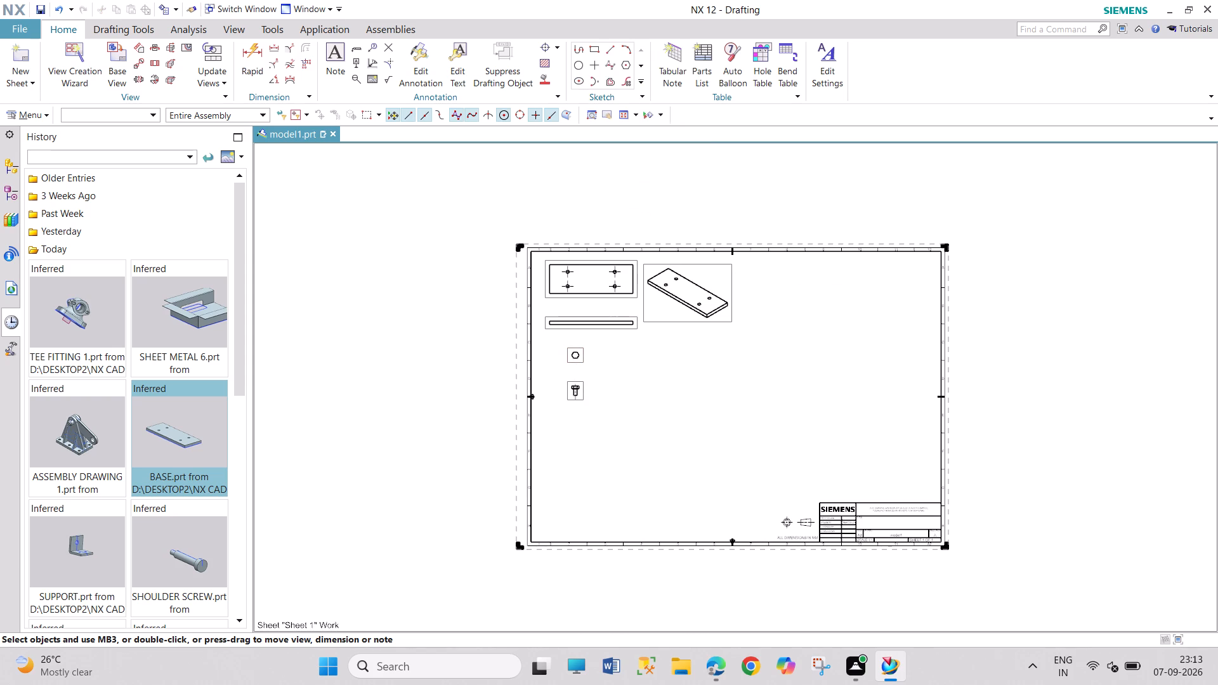
right_click(582, 361)
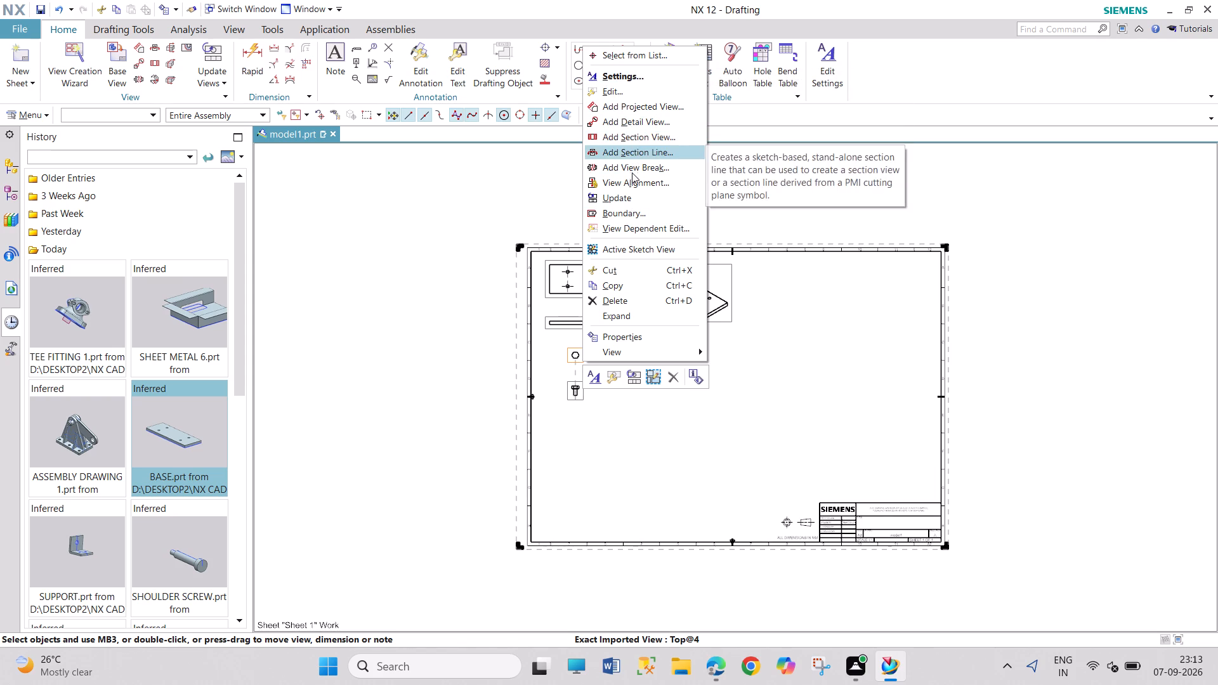
left_click(632, 193)
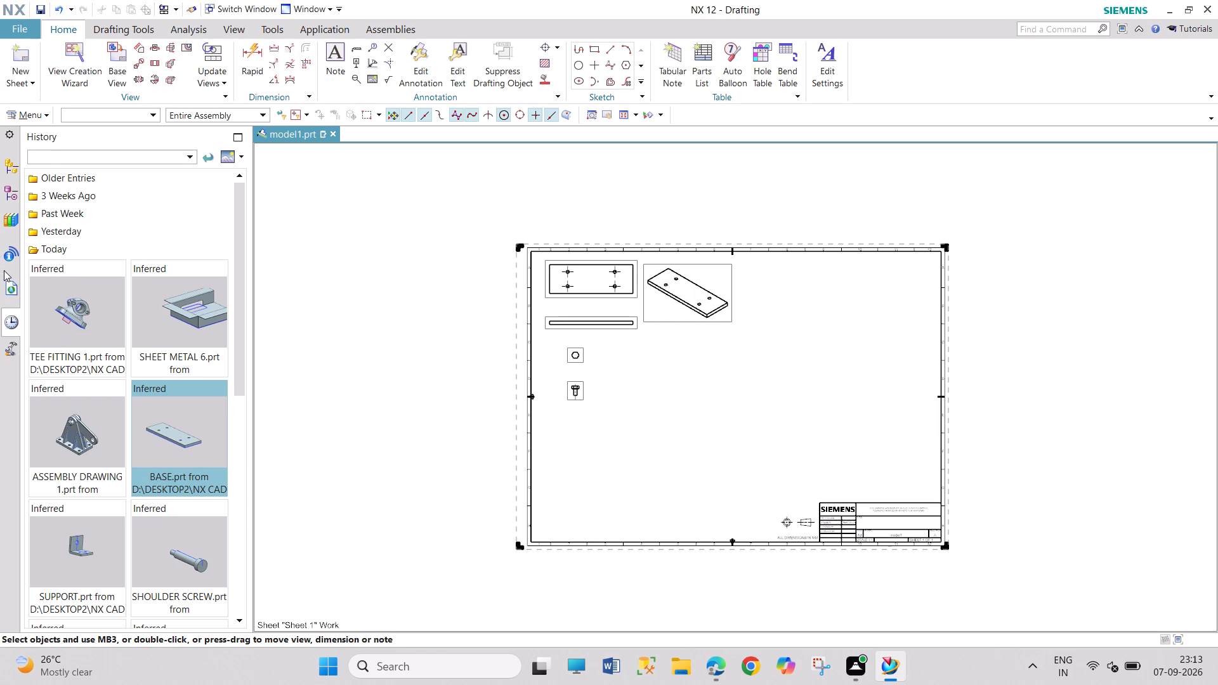
Examine the BOLT component's assembly, weight, attribute, part file, parameter and drawing properties, and its assembly structure details.
left_click(13, 167)
left_click(134, 214)
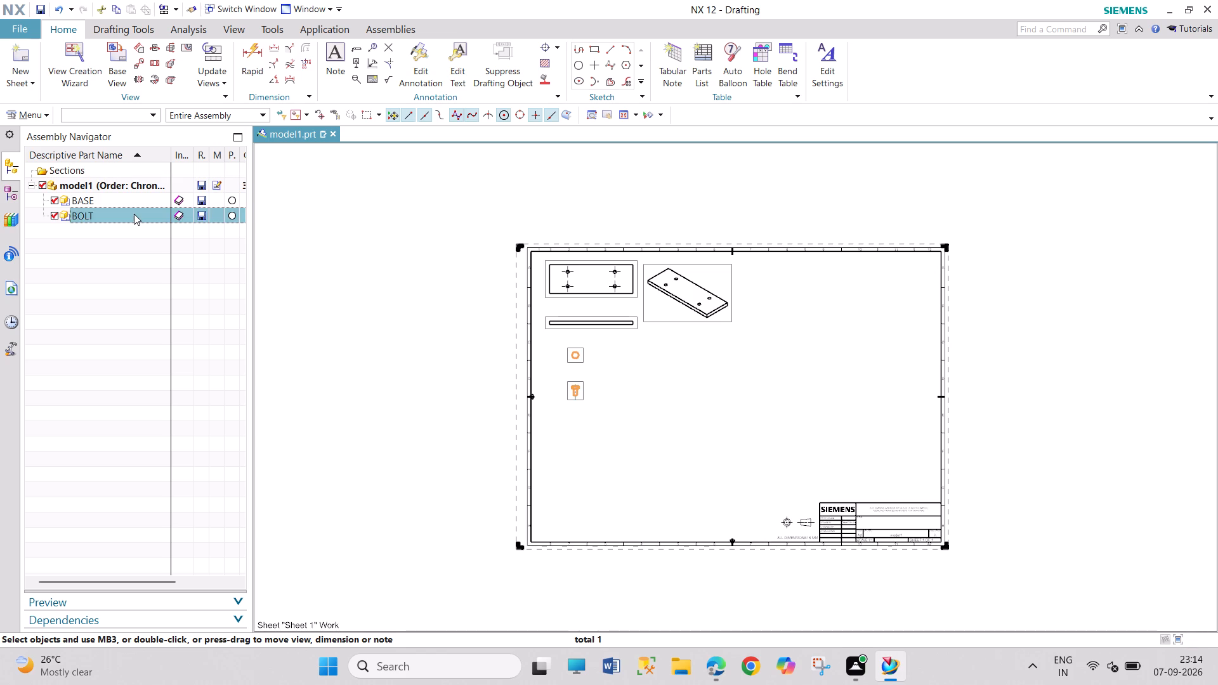
left_click(134, 214)
left_click(156, 200)
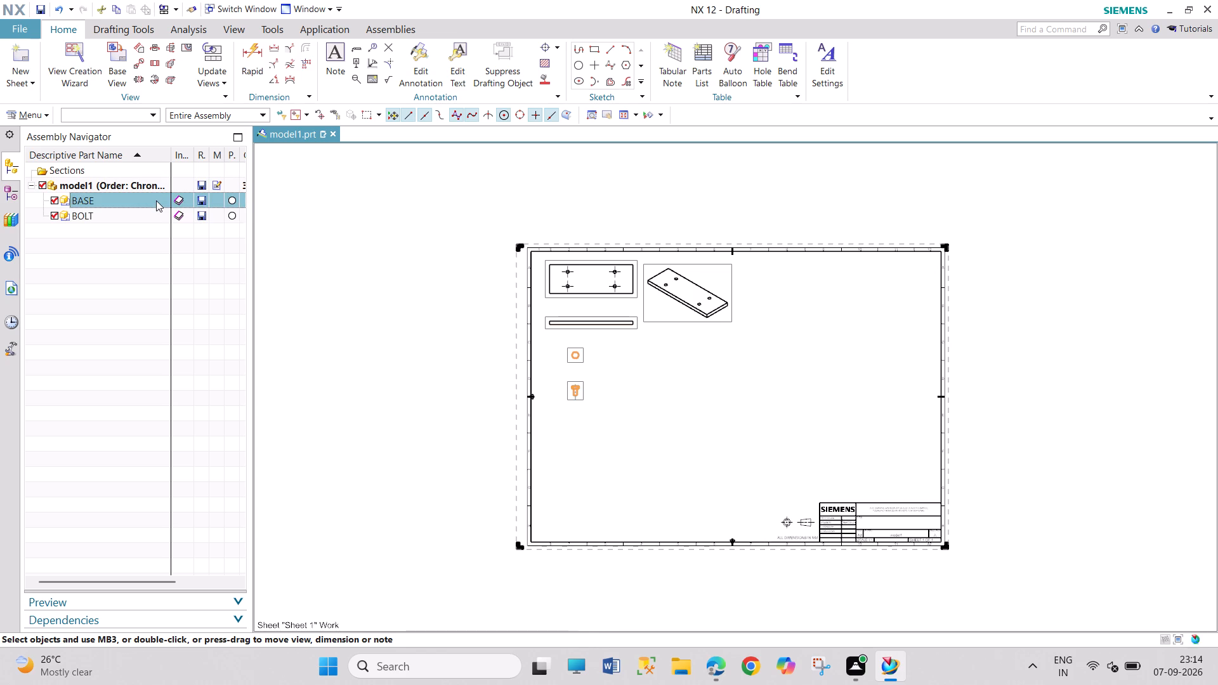
left_click(161, 209)
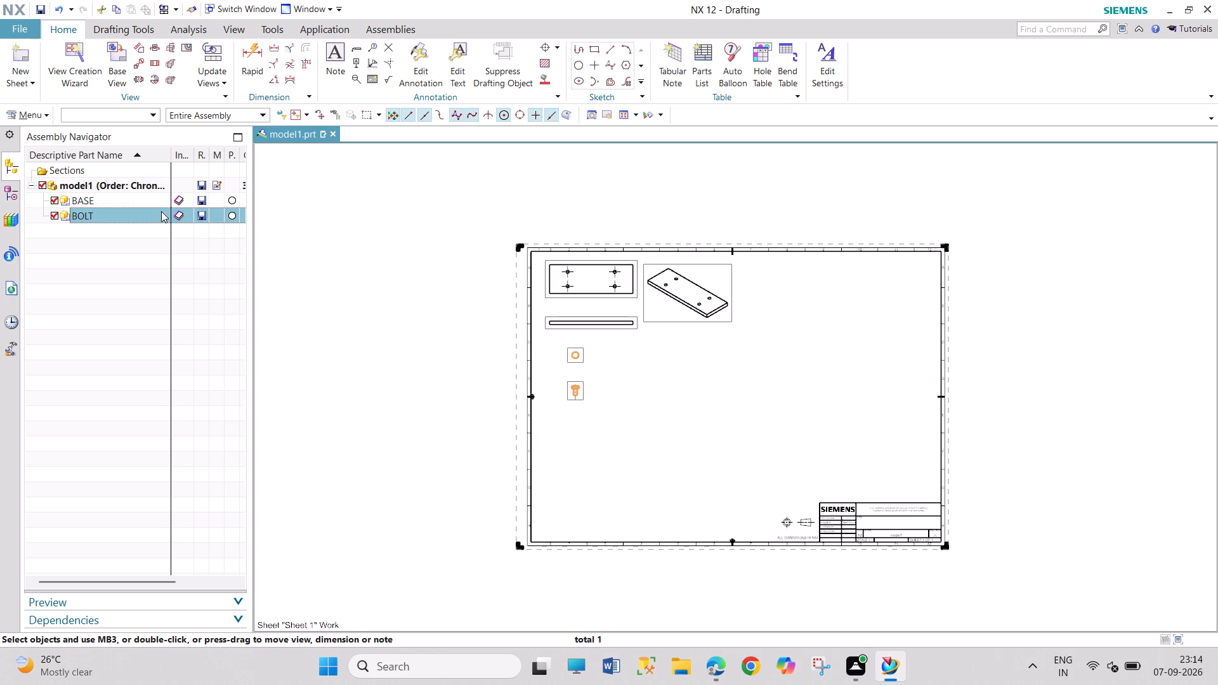
right_click(161, 211)
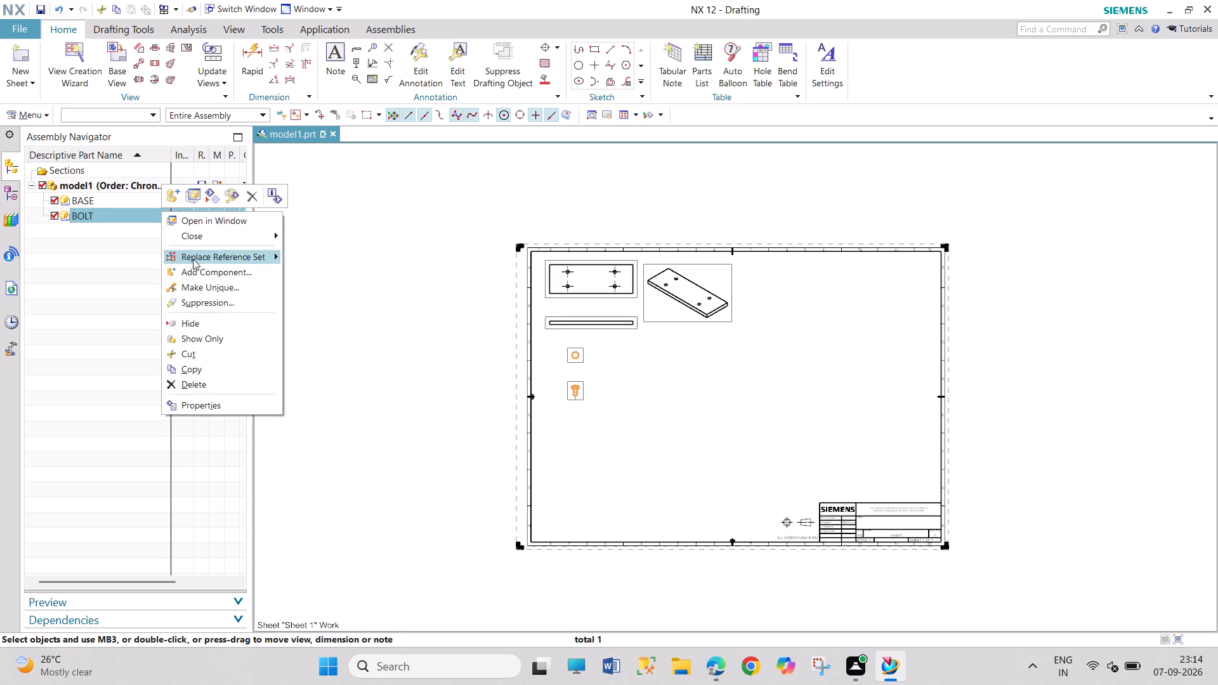
left_click(239, 401)
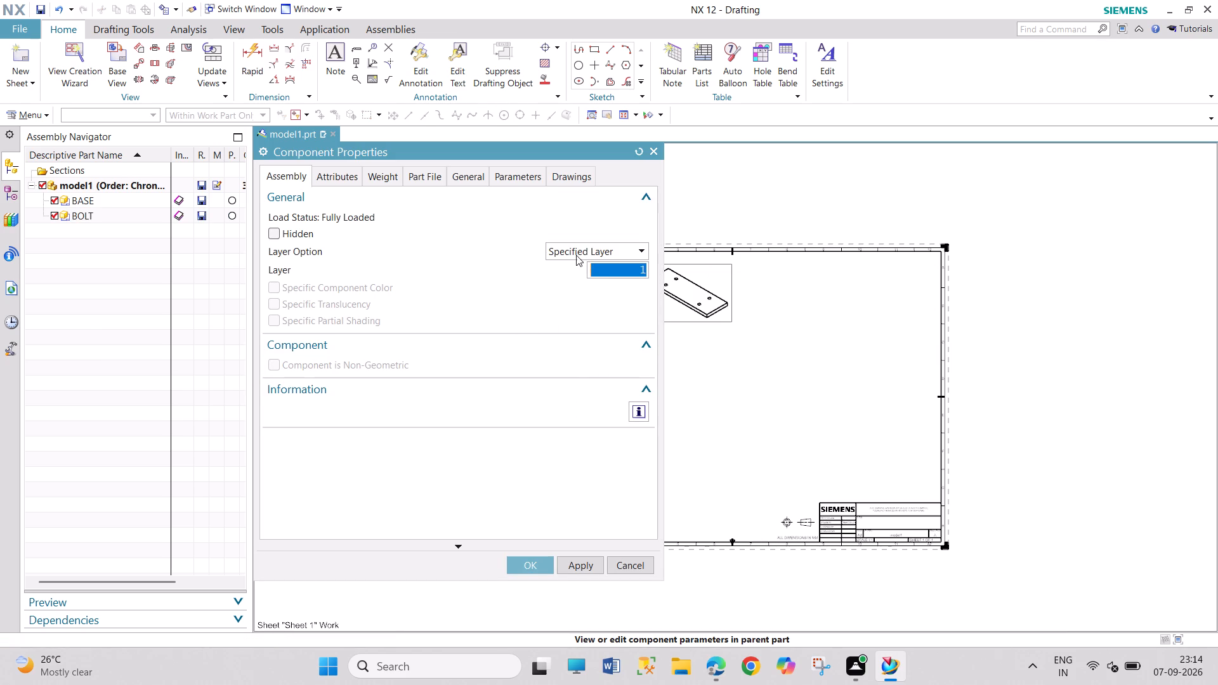
left_click(370, 175)
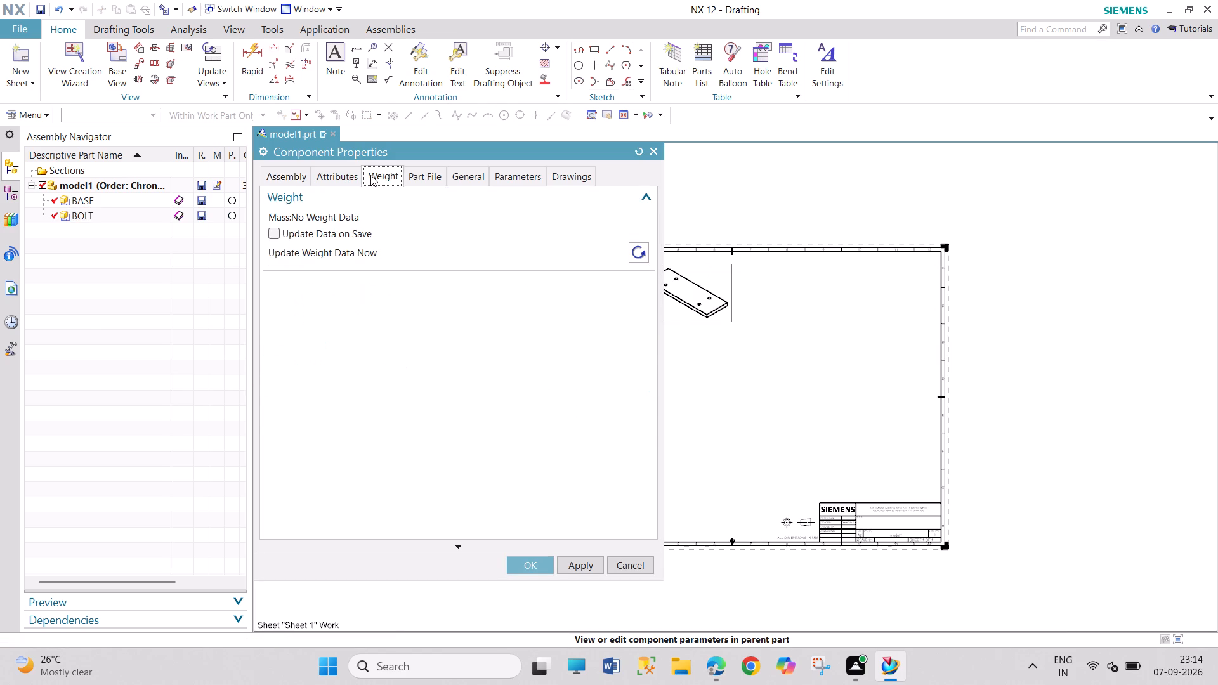
left_click(352, 176)
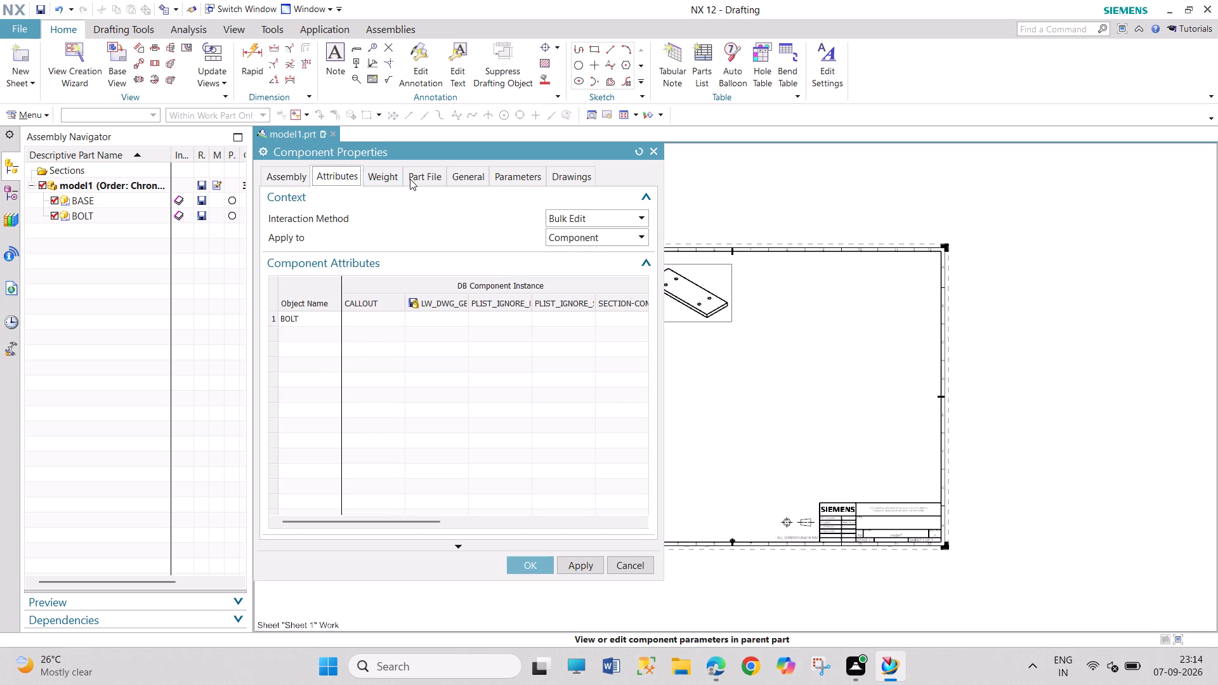
left_click(418, 179)
left_click(483, 171)
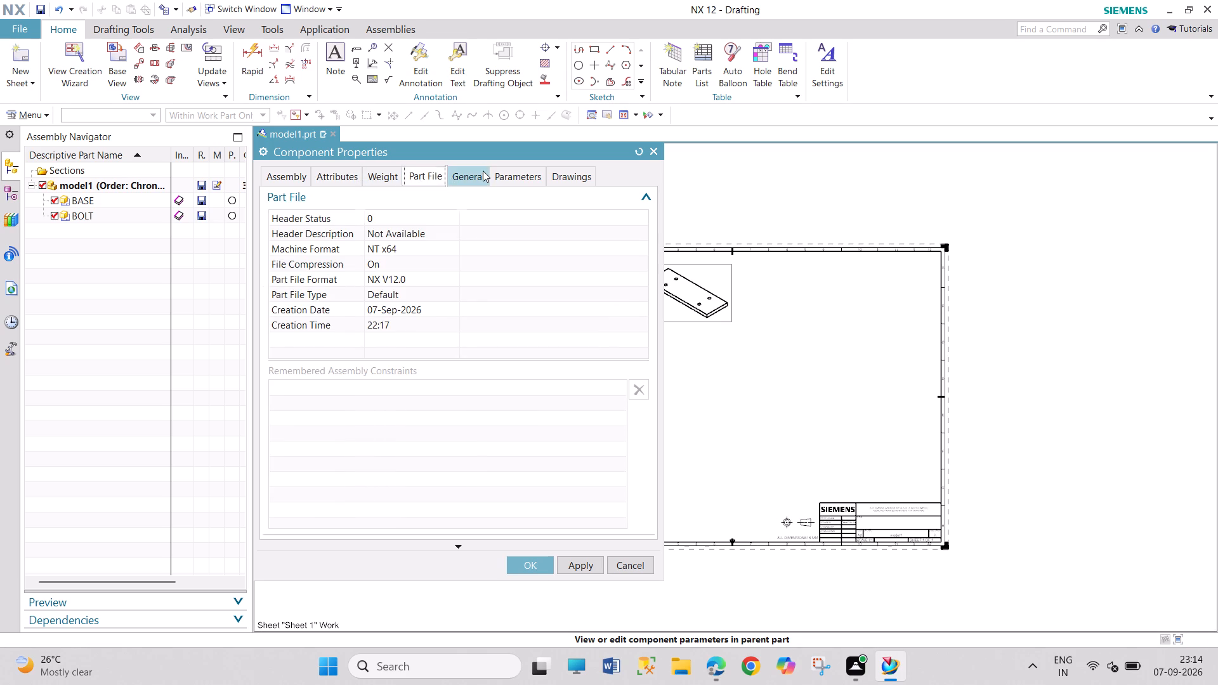
left_click(497, 173)
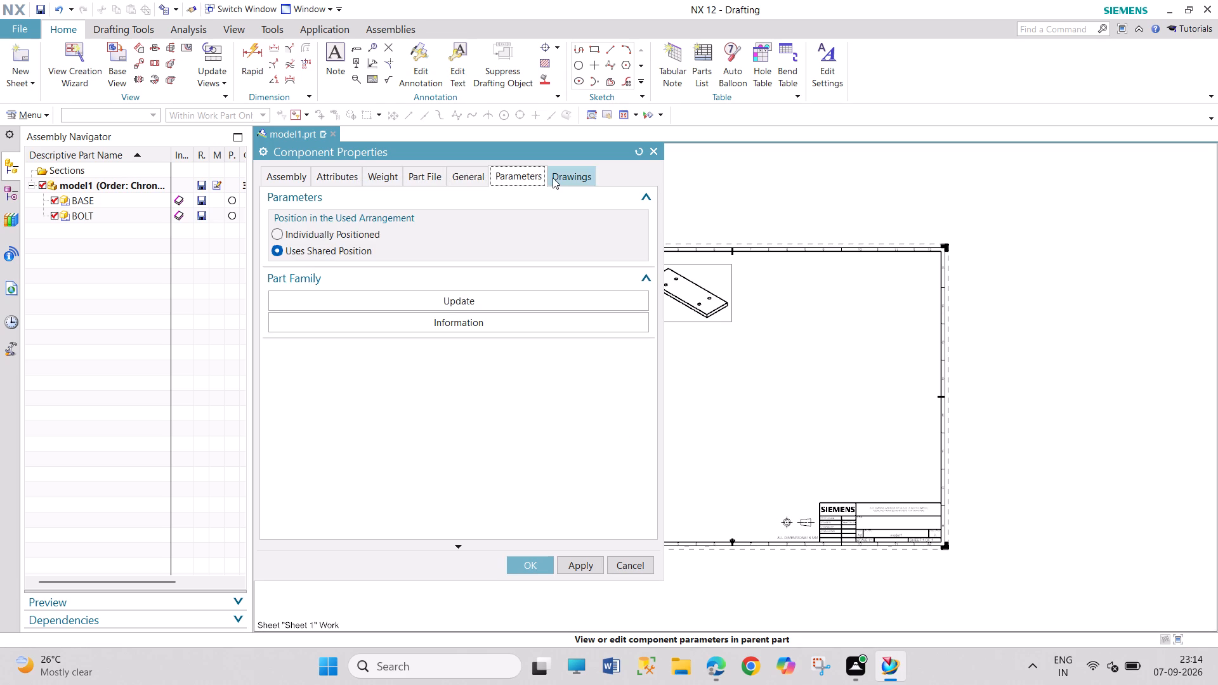
left_click(553, 178)
left_click(658, 152)
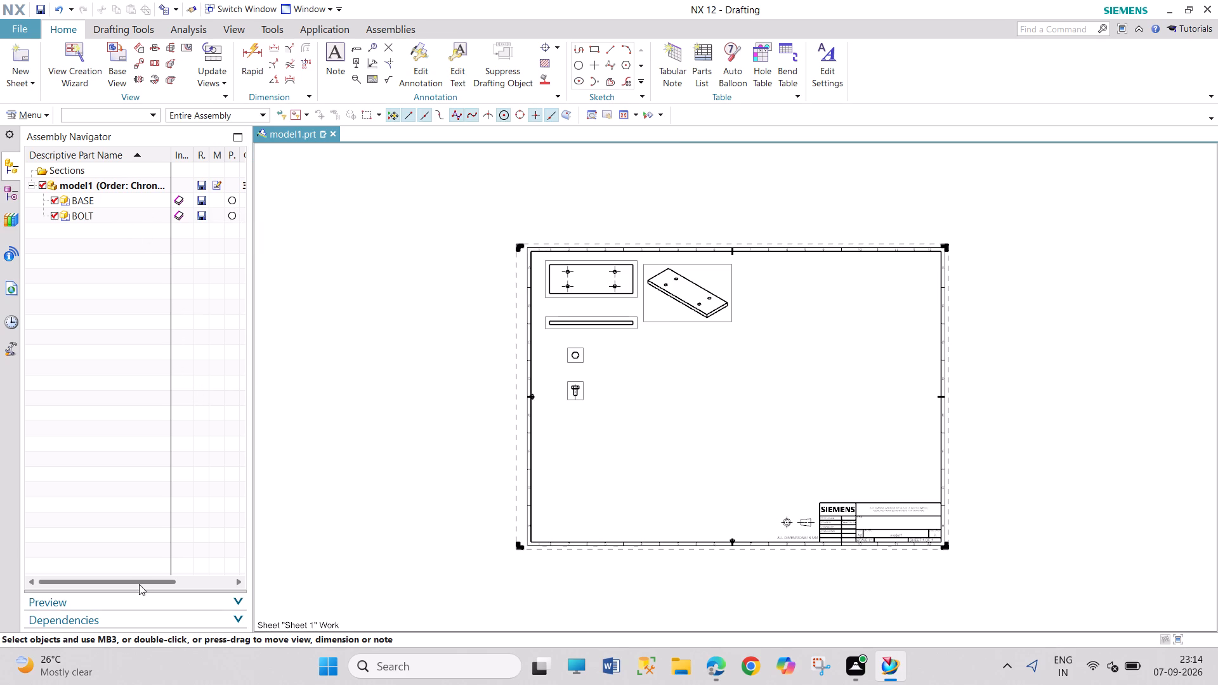
left_click_drag(139, 584, 180, 584)
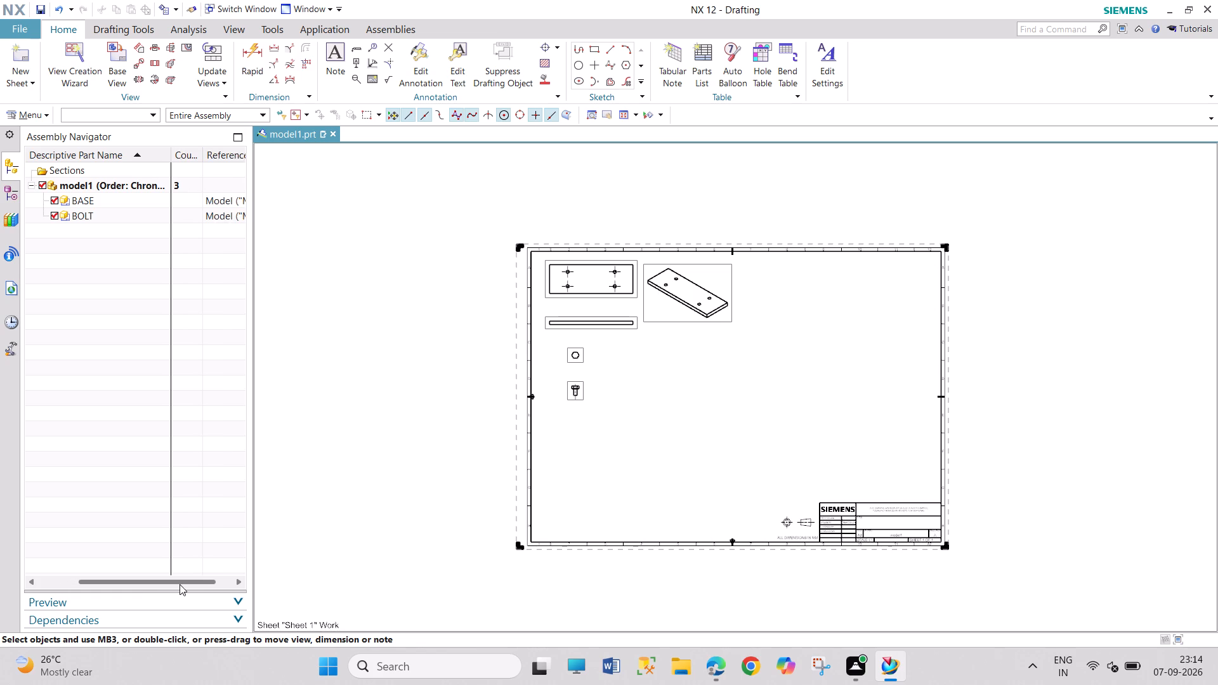
left_click_drag(180, 584, 94, 582)
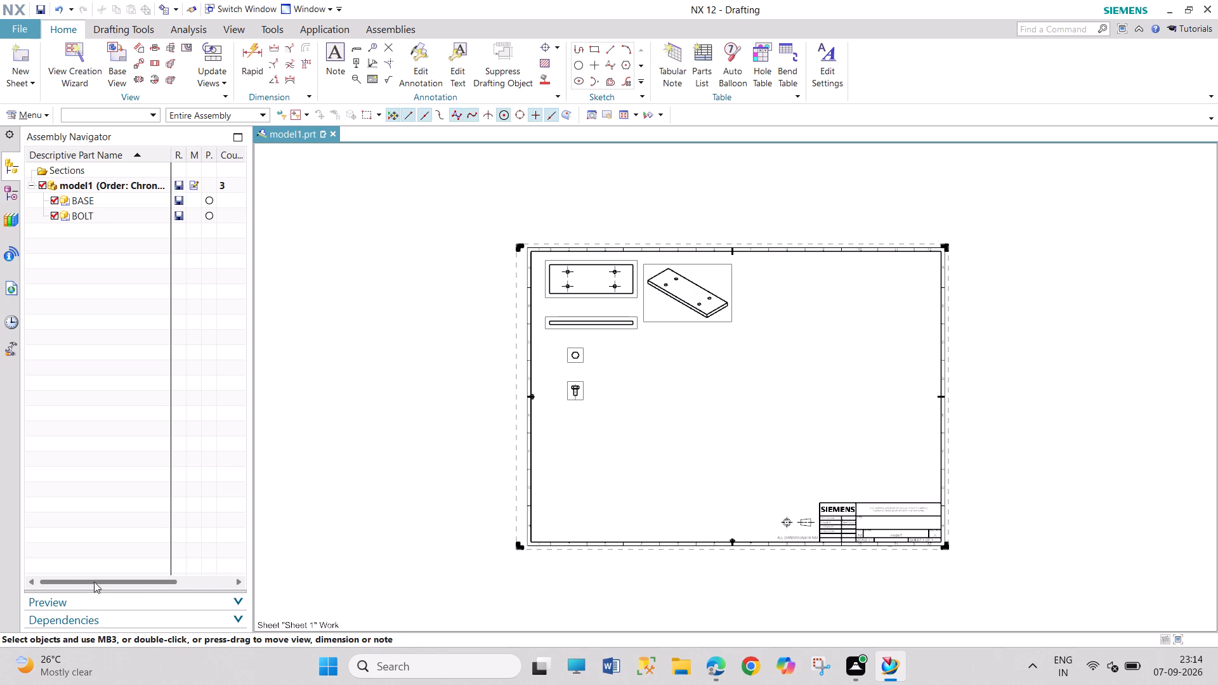
left_click_drag(94, 582, 67, 584)
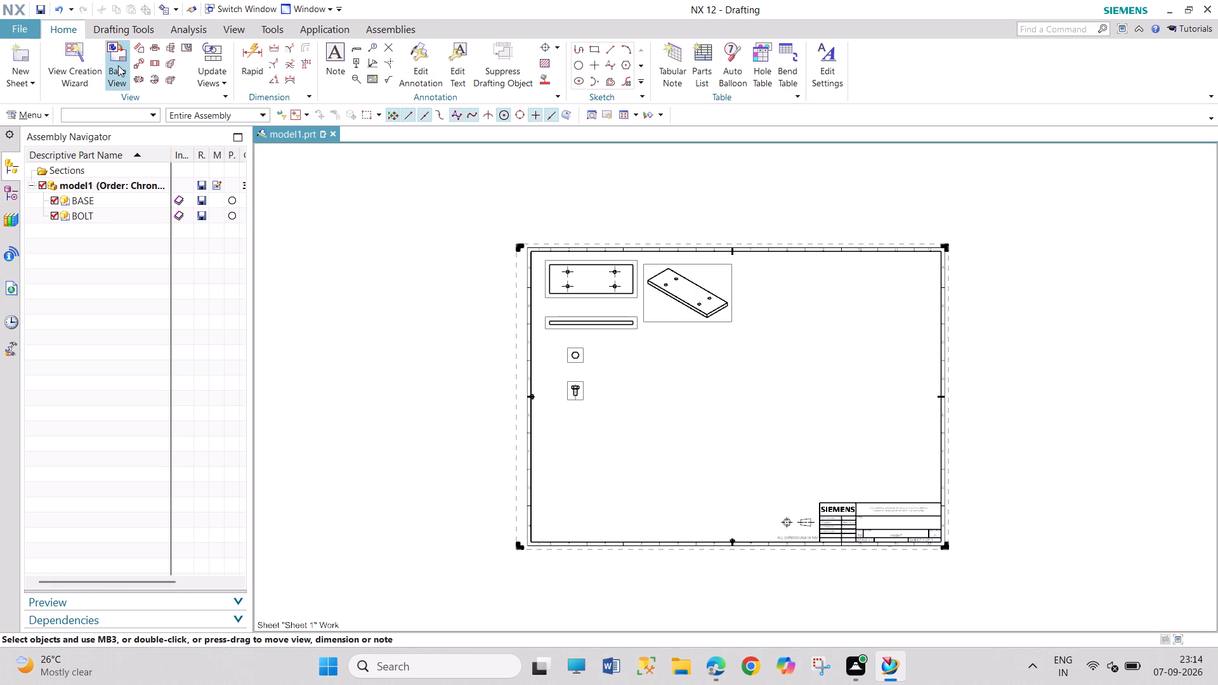
Place a Top base view of the SHOULDER SCREW part at 1:1 below the bolt views, with a projected view directly beneath it.
left_click(118, 65)
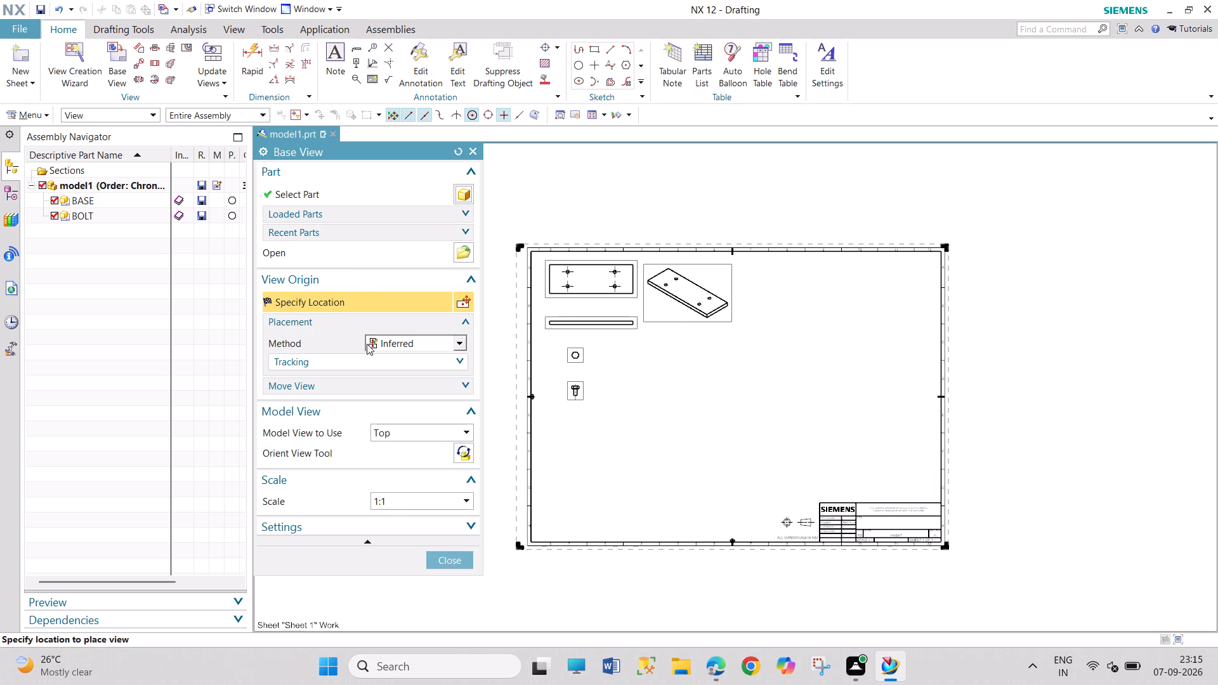
left_click(461, 252)
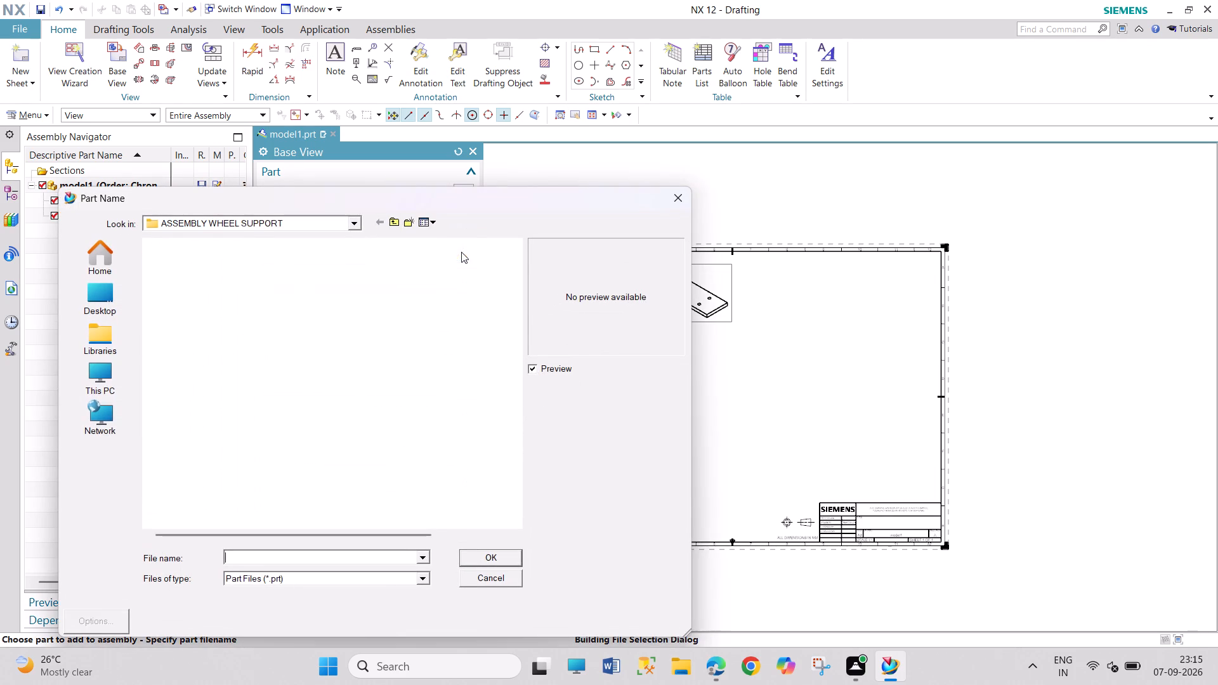
left_click(294, 337)
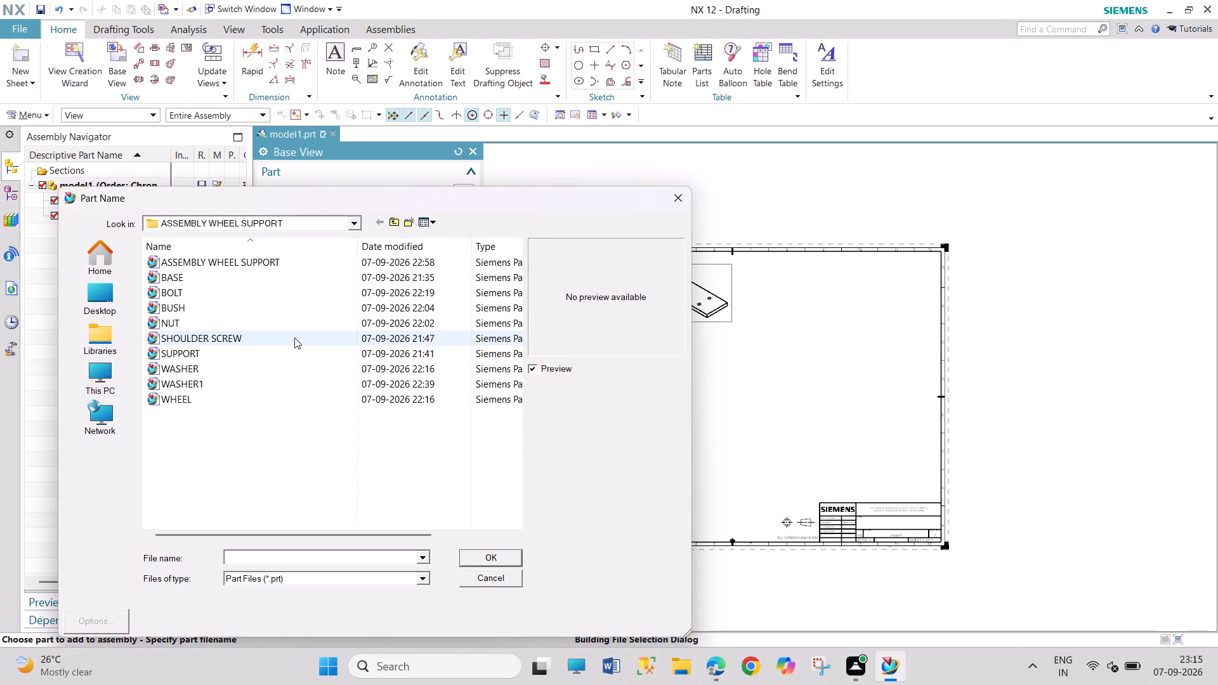
left_click(490, 561)
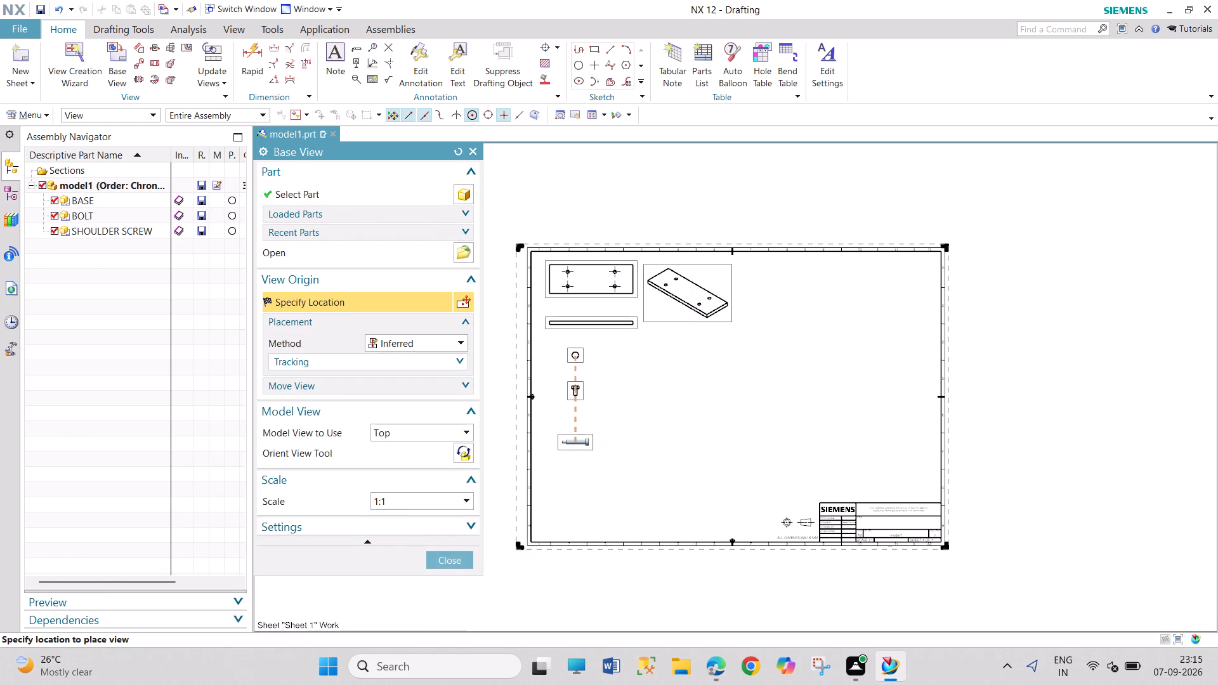
left_click(575, 441)
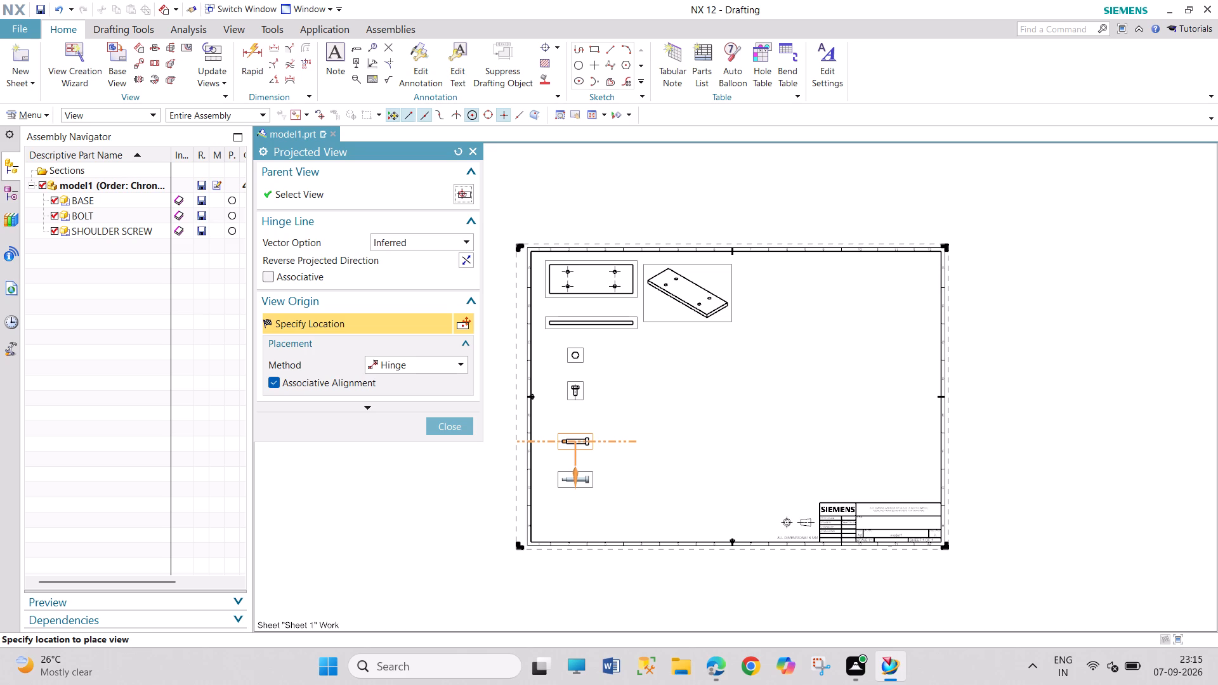
left_click(581, 480)
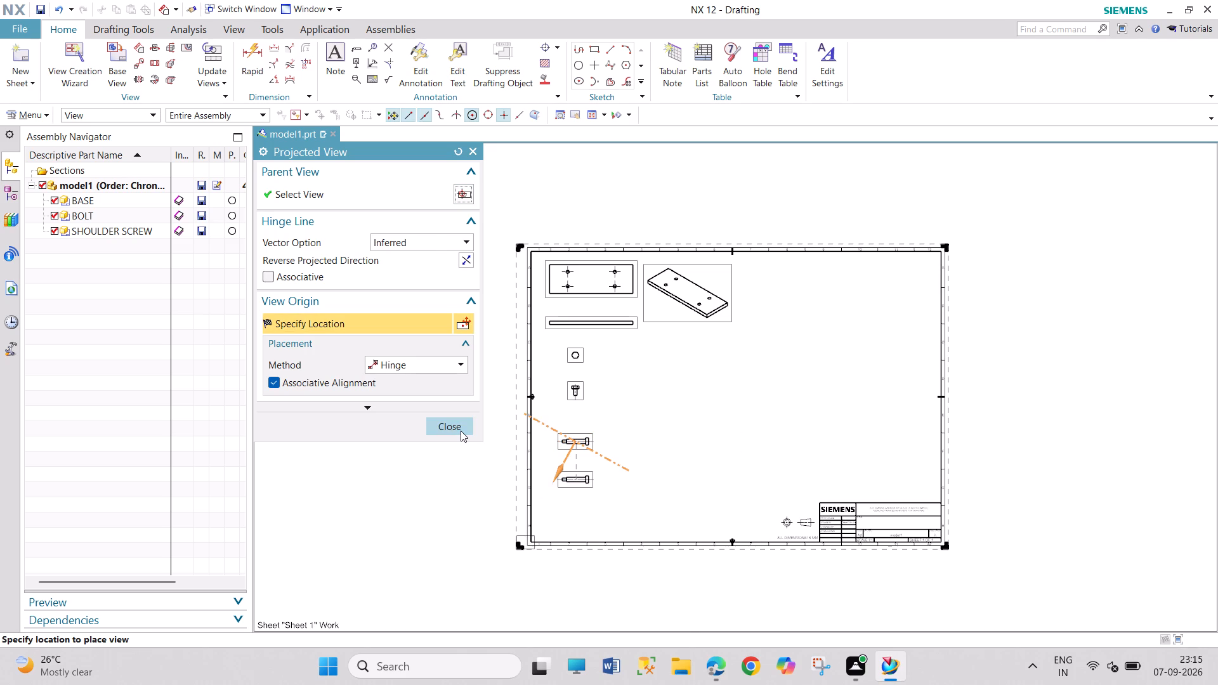
left_click(461, 431)
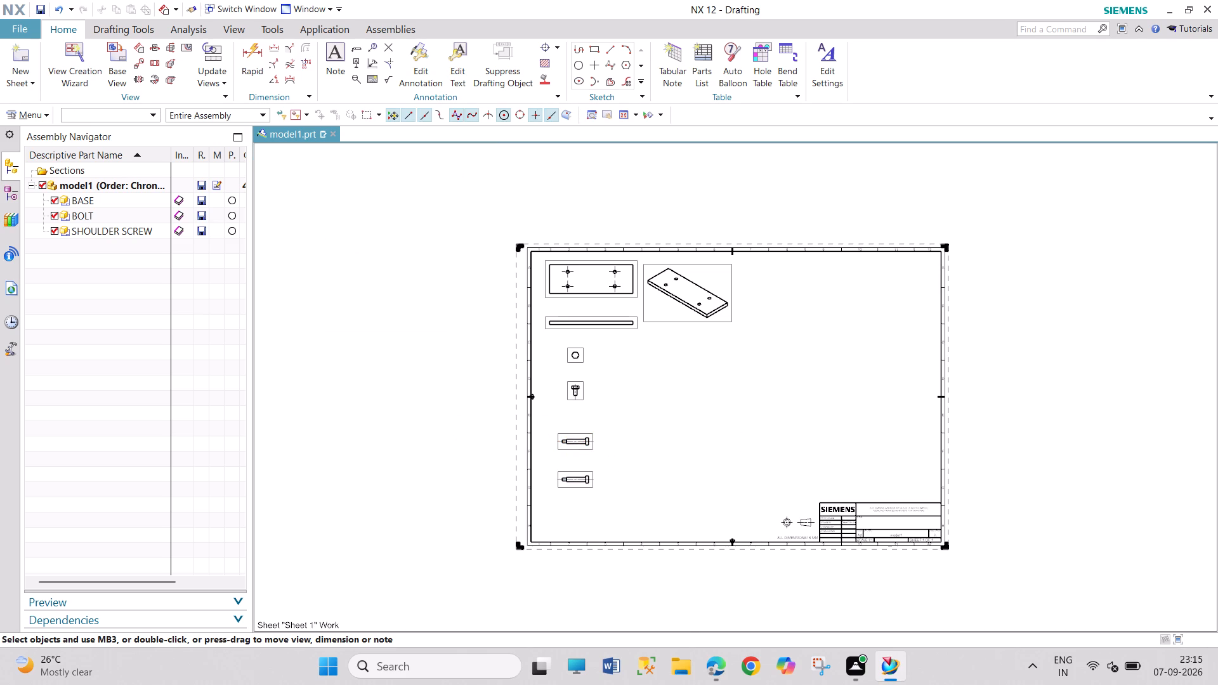
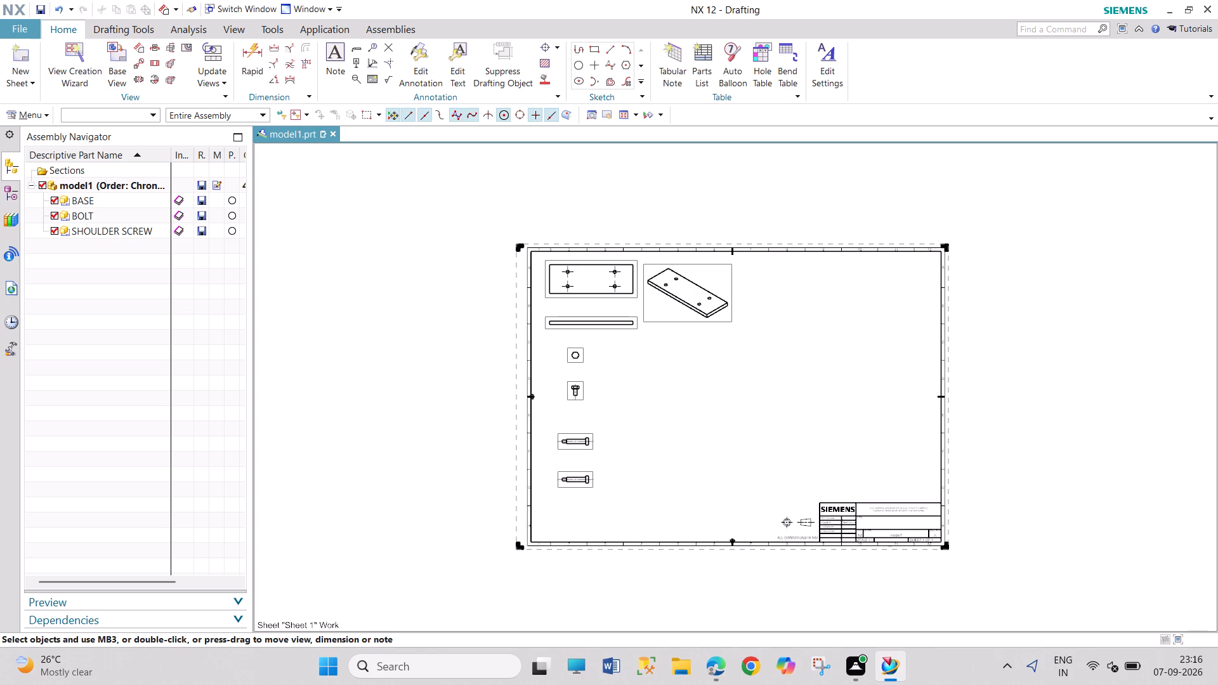
Place a Top base view of the SUPPORT part at 1:1 right of the base plate's isometric view, with a projected view to its right.
left_click(117, 51)
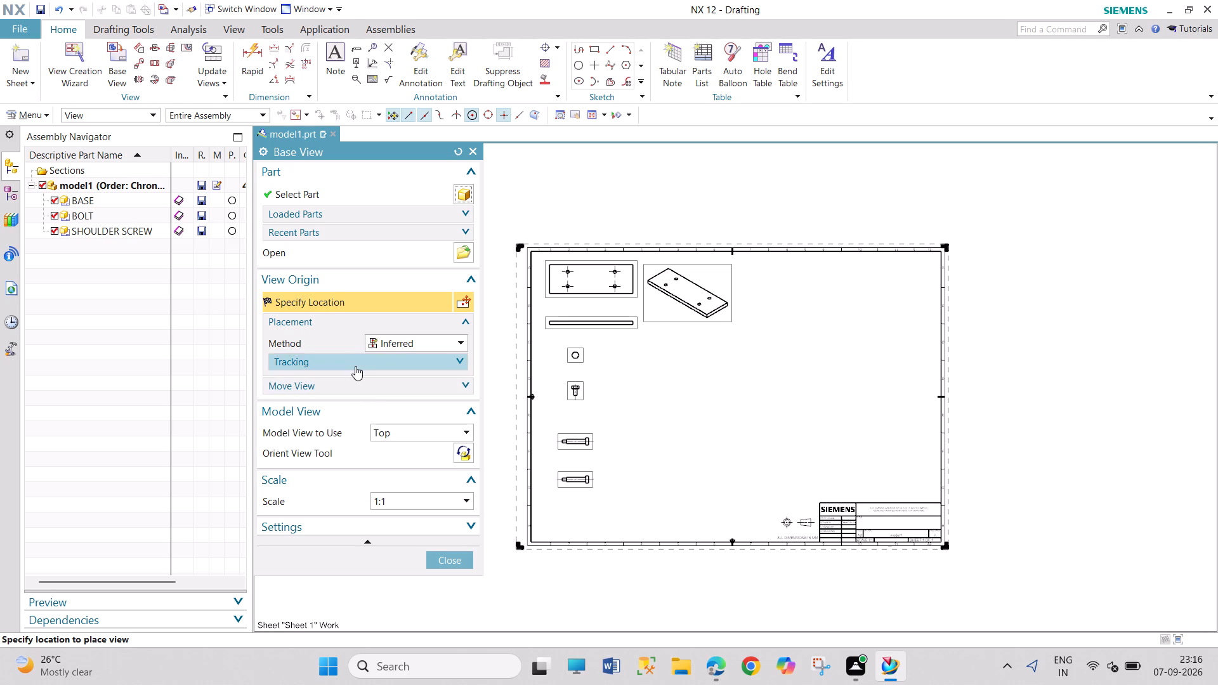
left_click(461, 253)
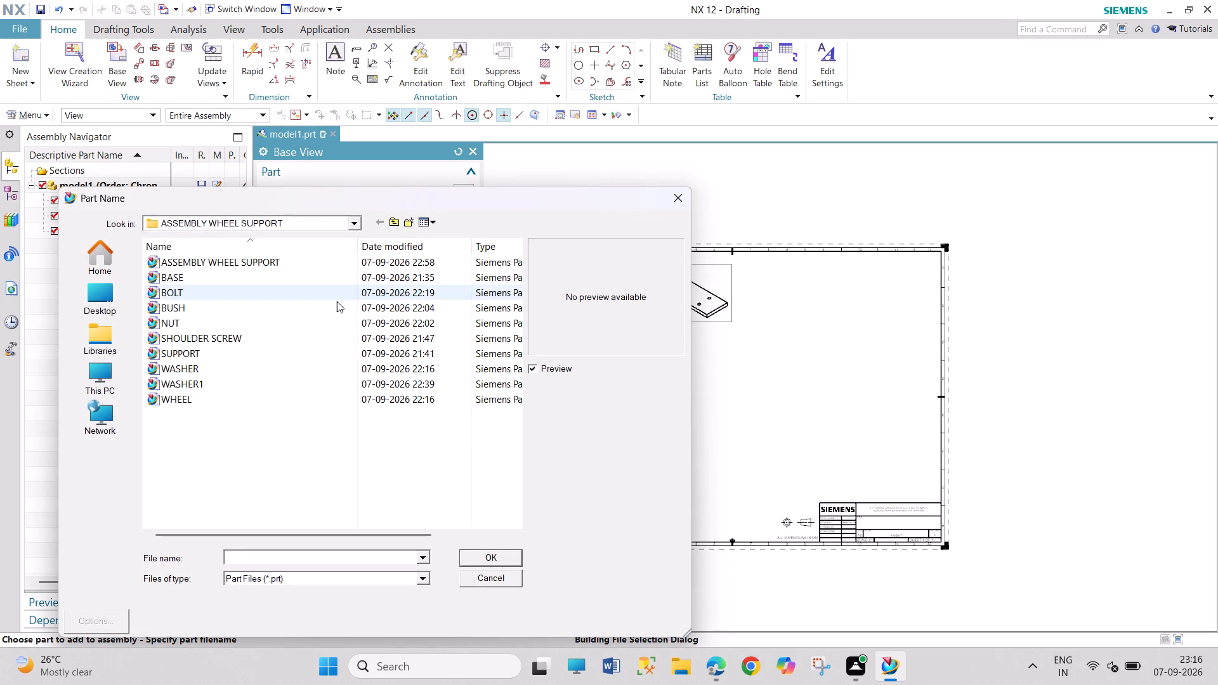
left_click(259, 351)
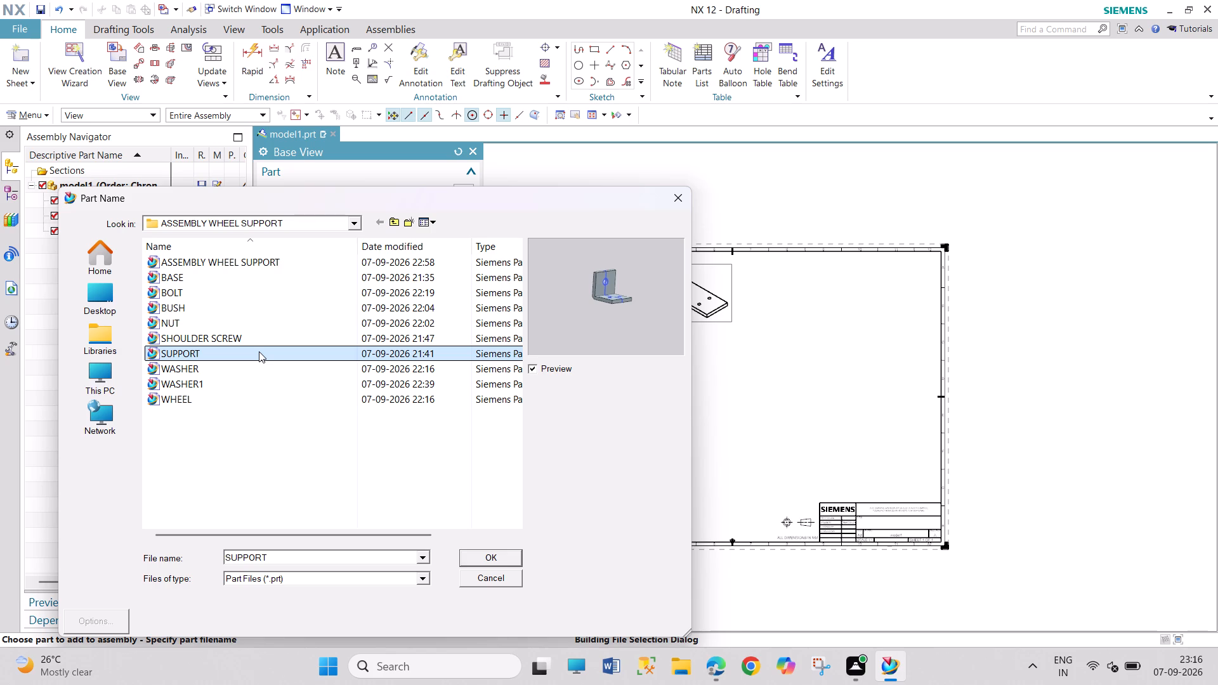
left_click(490, 556)
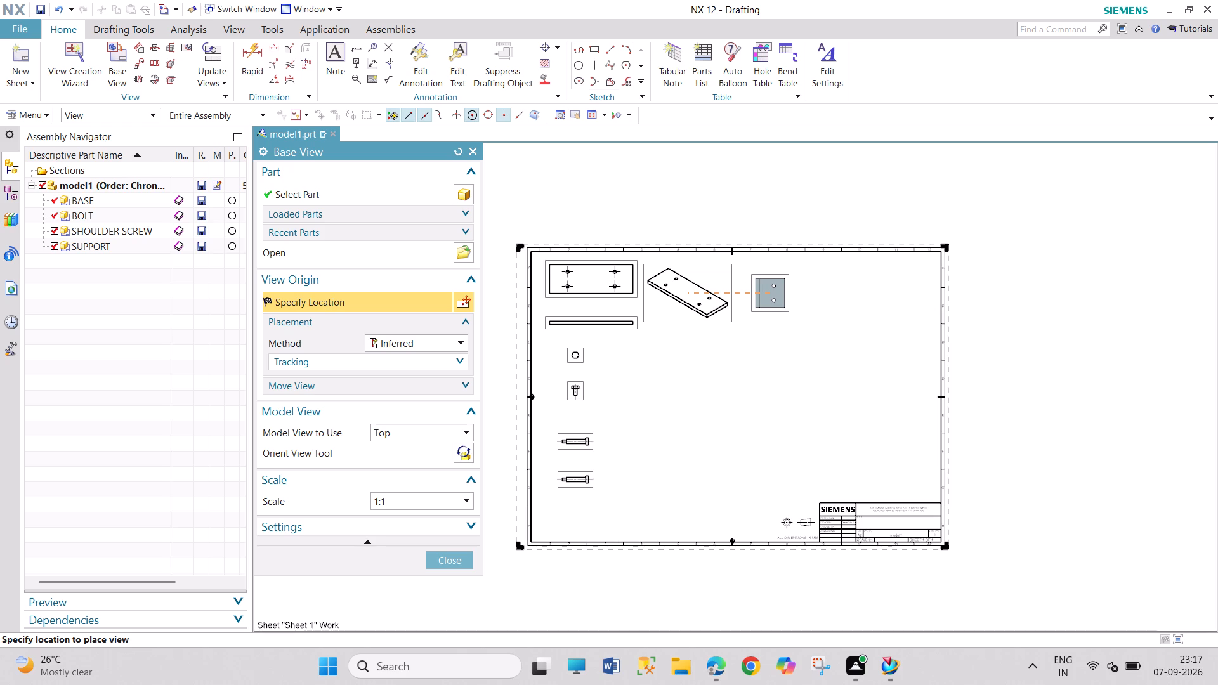
left_click(774, 291)
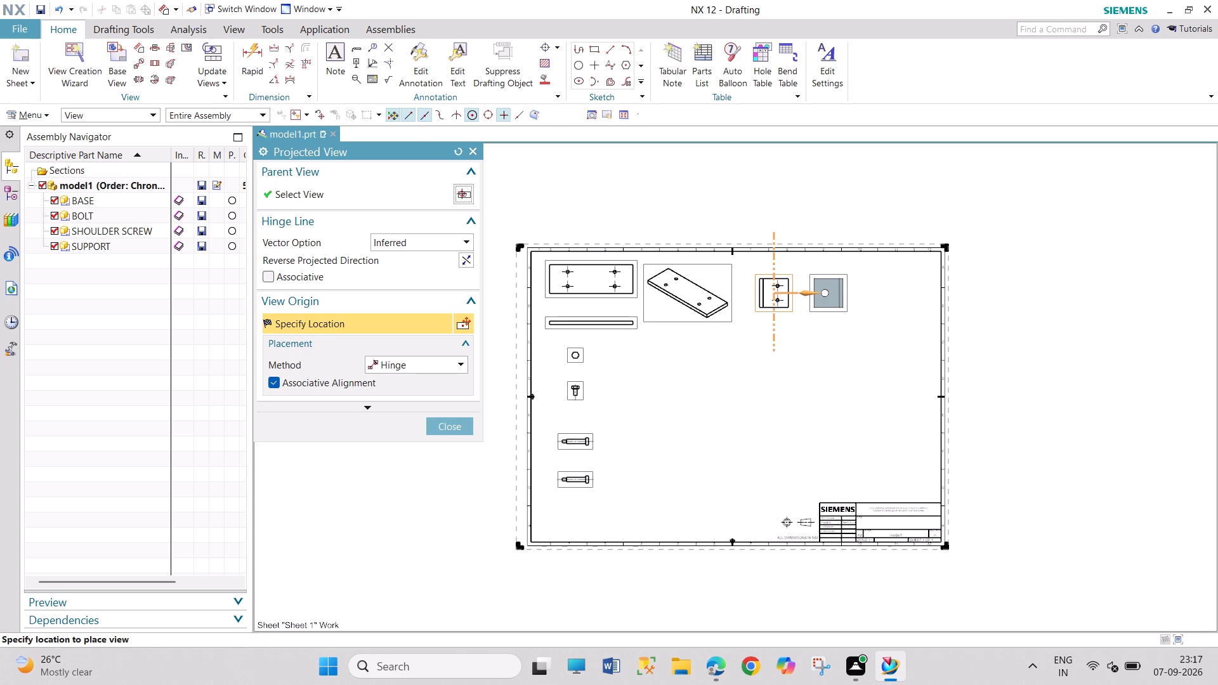
left_click(828, 296)
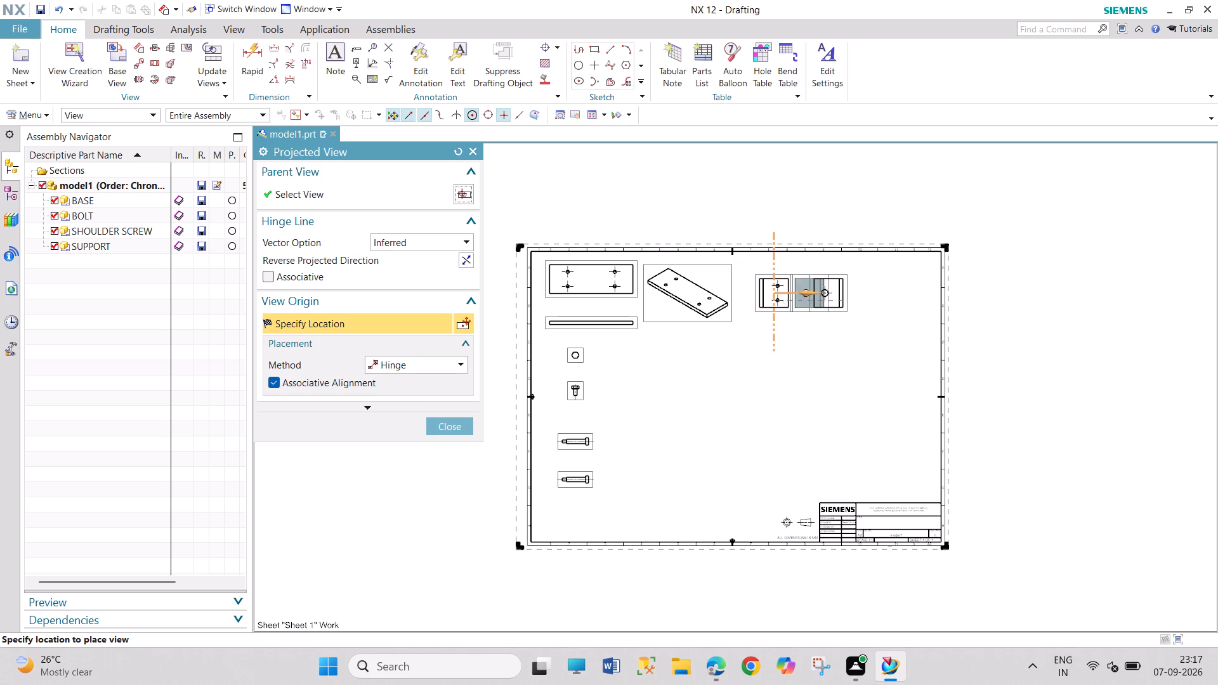
left_click(451, 431)
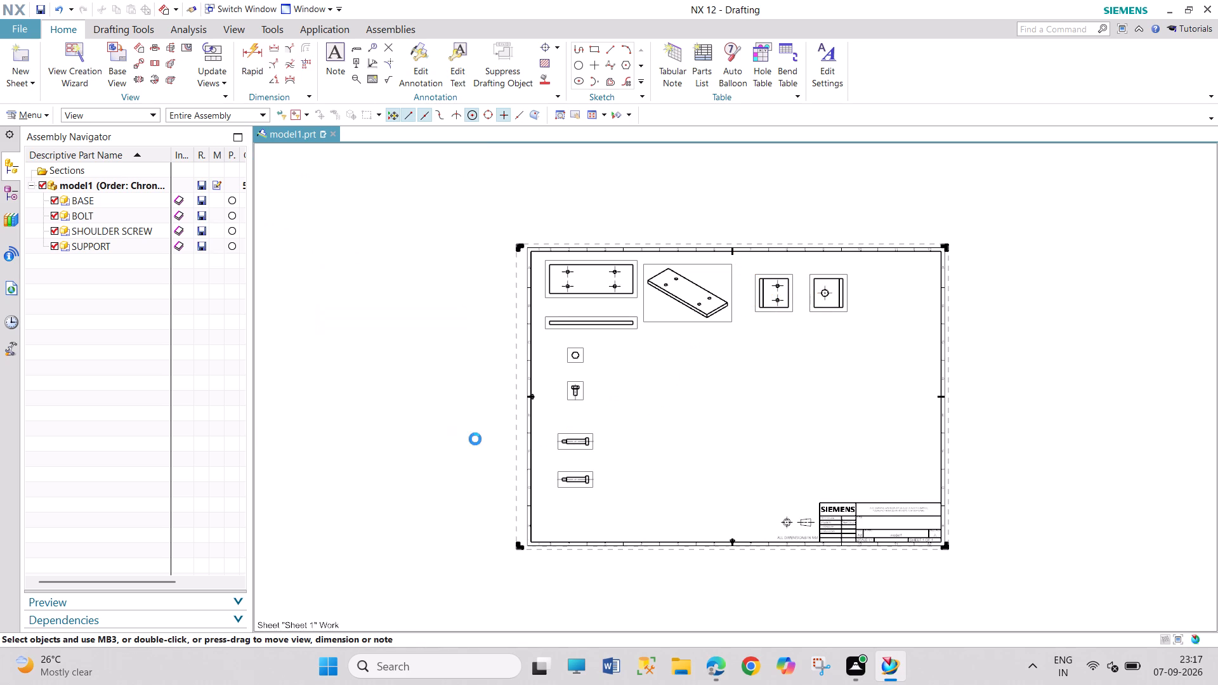
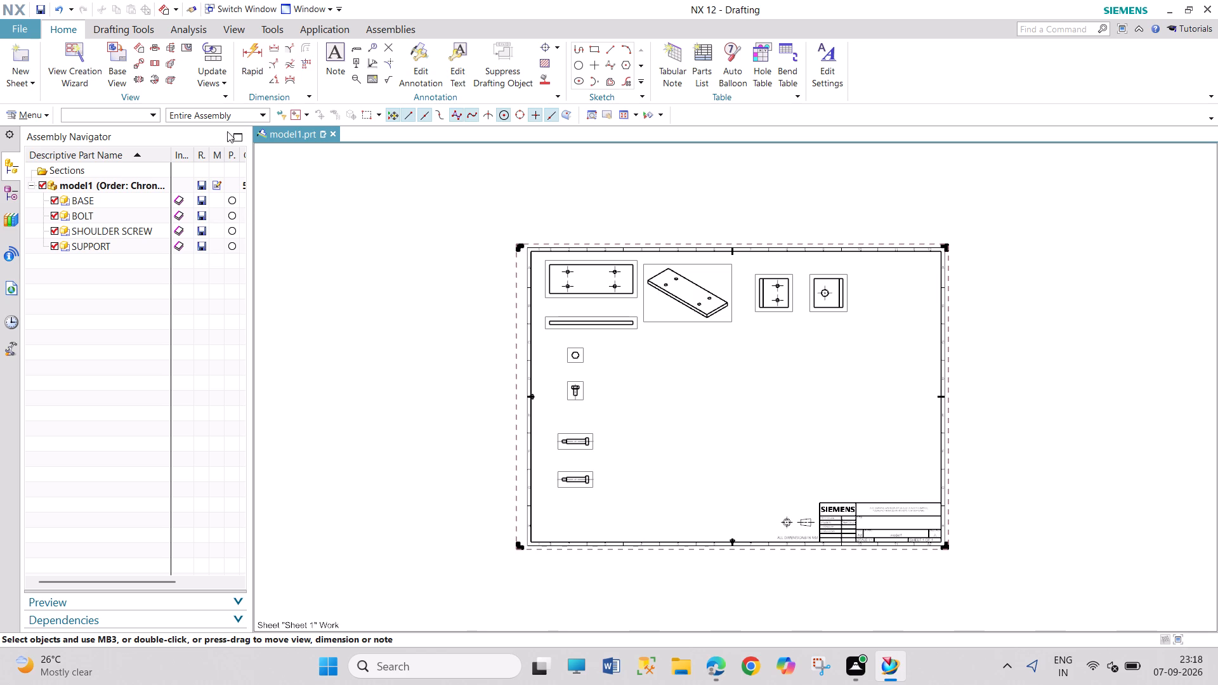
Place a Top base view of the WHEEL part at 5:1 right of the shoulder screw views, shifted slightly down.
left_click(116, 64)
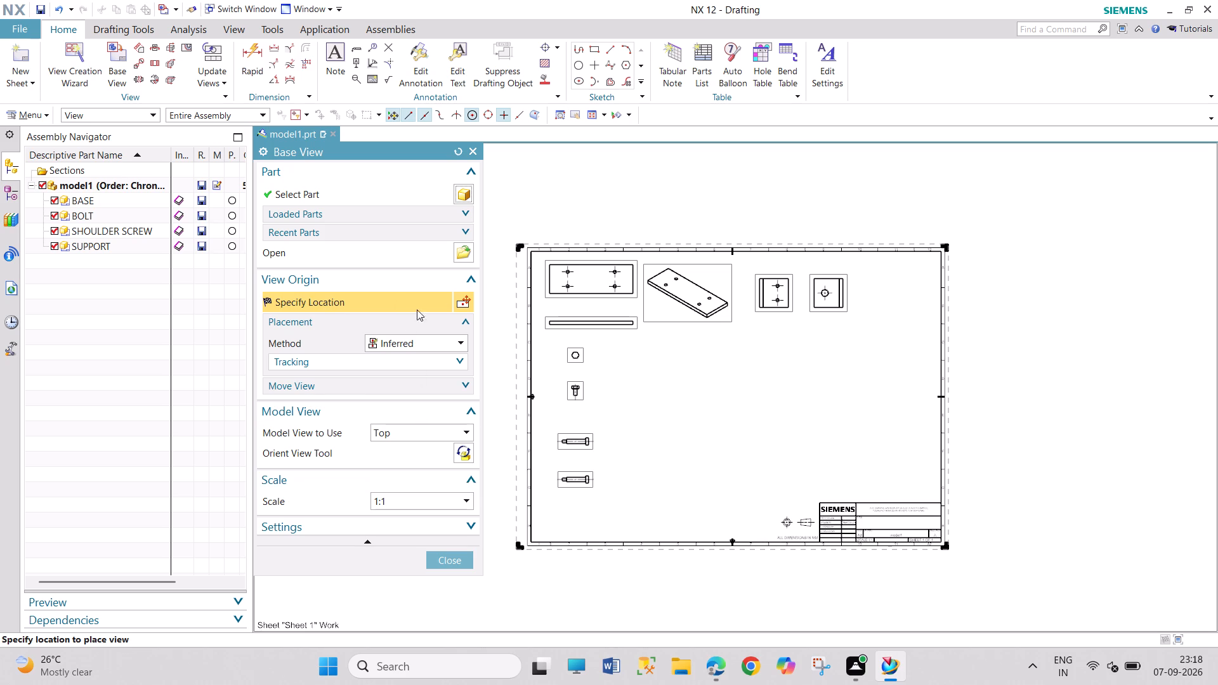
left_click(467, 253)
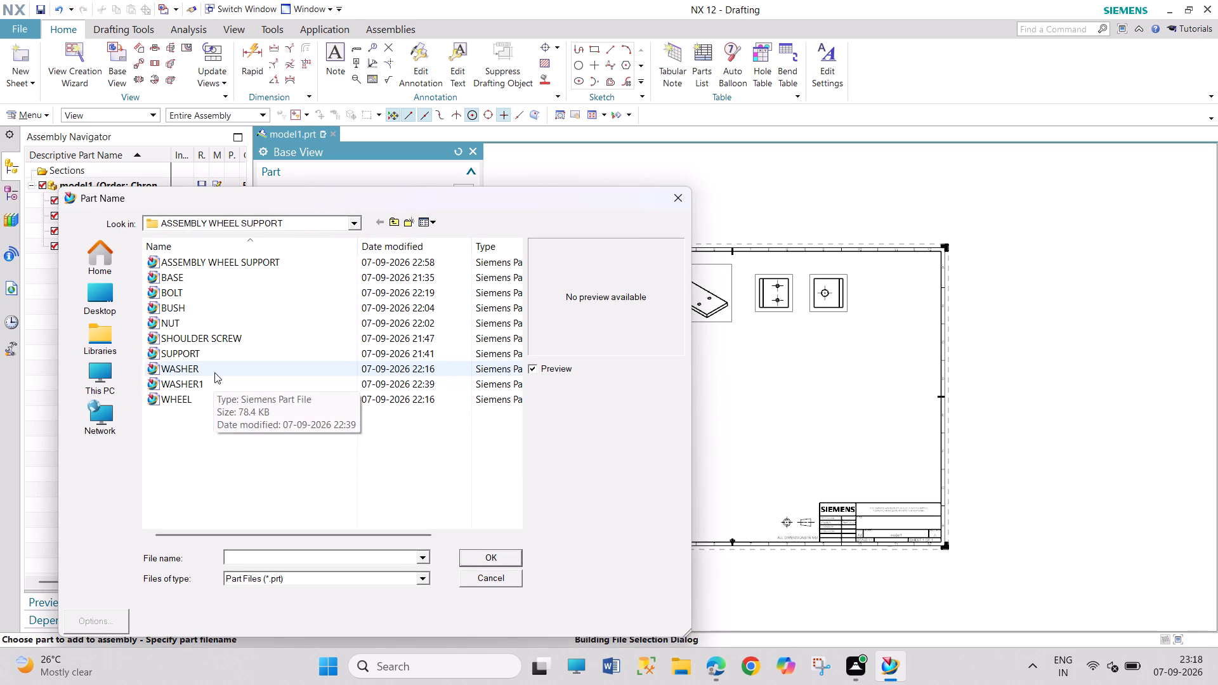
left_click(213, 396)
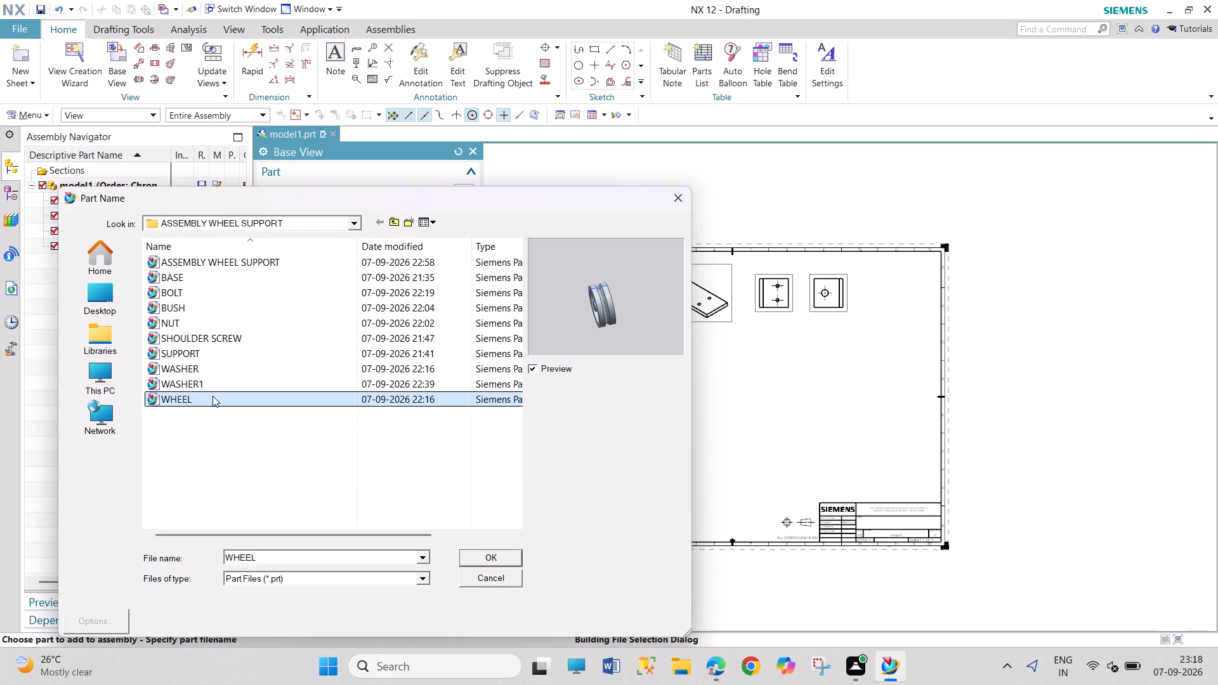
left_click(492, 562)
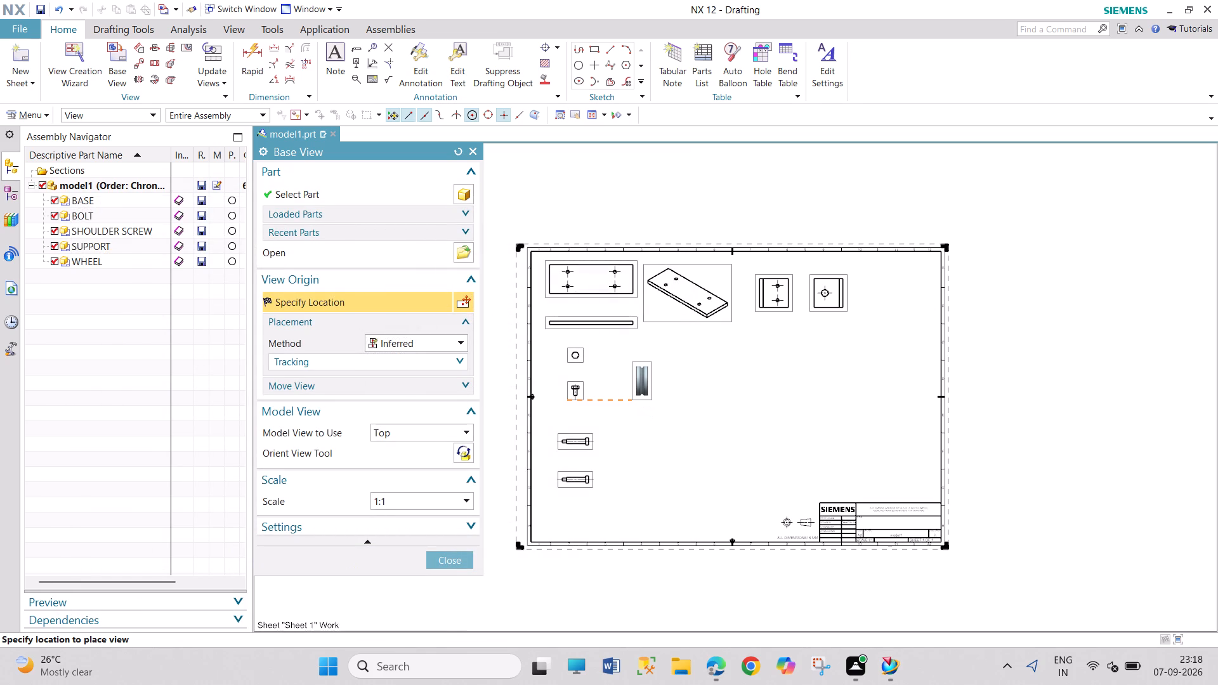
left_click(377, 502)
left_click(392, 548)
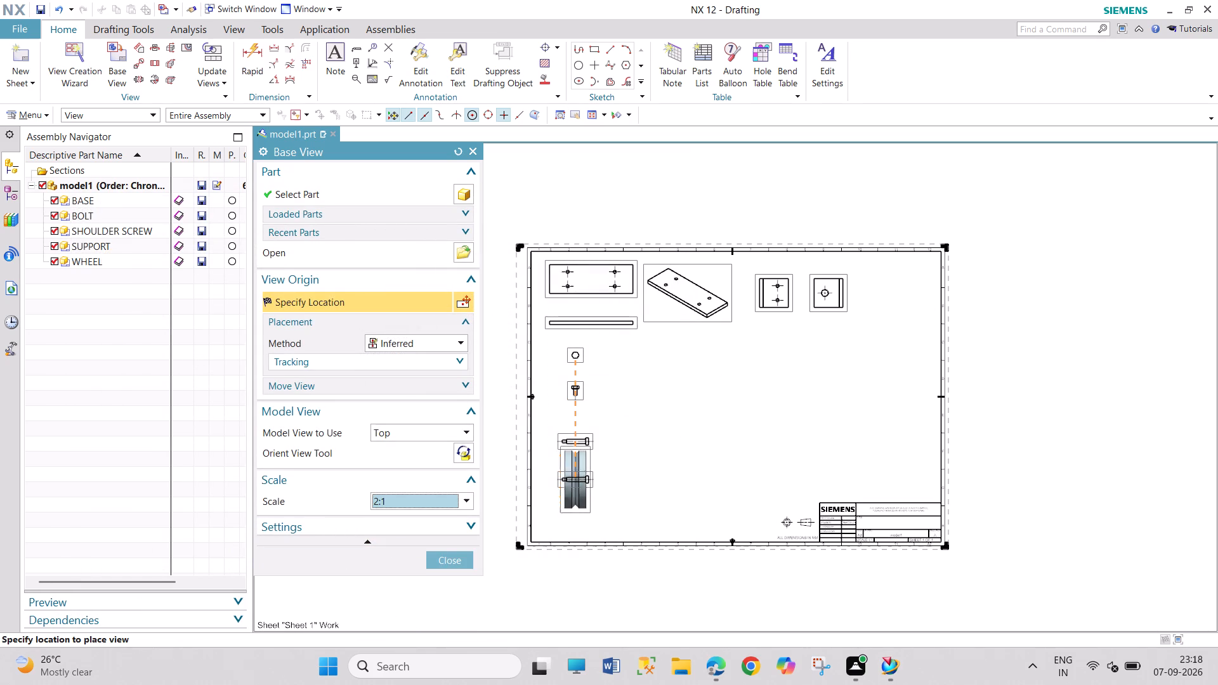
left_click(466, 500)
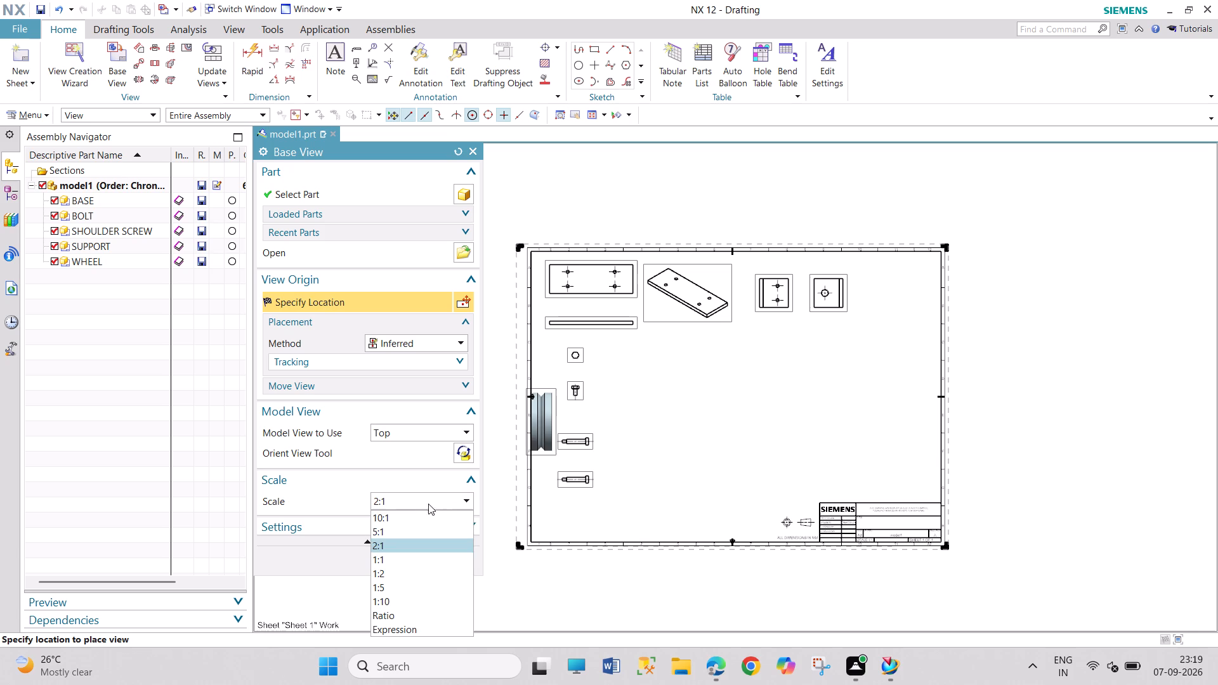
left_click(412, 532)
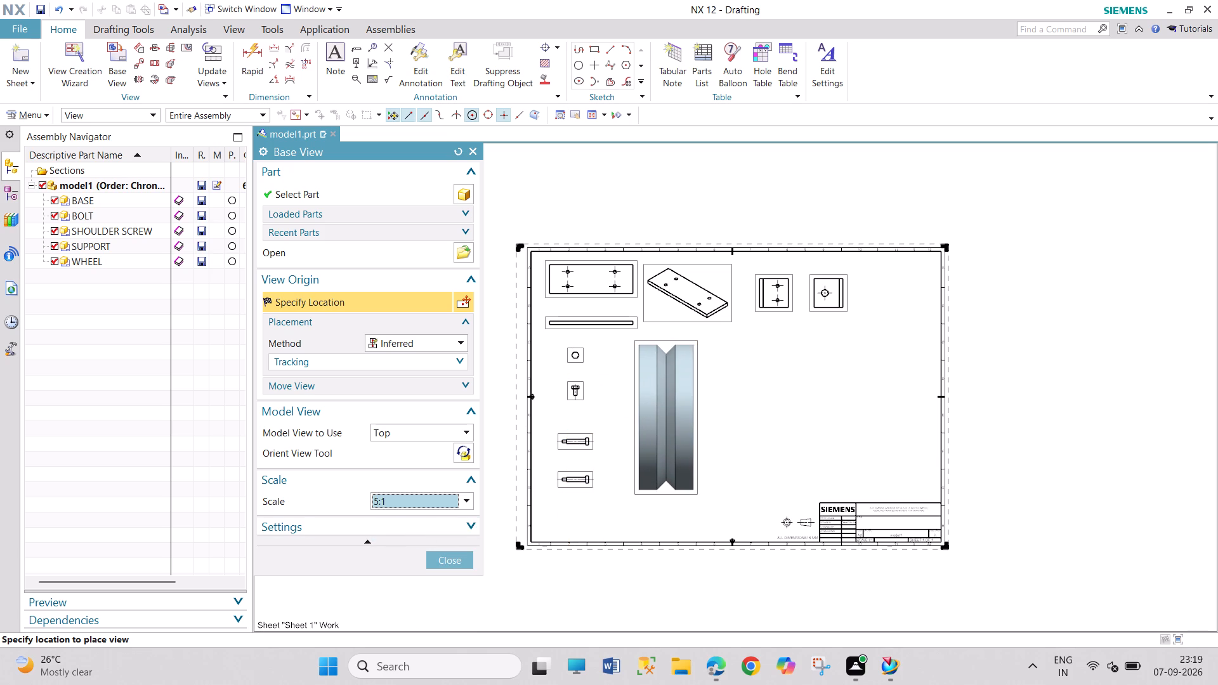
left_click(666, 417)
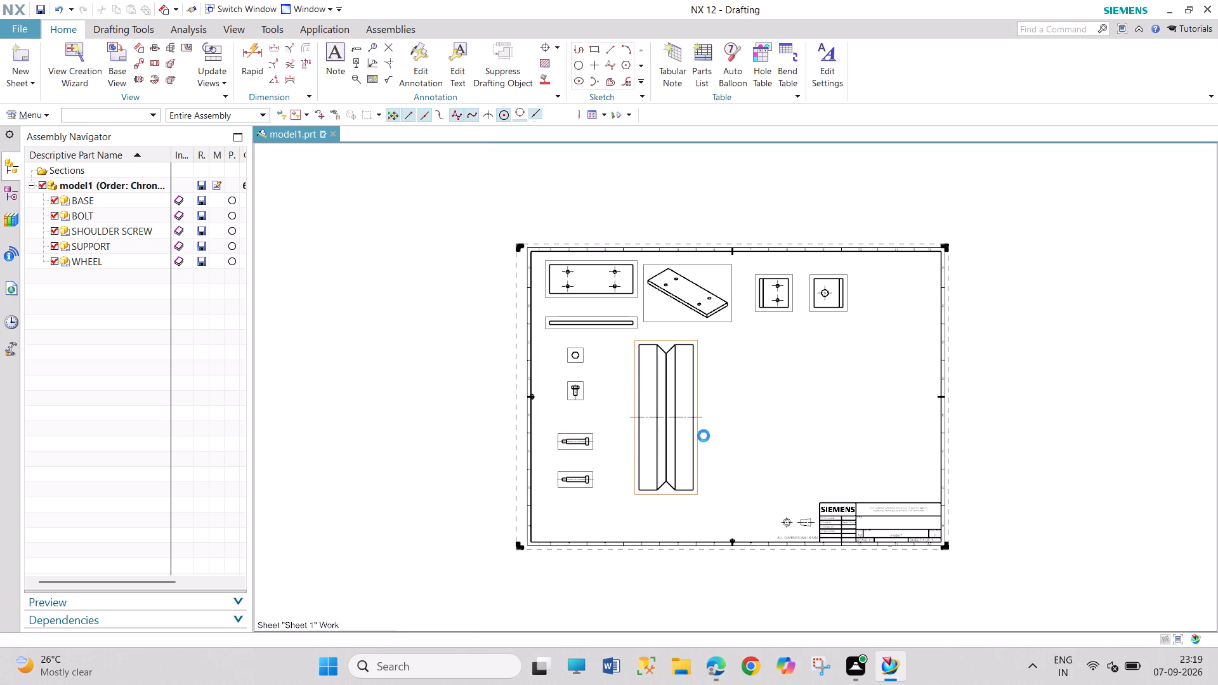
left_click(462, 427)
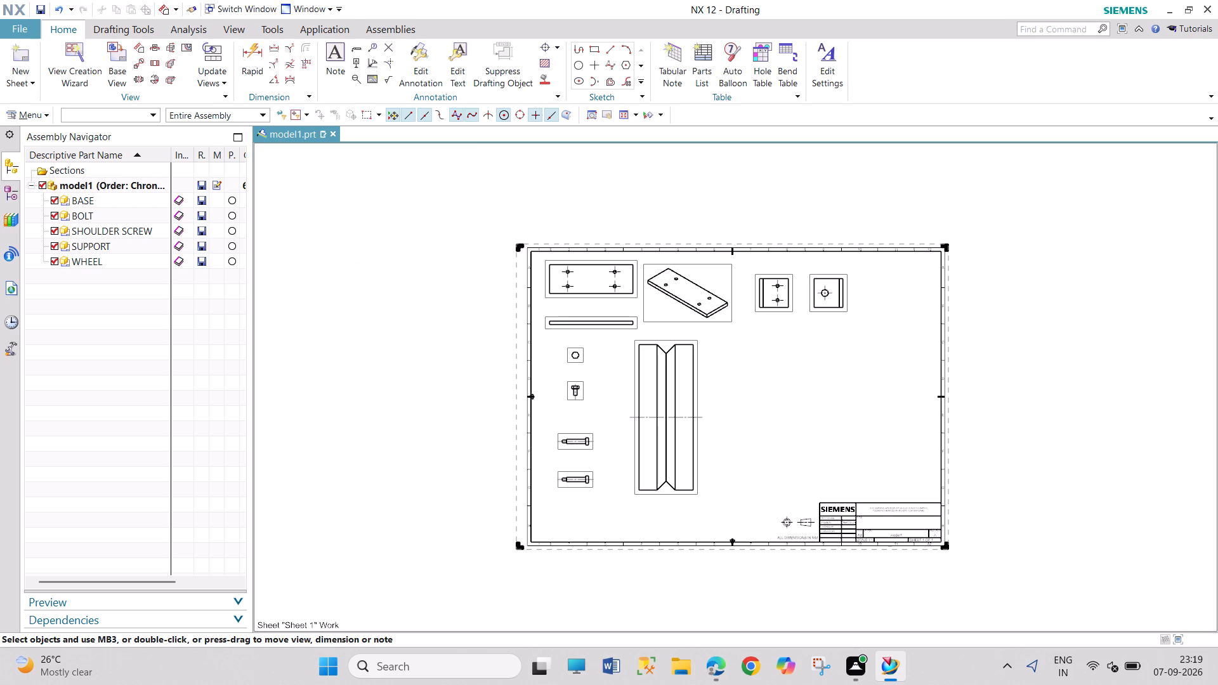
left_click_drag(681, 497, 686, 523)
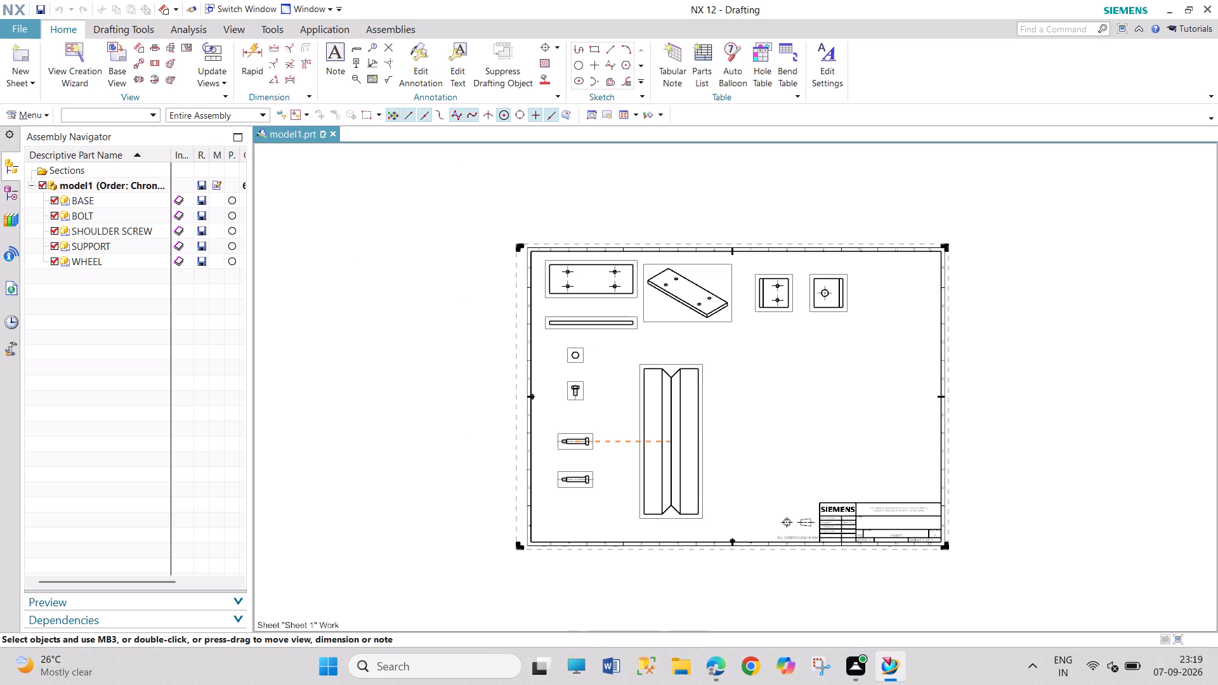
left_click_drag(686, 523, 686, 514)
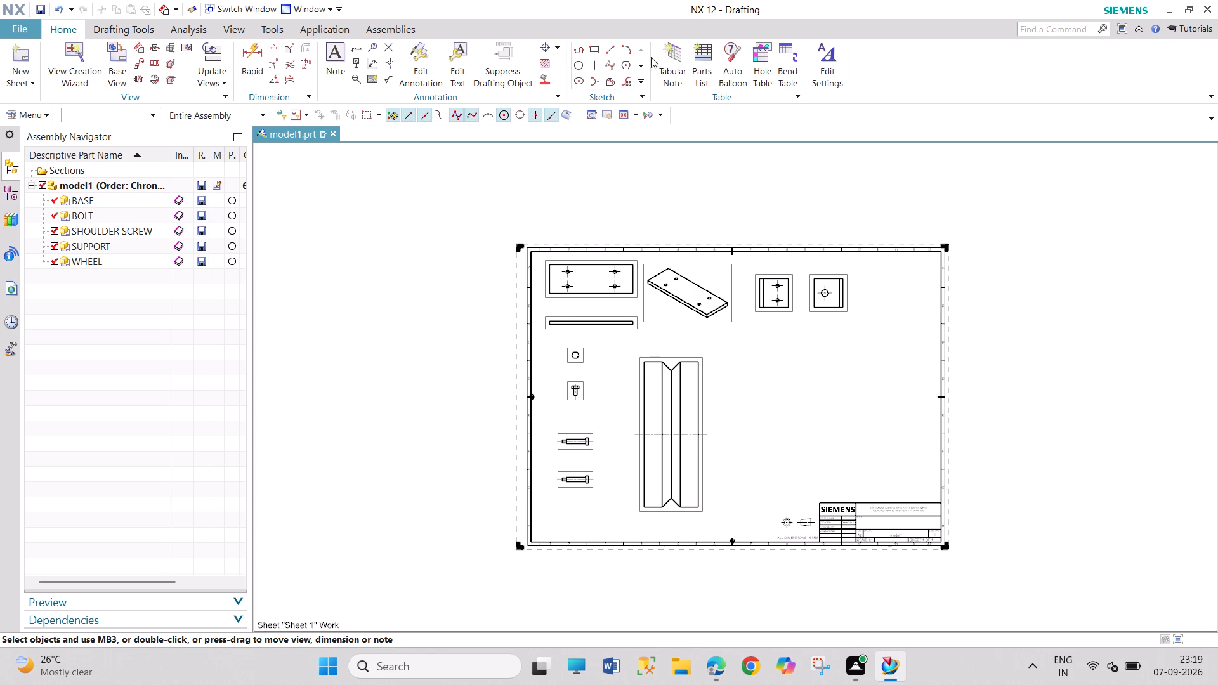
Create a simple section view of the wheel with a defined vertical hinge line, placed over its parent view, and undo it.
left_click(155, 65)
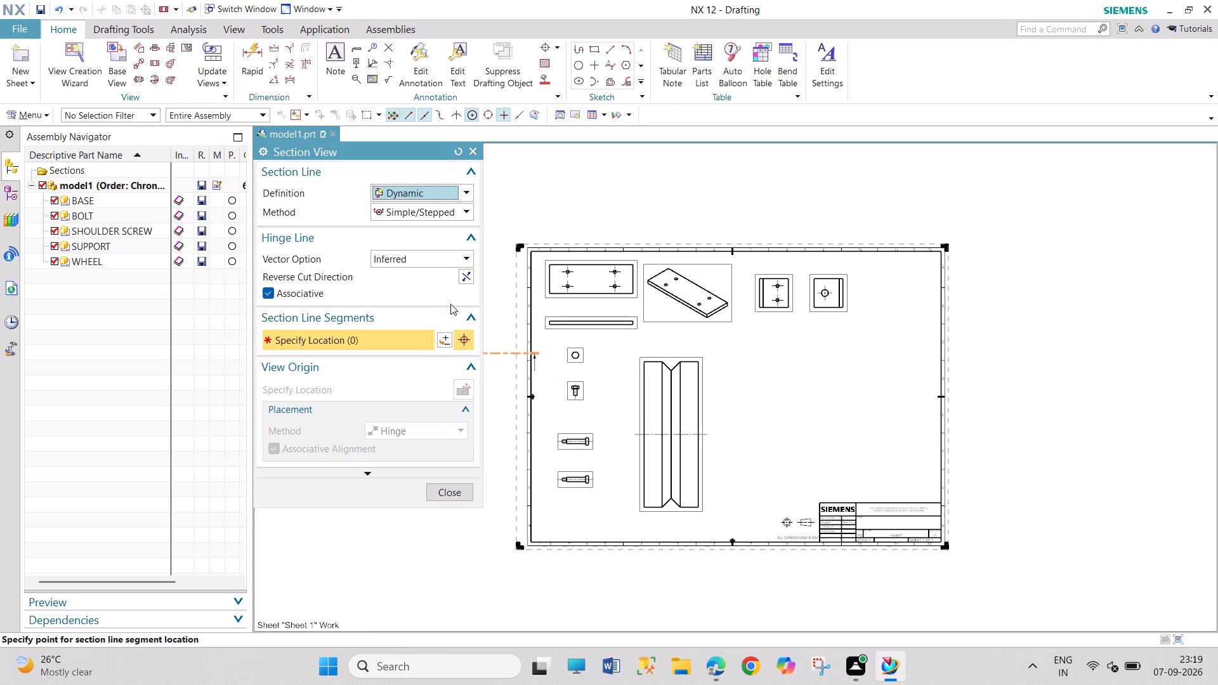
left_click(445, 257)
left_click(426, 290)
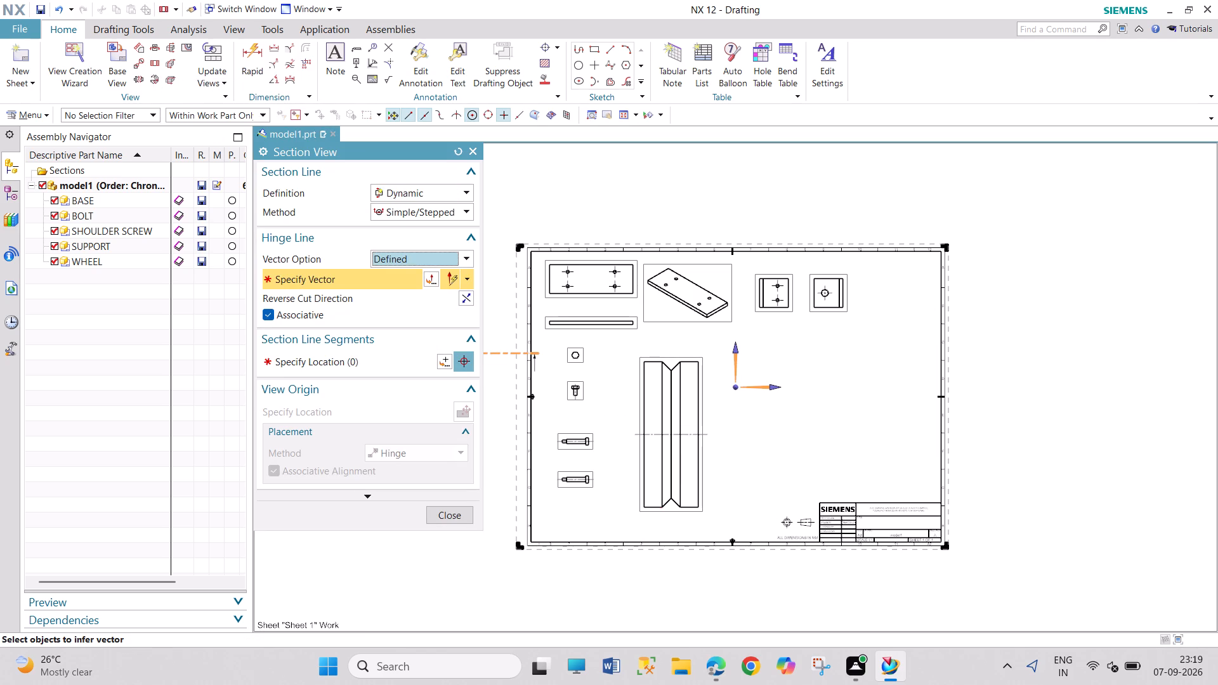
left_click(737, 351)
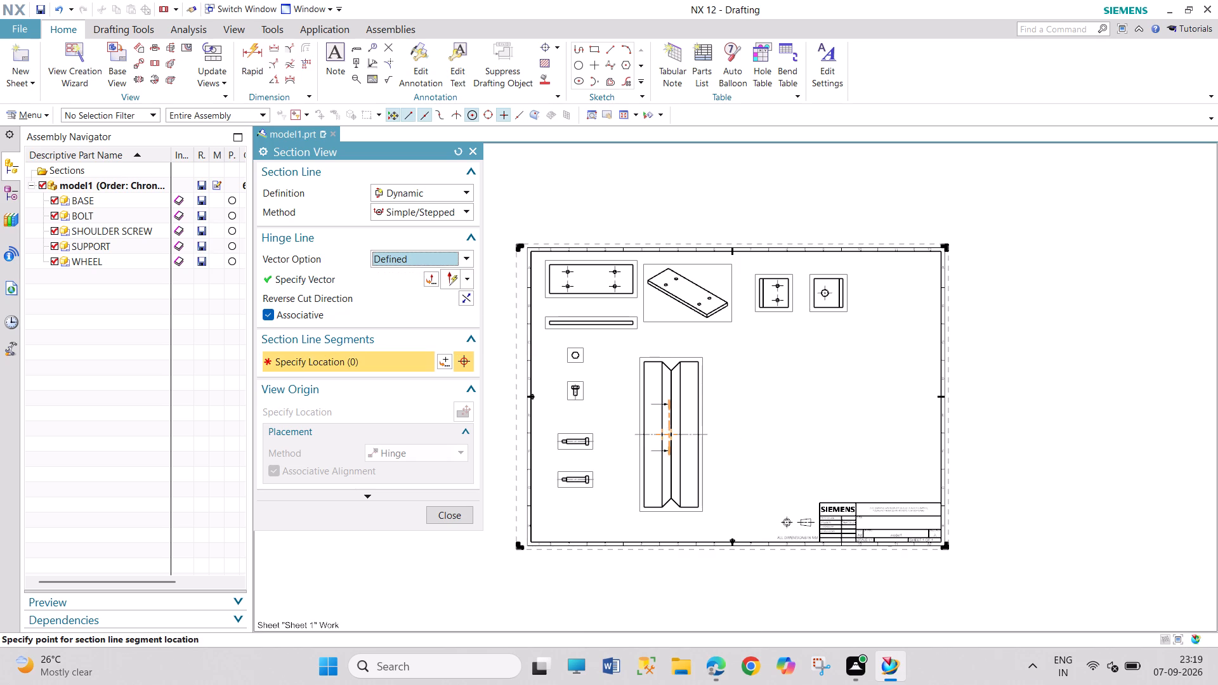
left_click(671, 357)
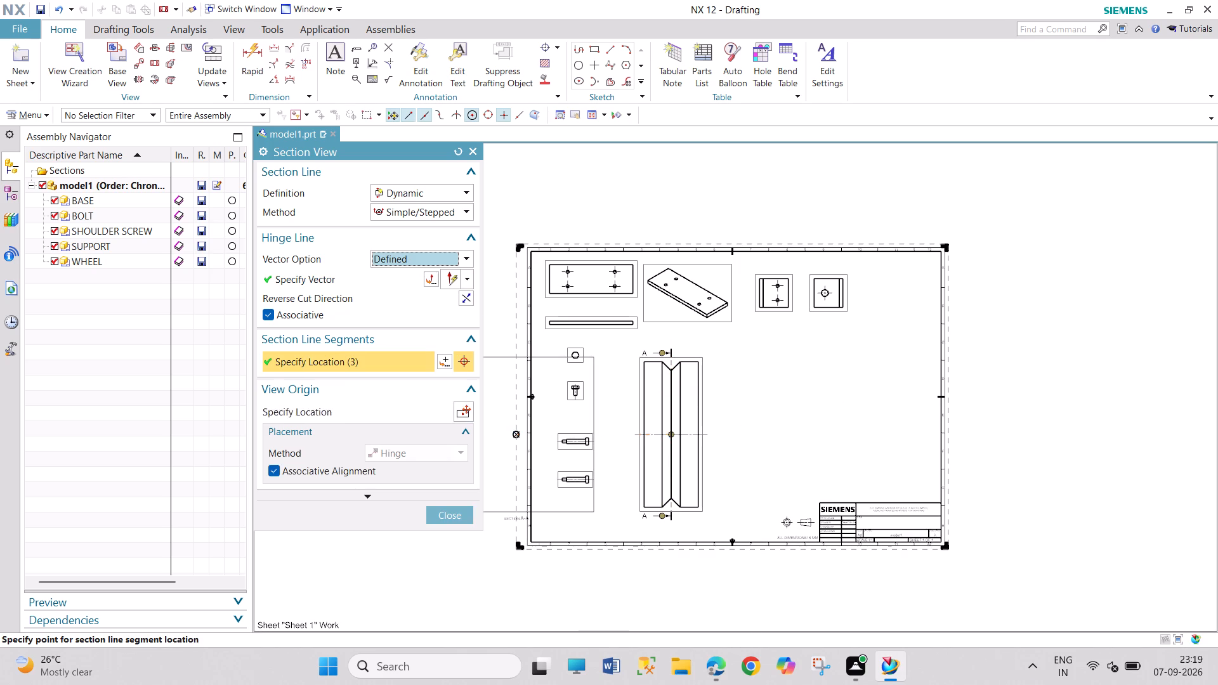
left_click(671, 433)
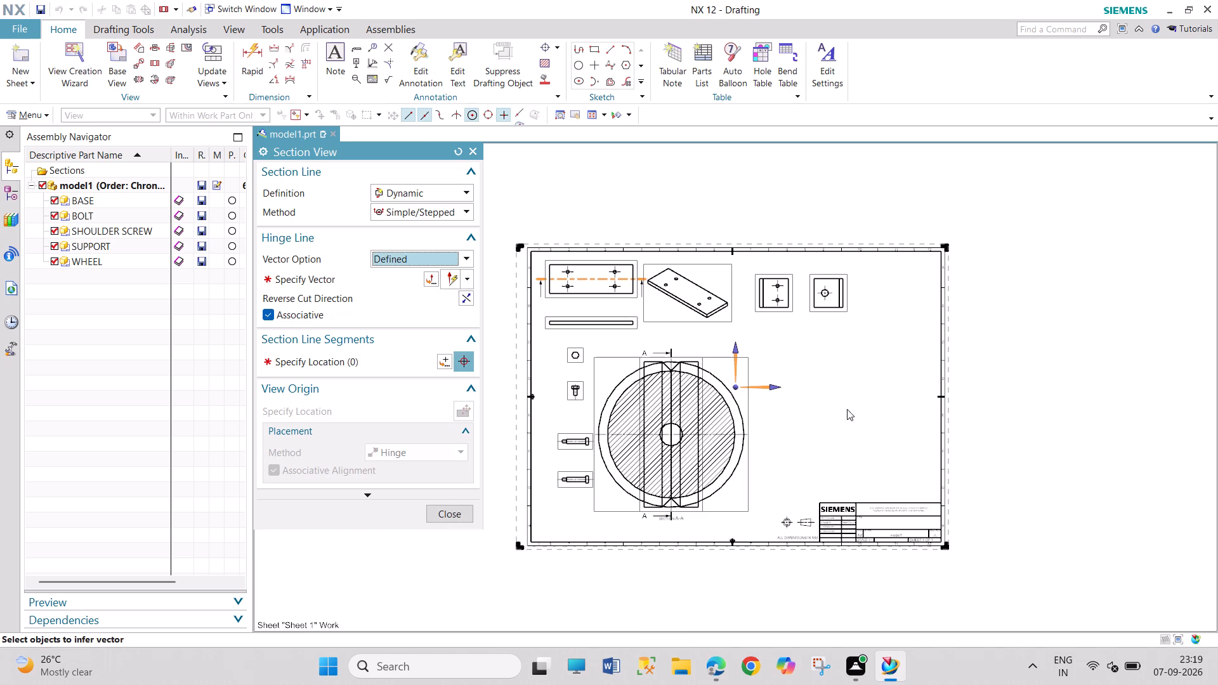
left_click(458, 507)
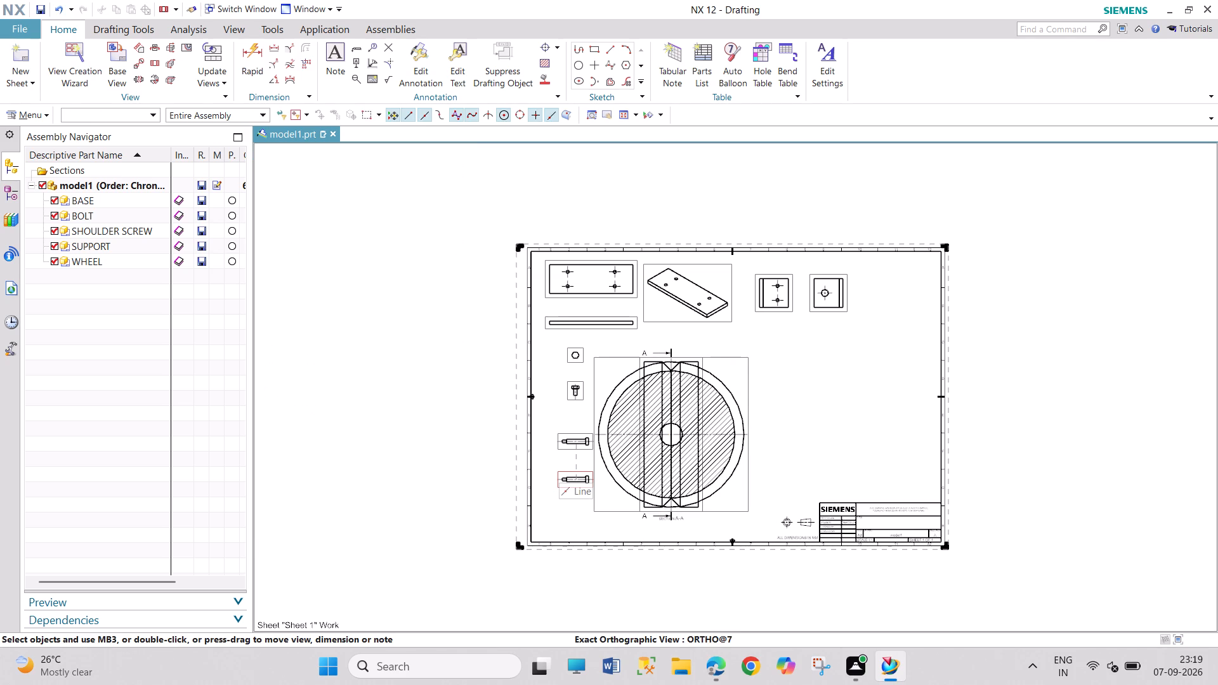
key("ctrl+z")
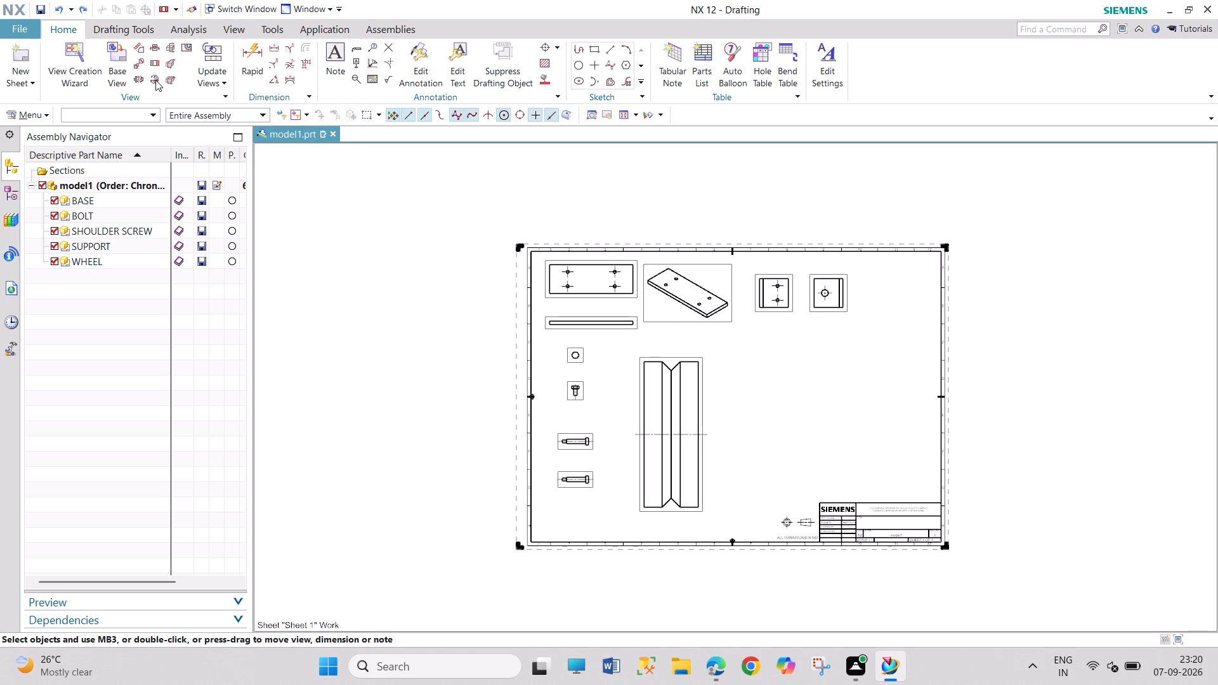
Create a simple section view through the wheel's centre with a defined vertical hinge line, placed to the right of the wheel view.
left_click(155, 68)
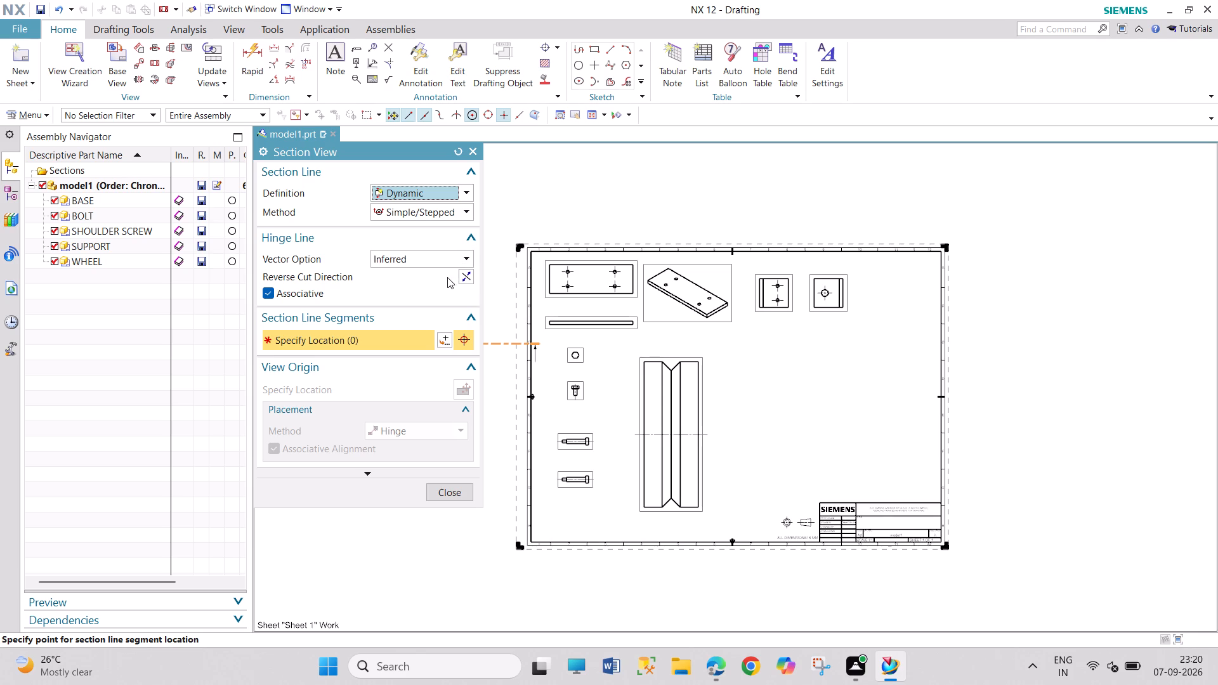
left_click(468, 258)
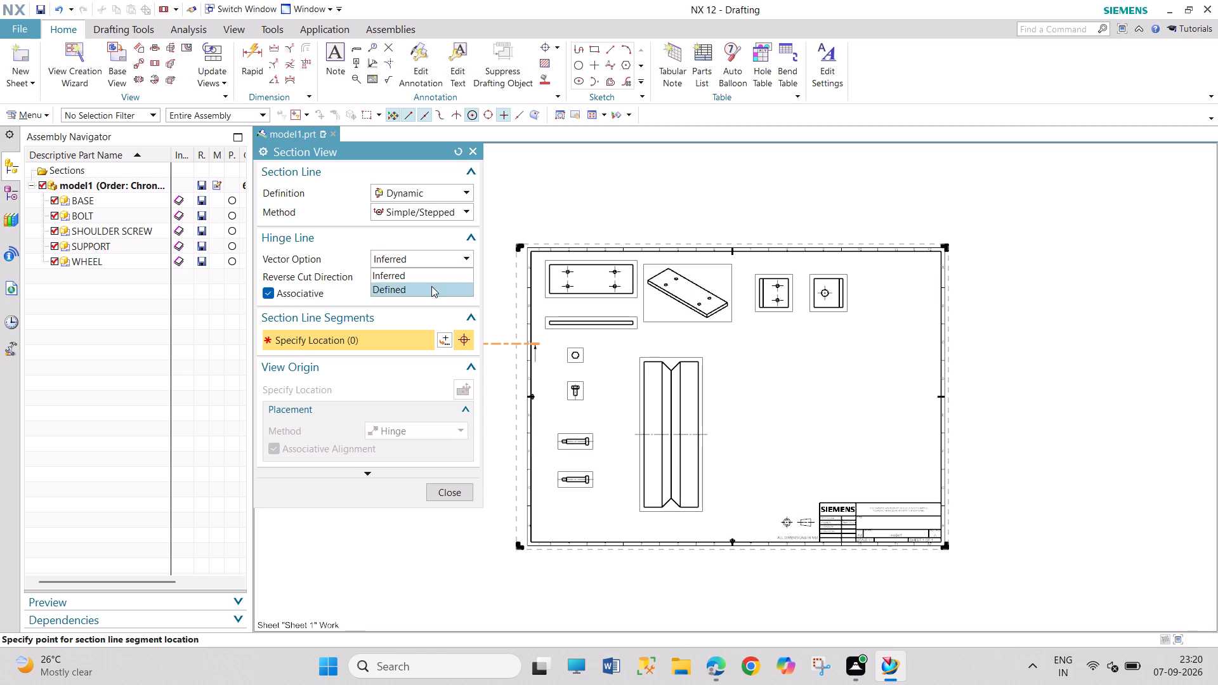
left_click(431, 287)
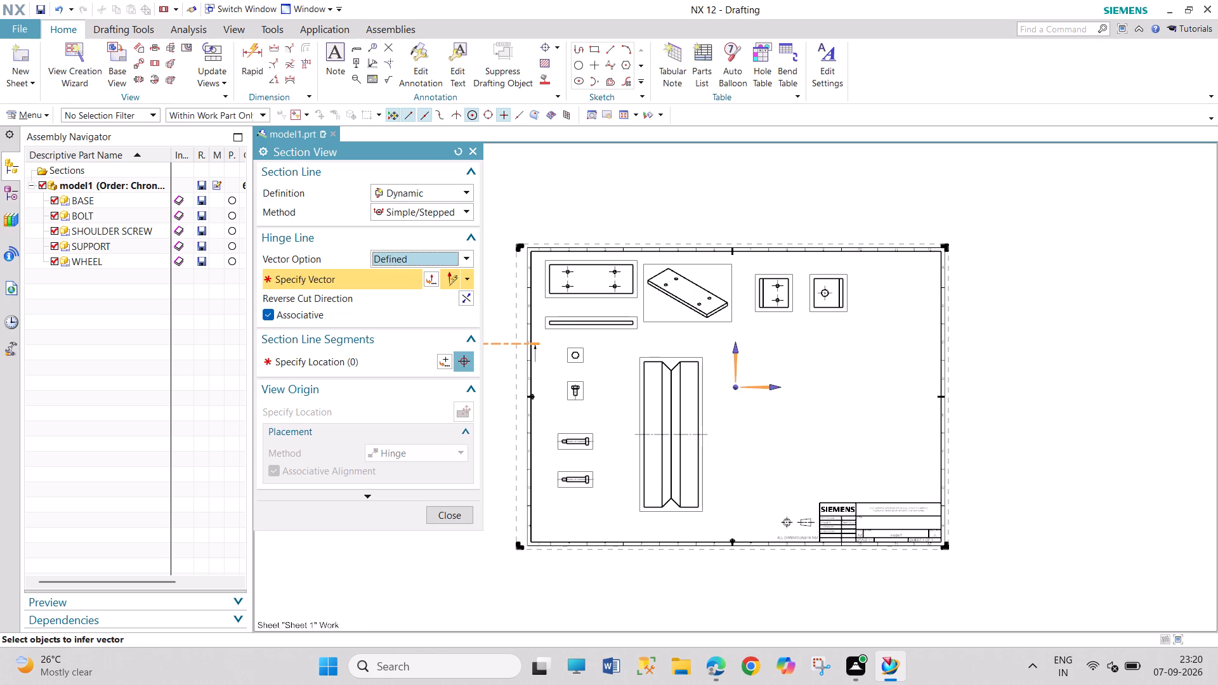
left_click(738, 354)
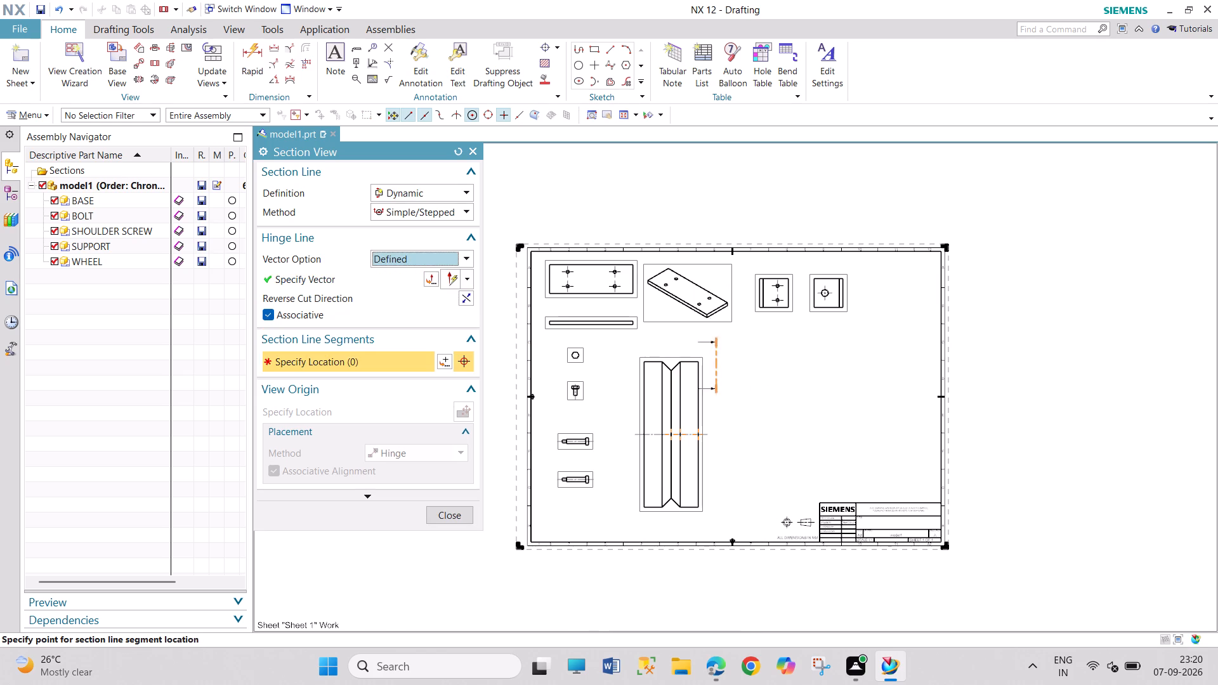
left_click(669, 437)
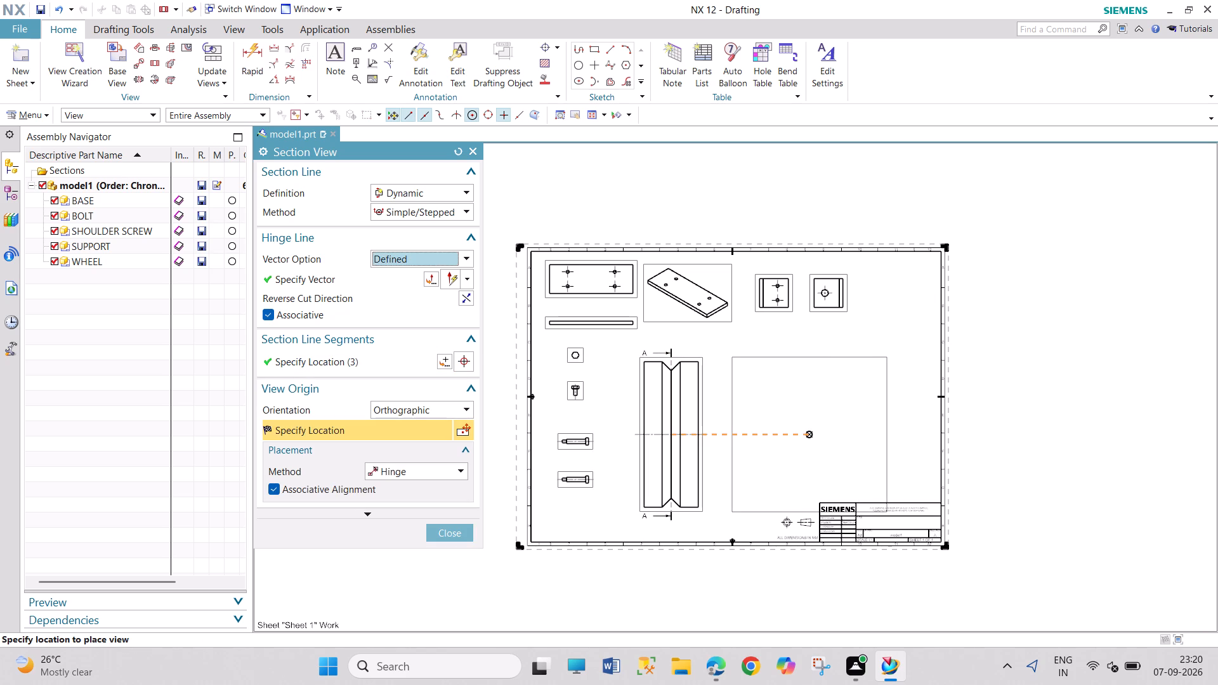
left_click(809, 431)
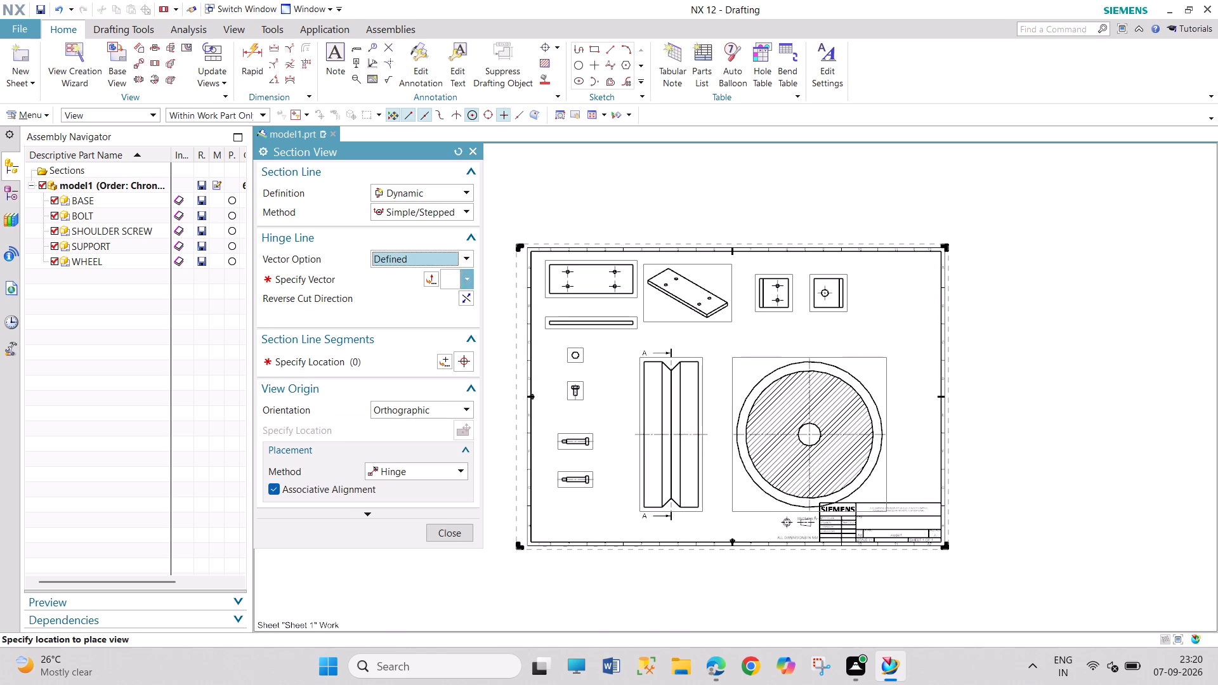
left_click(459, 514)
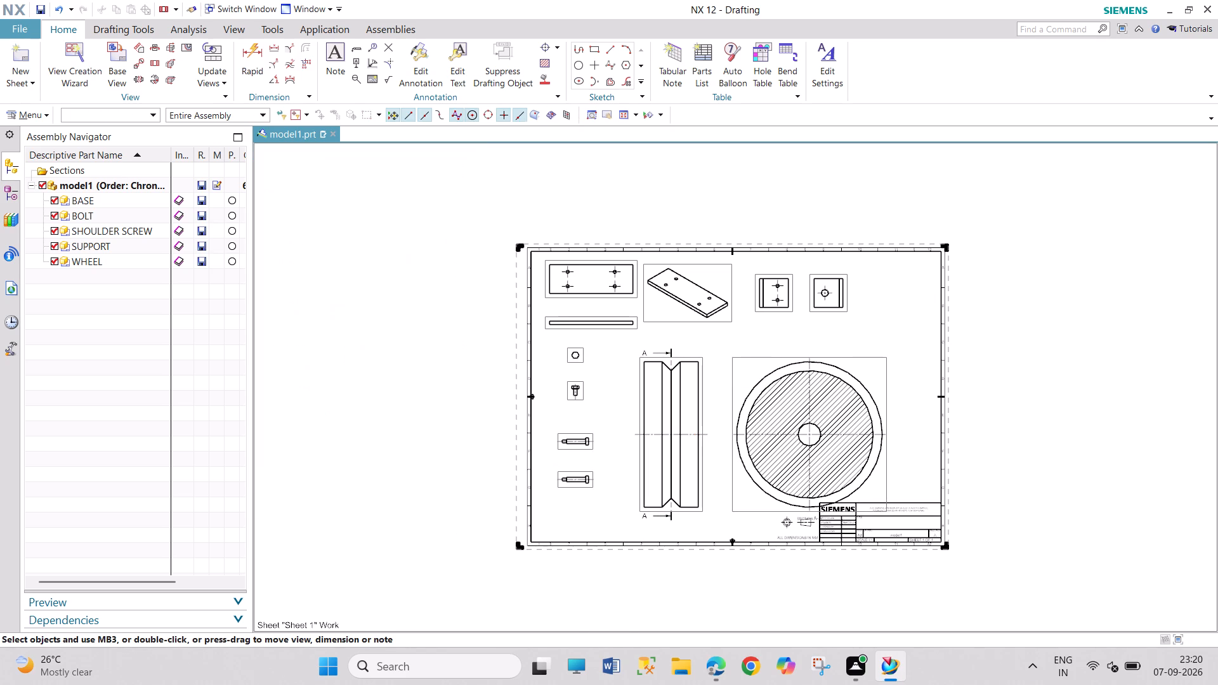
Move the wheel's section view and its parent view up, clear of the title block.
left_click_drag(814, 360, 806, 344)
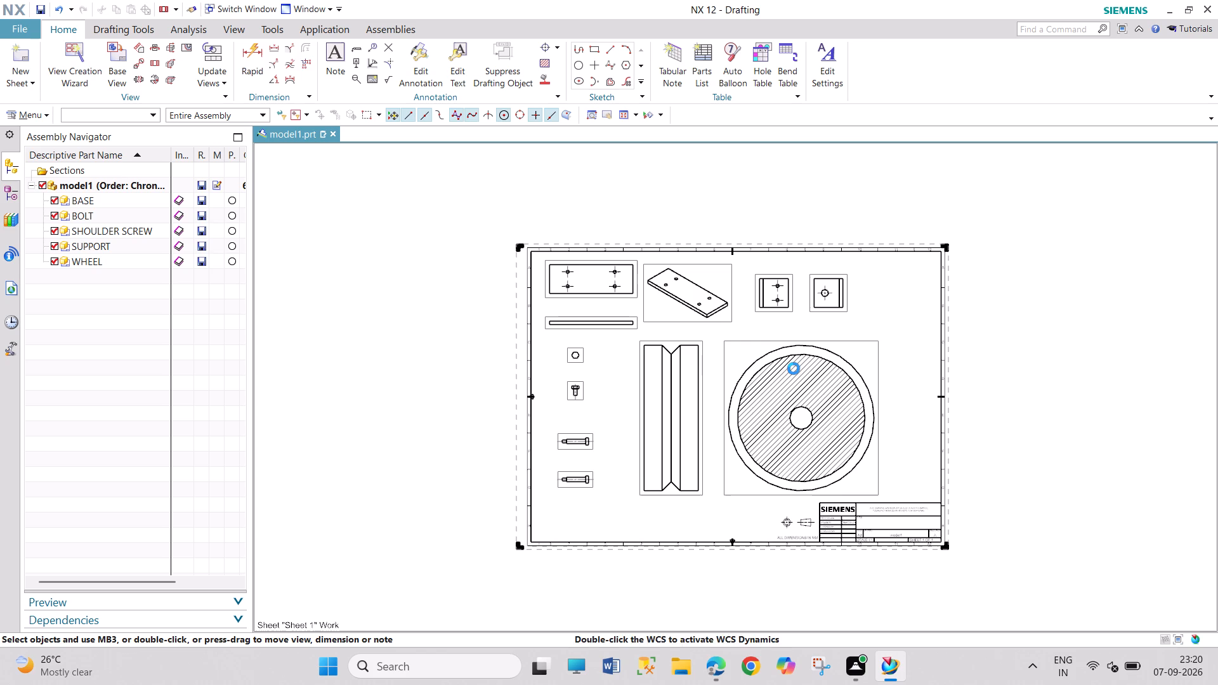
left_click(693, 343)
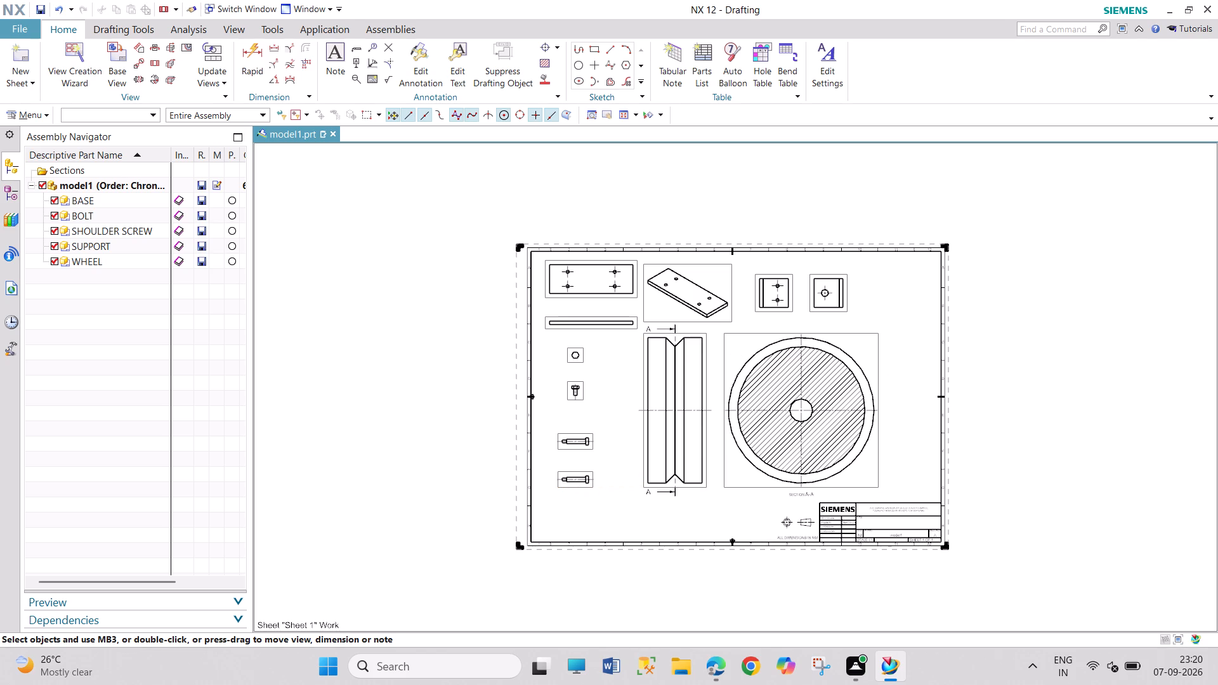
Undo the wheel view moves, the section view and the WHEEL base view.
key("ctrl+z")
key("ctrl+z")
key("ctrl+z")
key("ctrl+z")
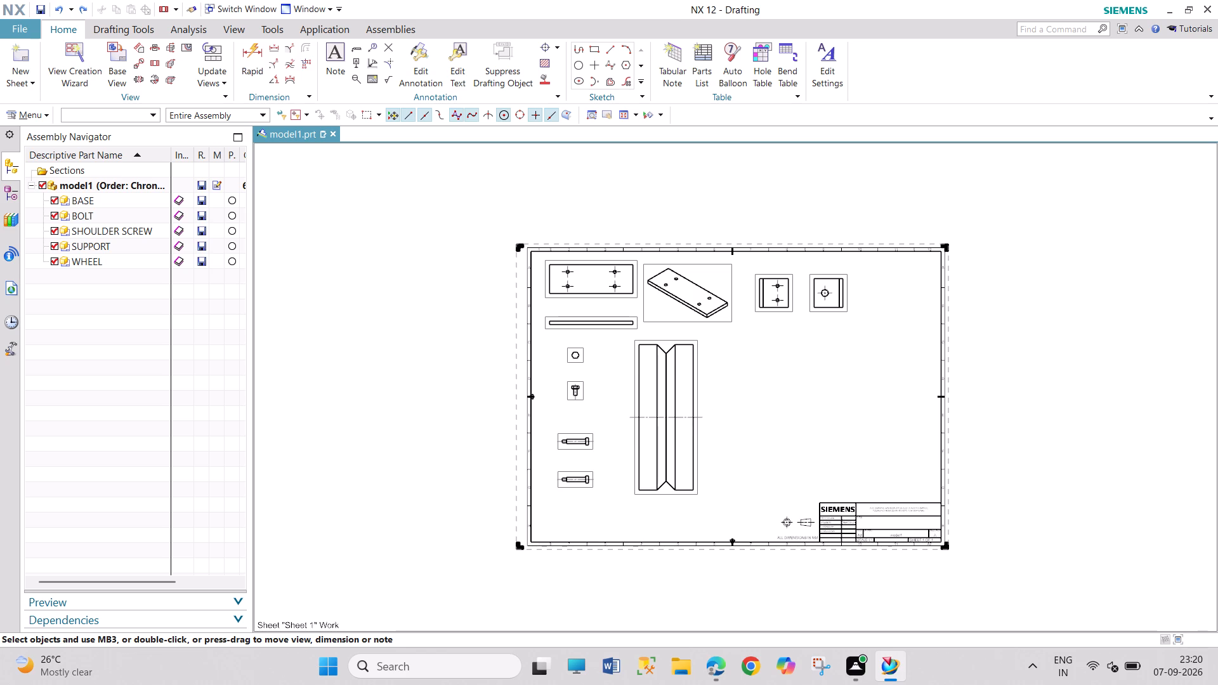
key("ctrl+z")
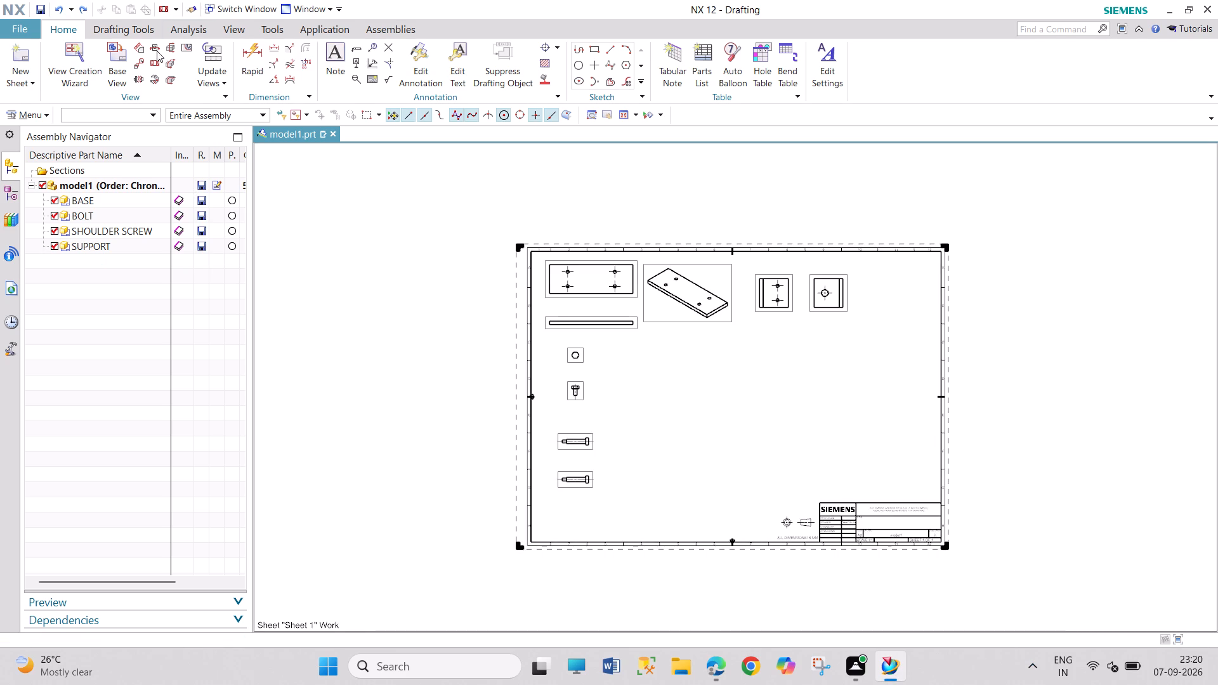
Insert a base view of the WHEEL part using the Right model view at 5:1 scale, below the base plate's isometric view.
left_click(114, 54)
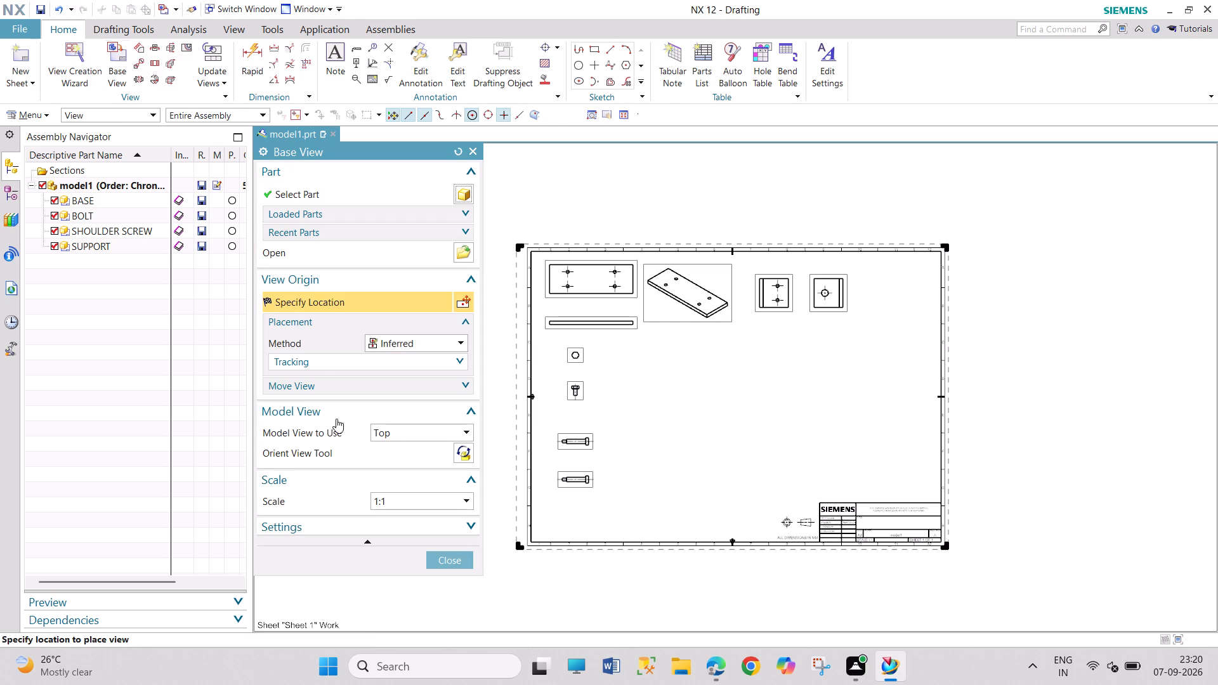
left_click(466, 257)
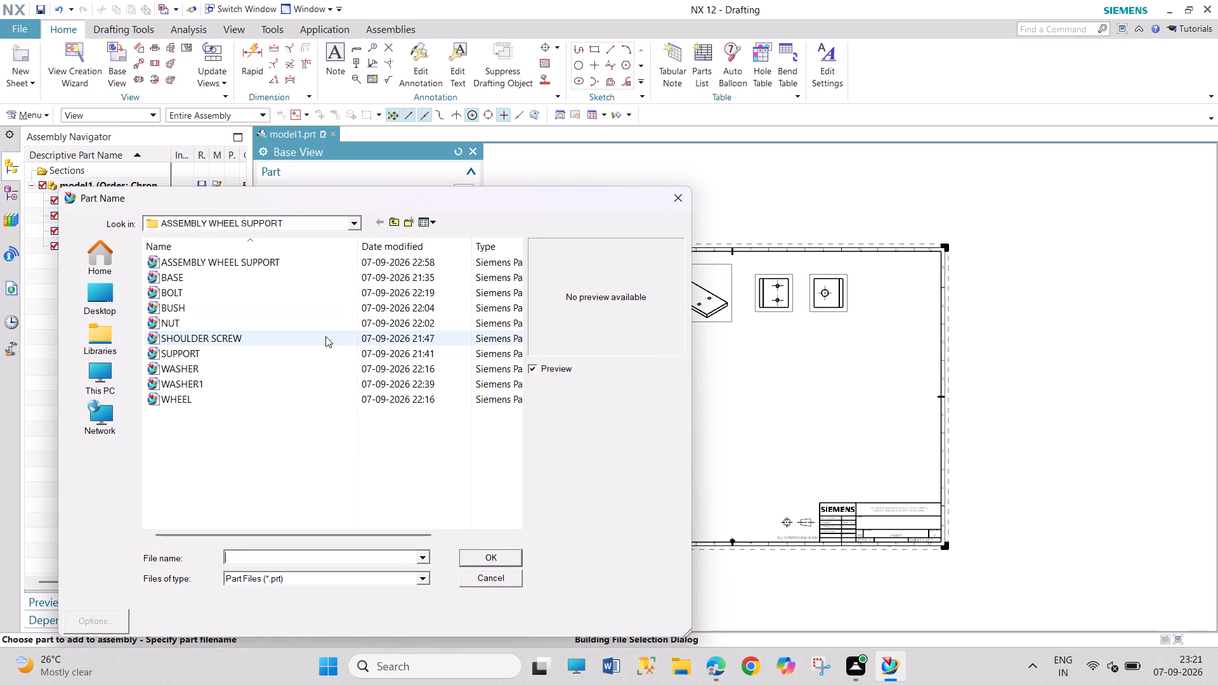
left_click(243, 400)
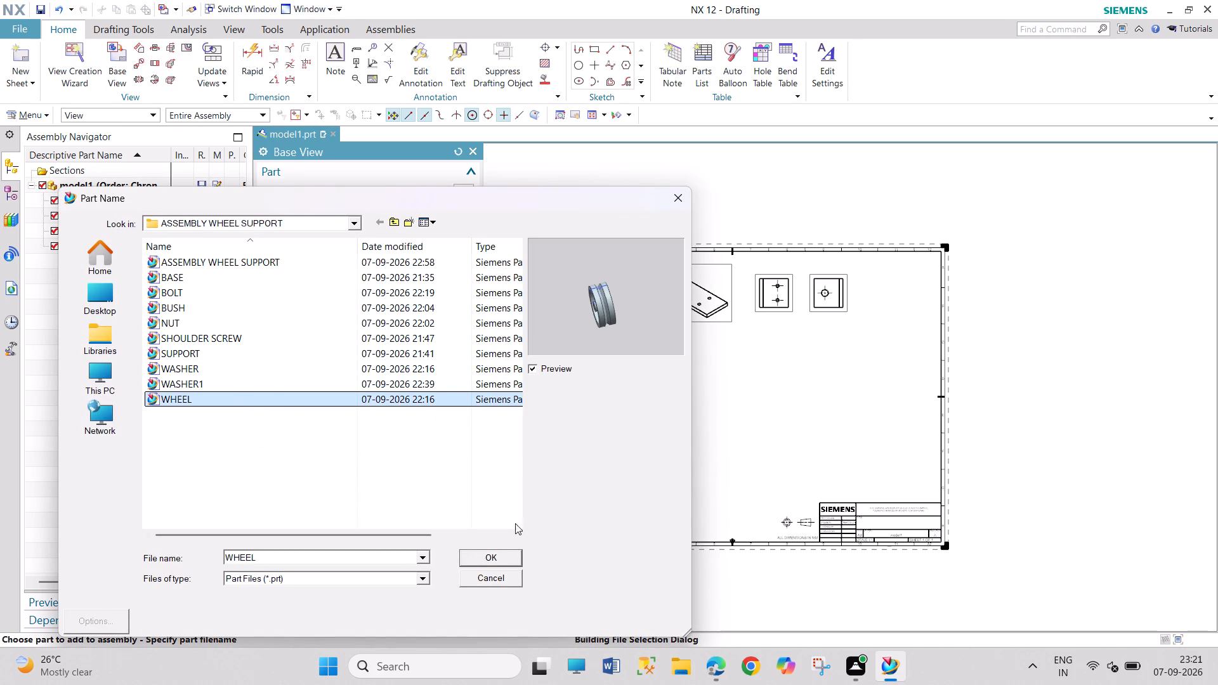
left_click(492, 561)
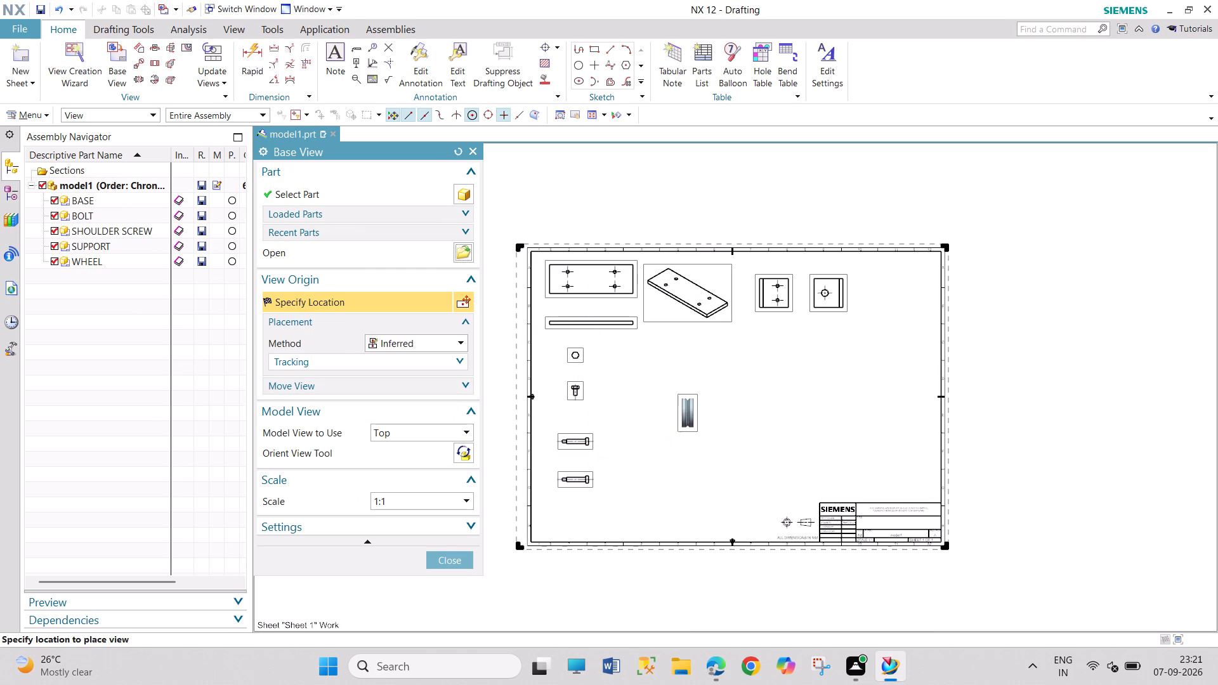
left_click(435, 432)
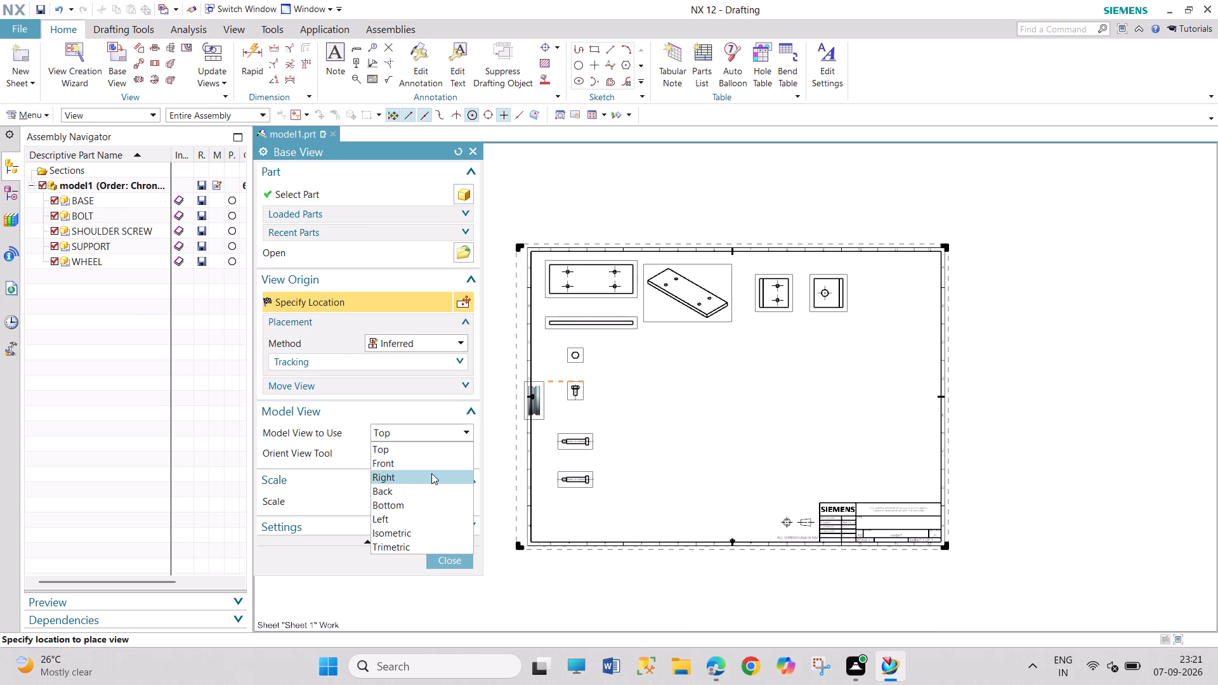
left_click(431, 467)
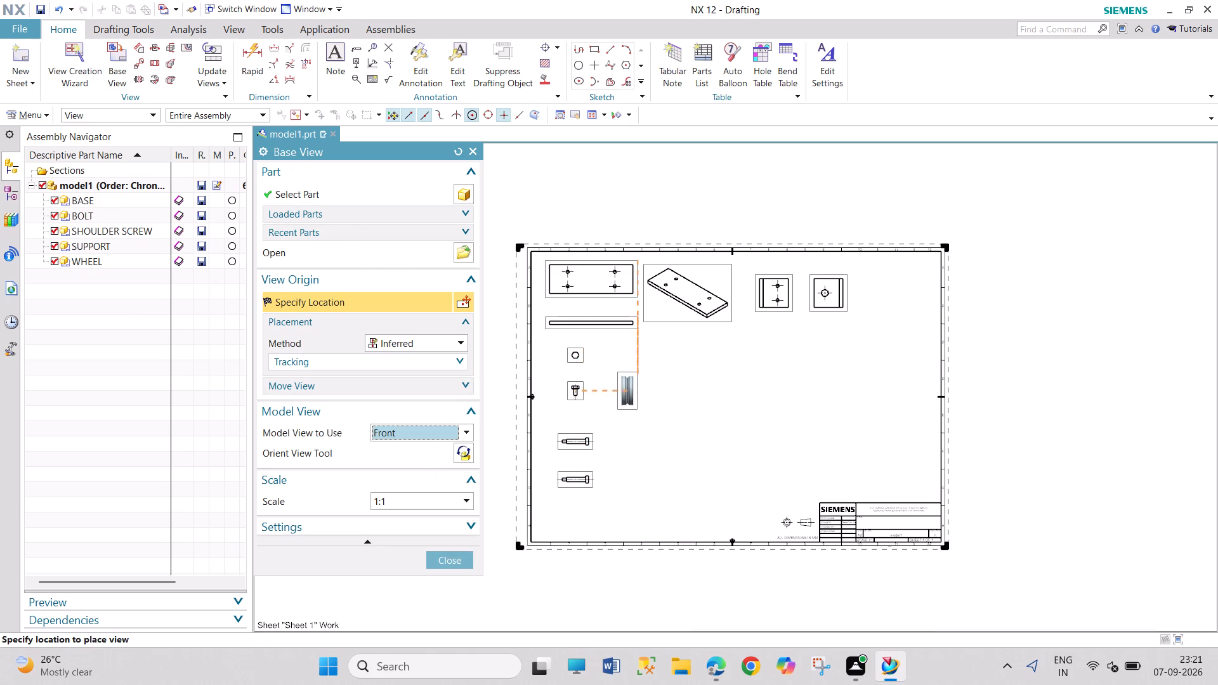
left_click(465, 427)
left_click(414, 480)
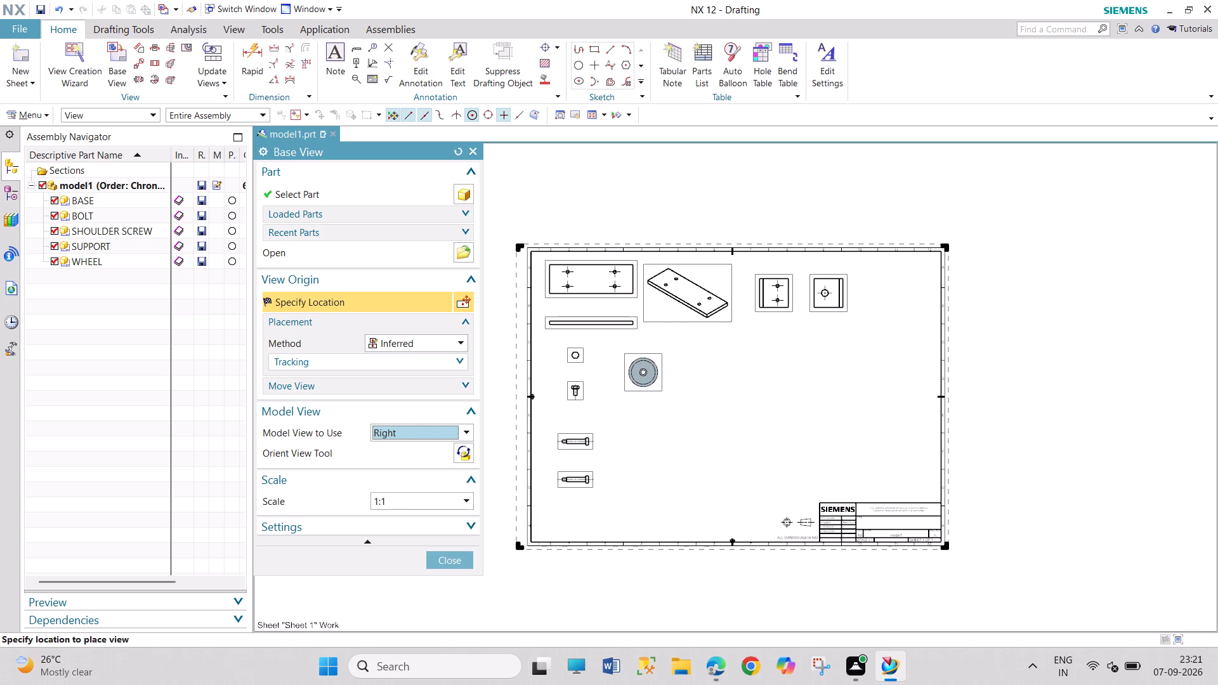
left_click(436, 505)
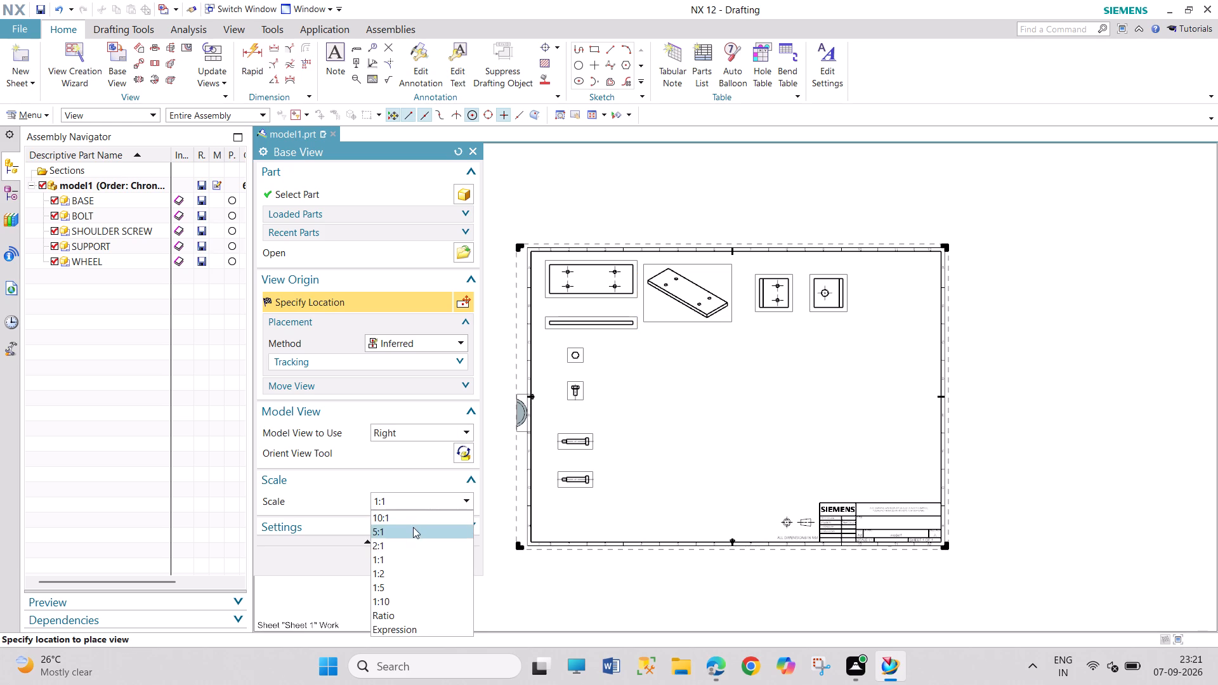
left_click(412, 531)
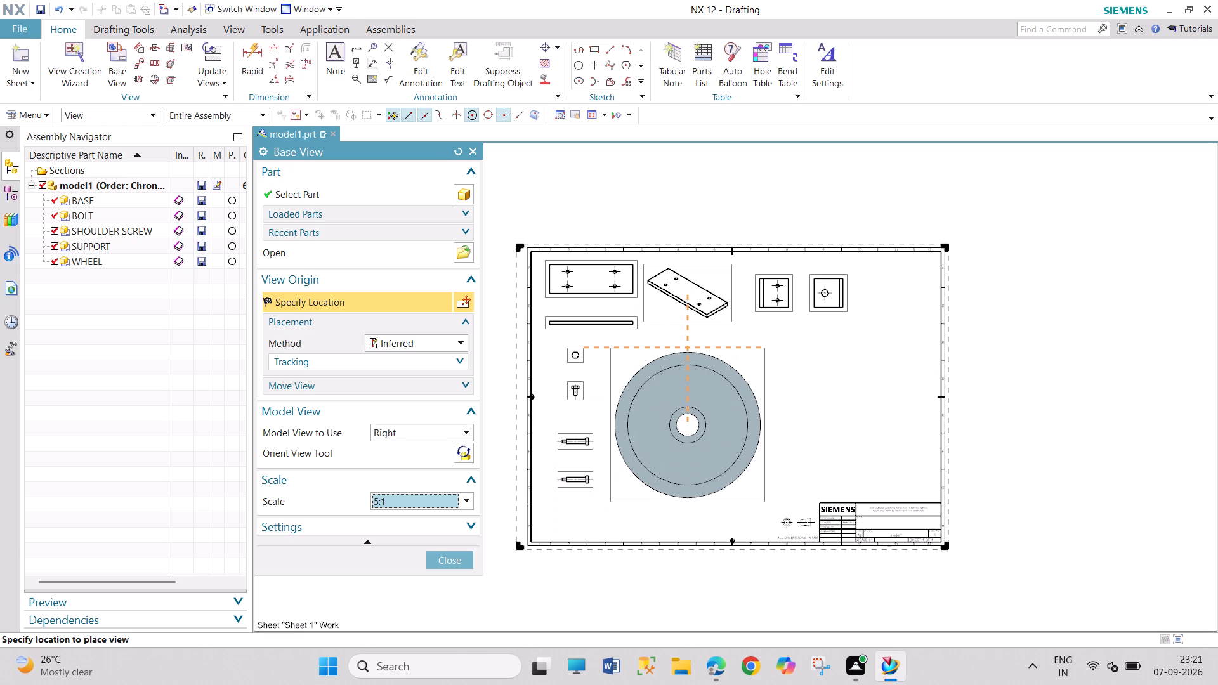
left_click(676, 422)
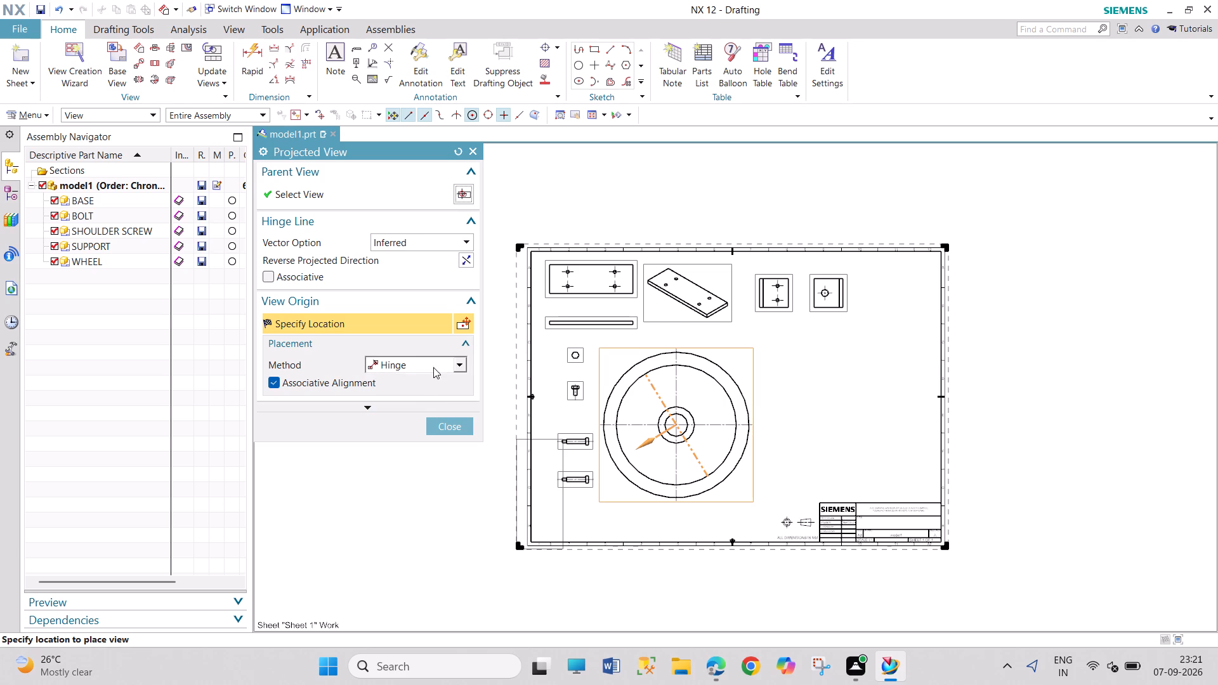
left_click(440, 421)
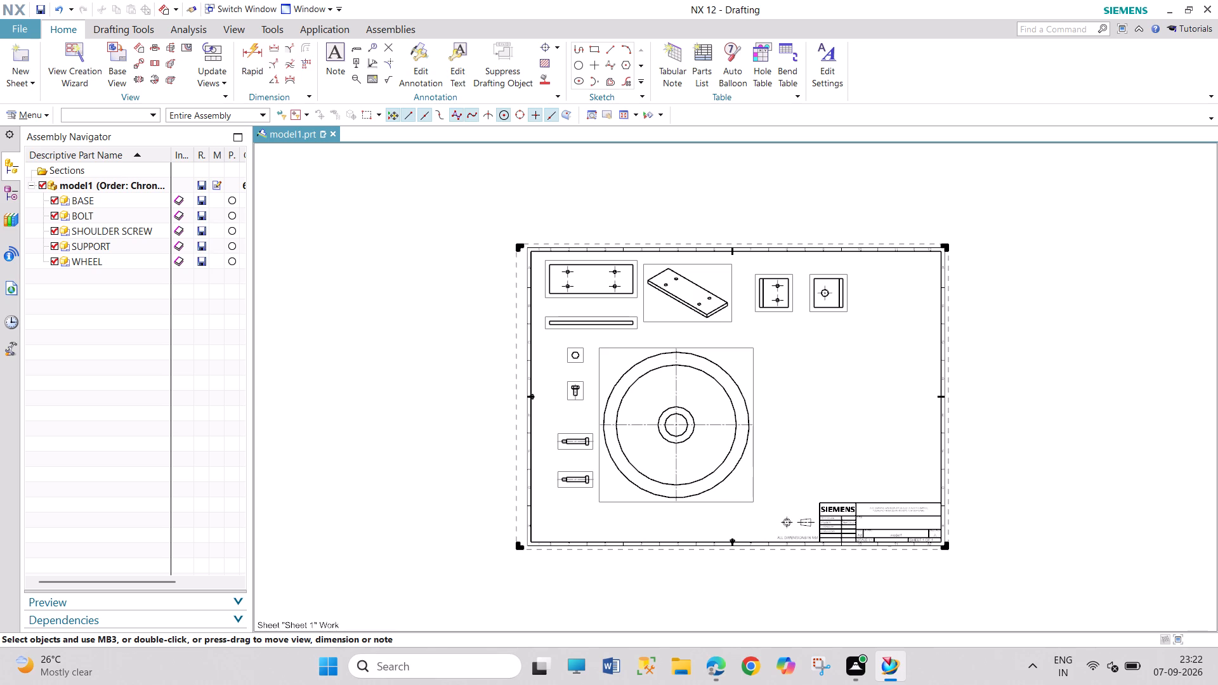
Create a simple section view through the wheel's centre with a defined vertical hinge line, placed to the right of the wheel view.
left_click(152, 64)
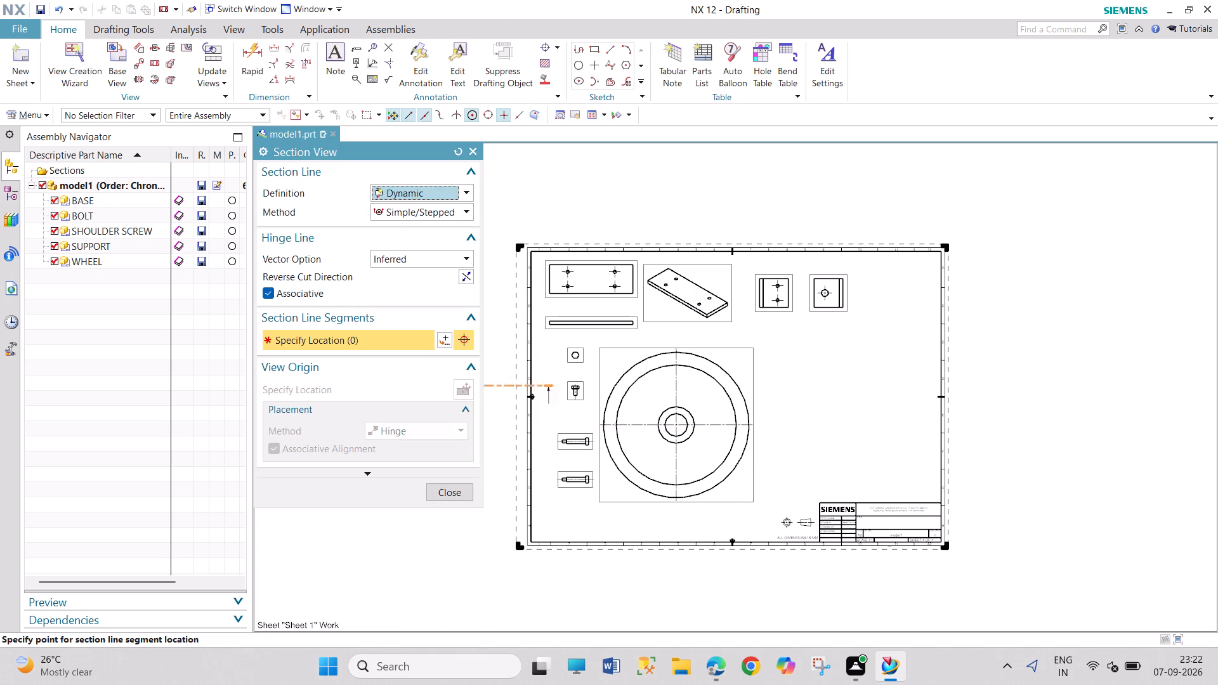
left_click(461, 255)
left_click(446, 287)
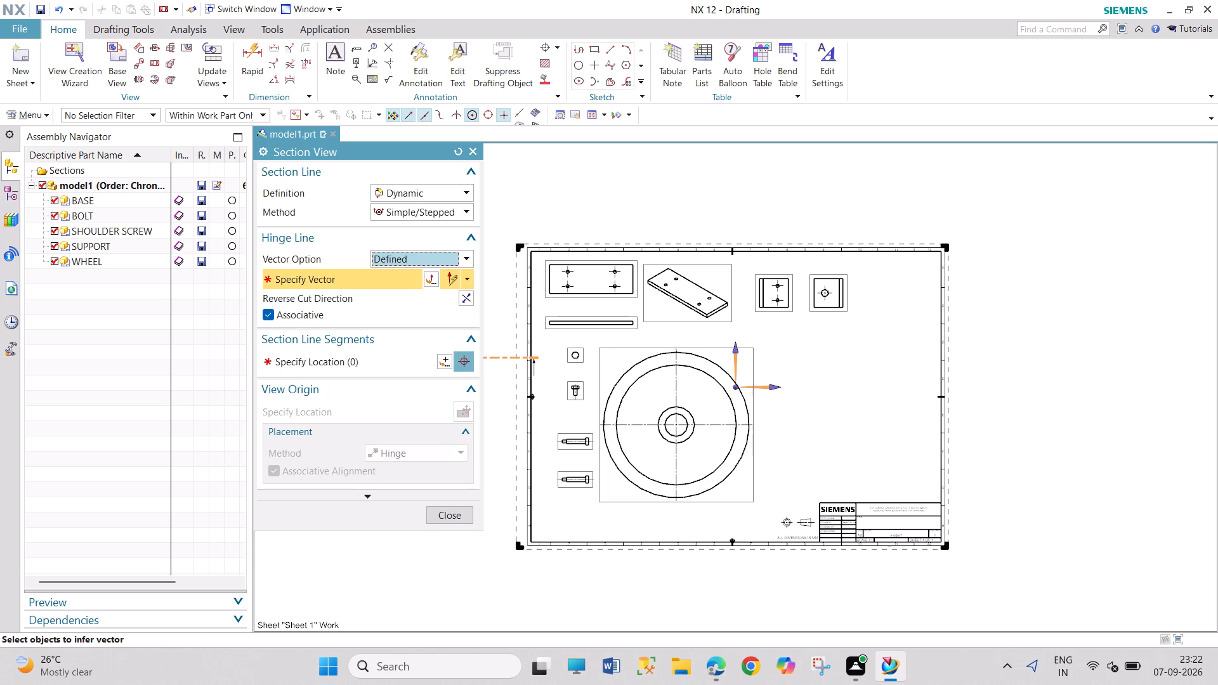
left_click(735, 351)
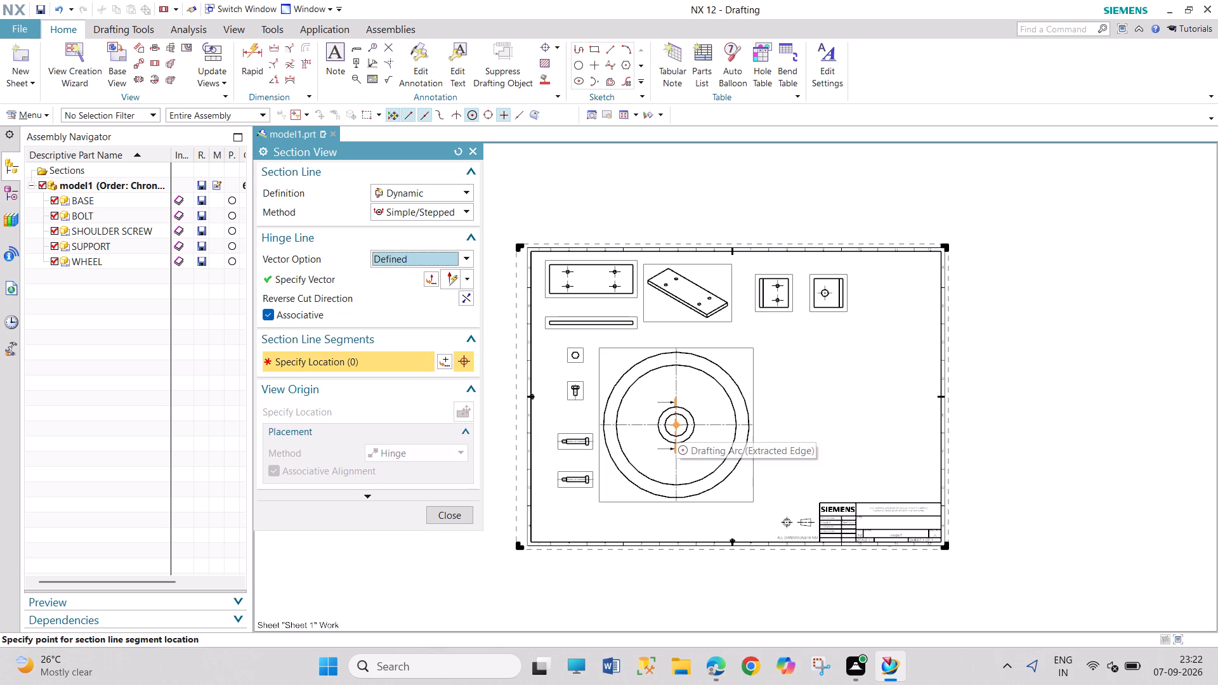
left_click(676, 426)
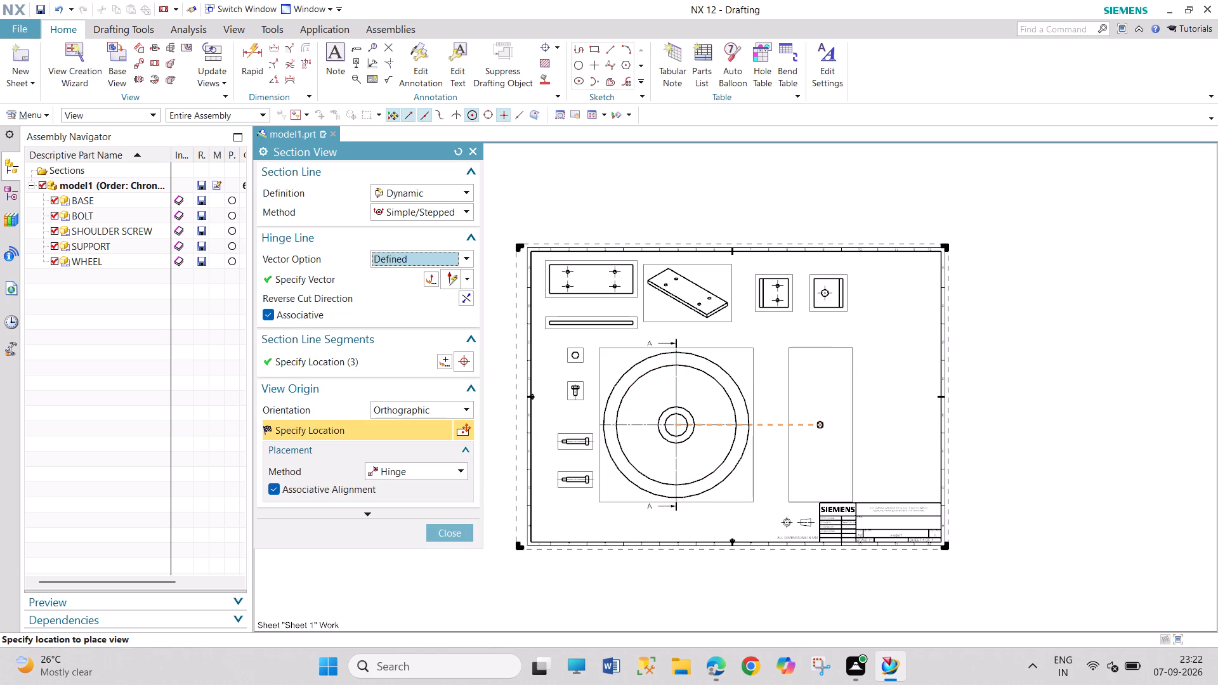
left_click(814, 421)
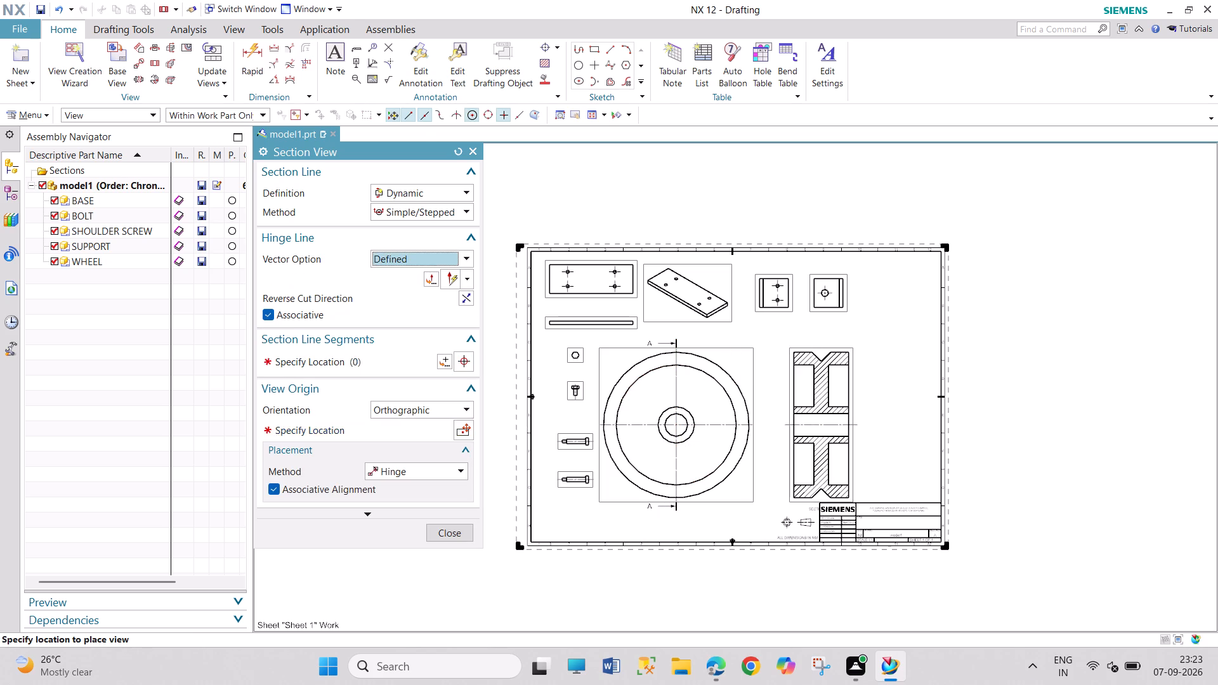
left_click(456, 530)
left_click(459, 517)
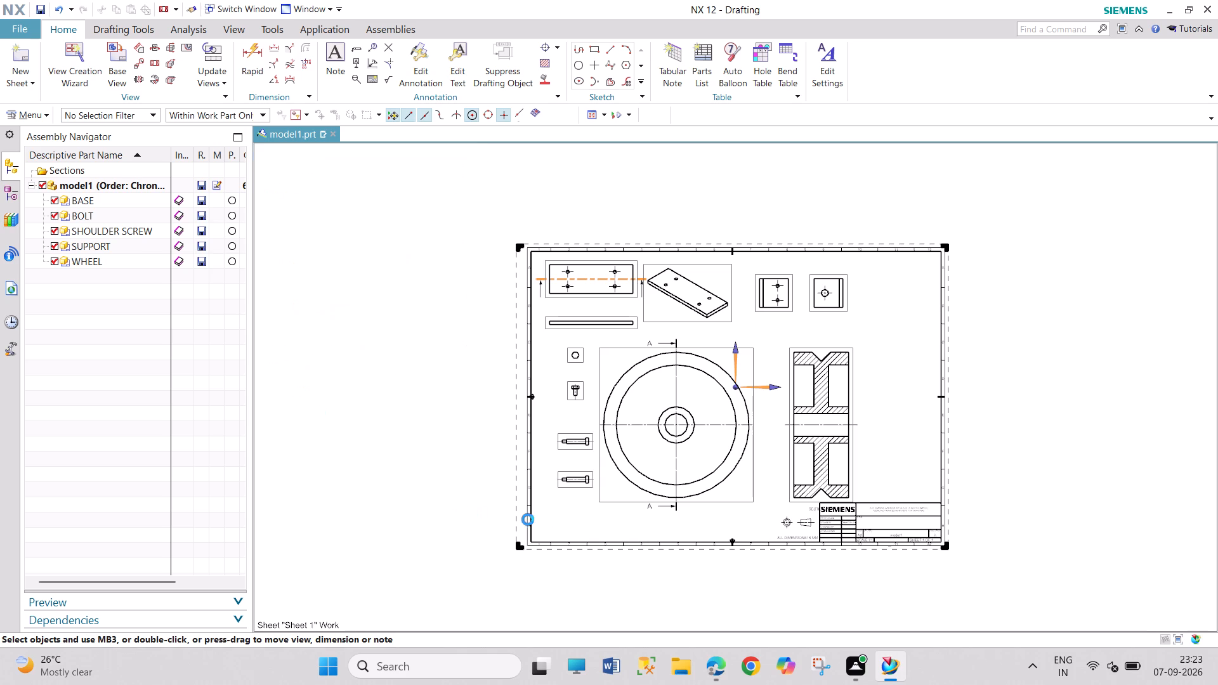
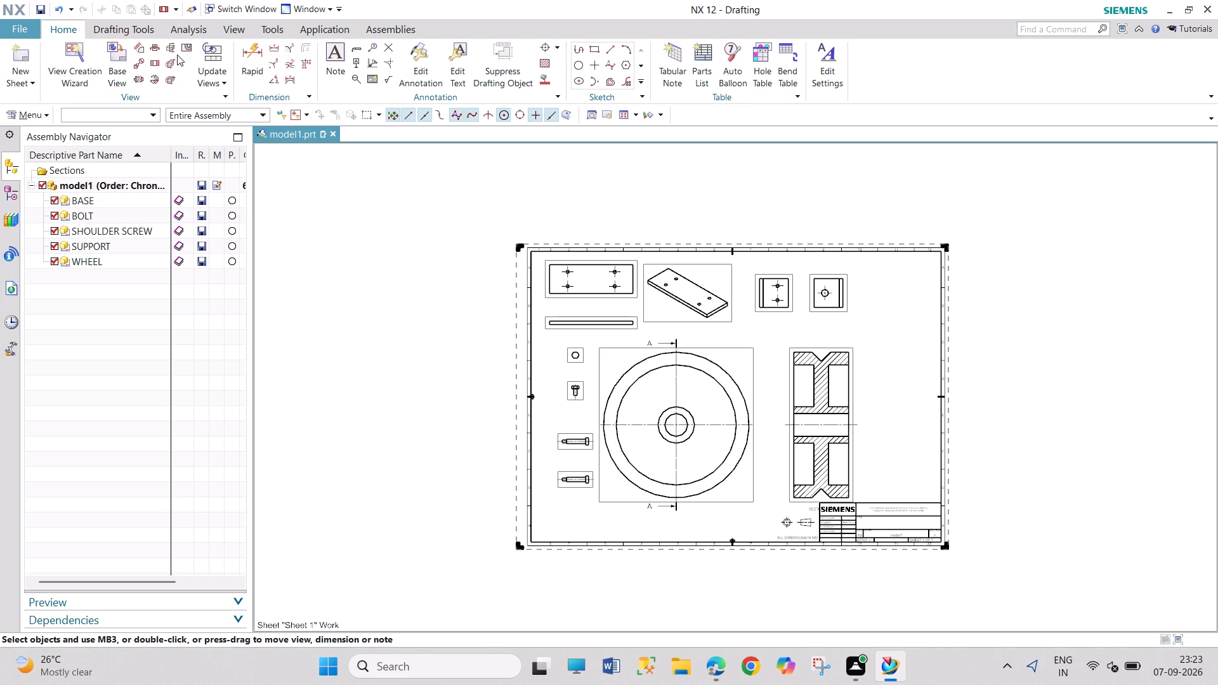
Set the VWSCALE attribute of the wheel's base view to 4:1 in its view properties.
right_click(743, 348)
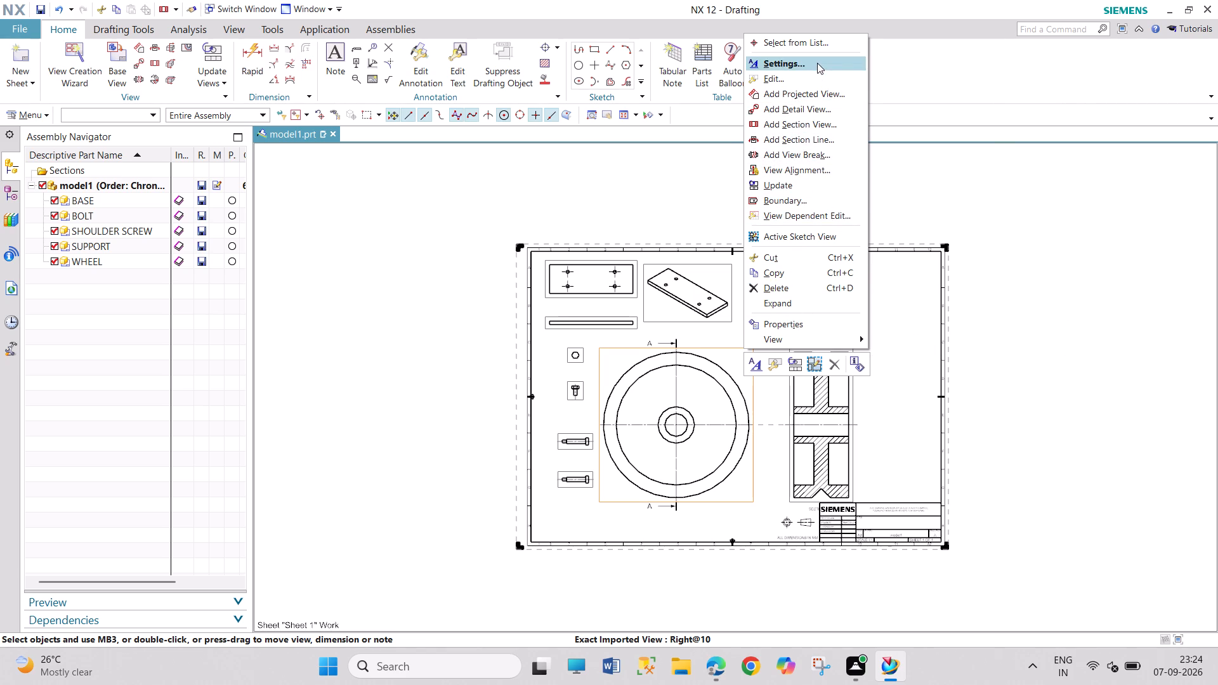
left_click(825, 327)
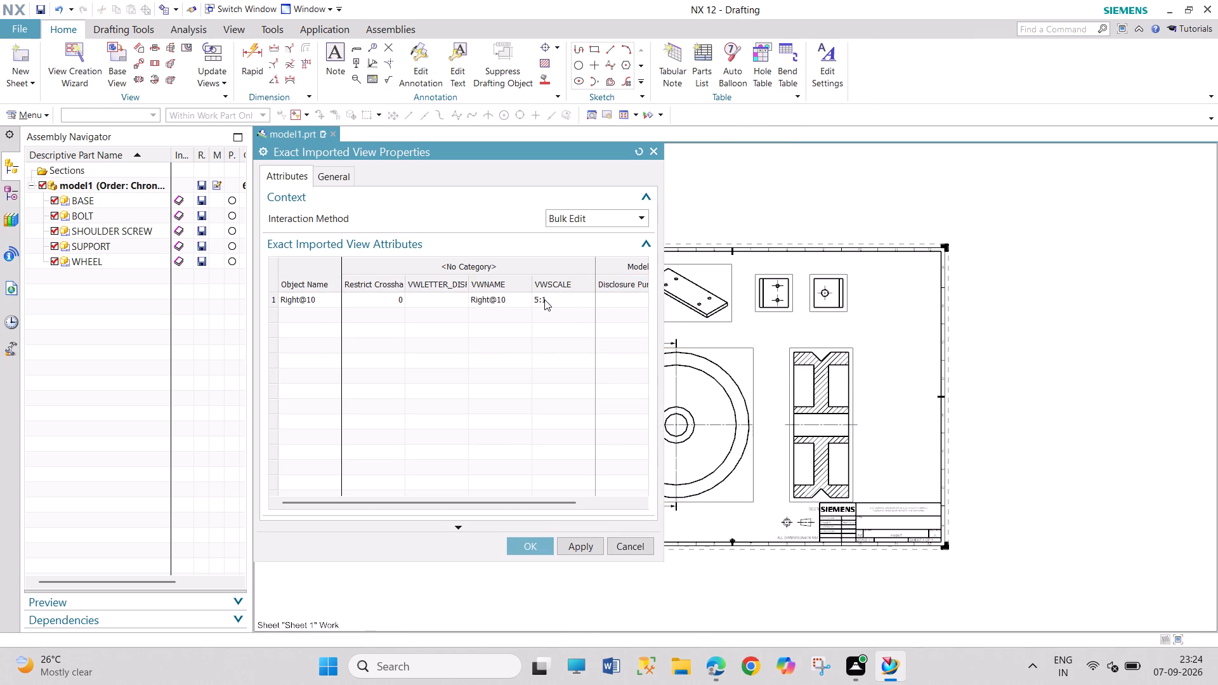
left_click(544, 299)
left_click(539, 300)
left_click(539, 300)
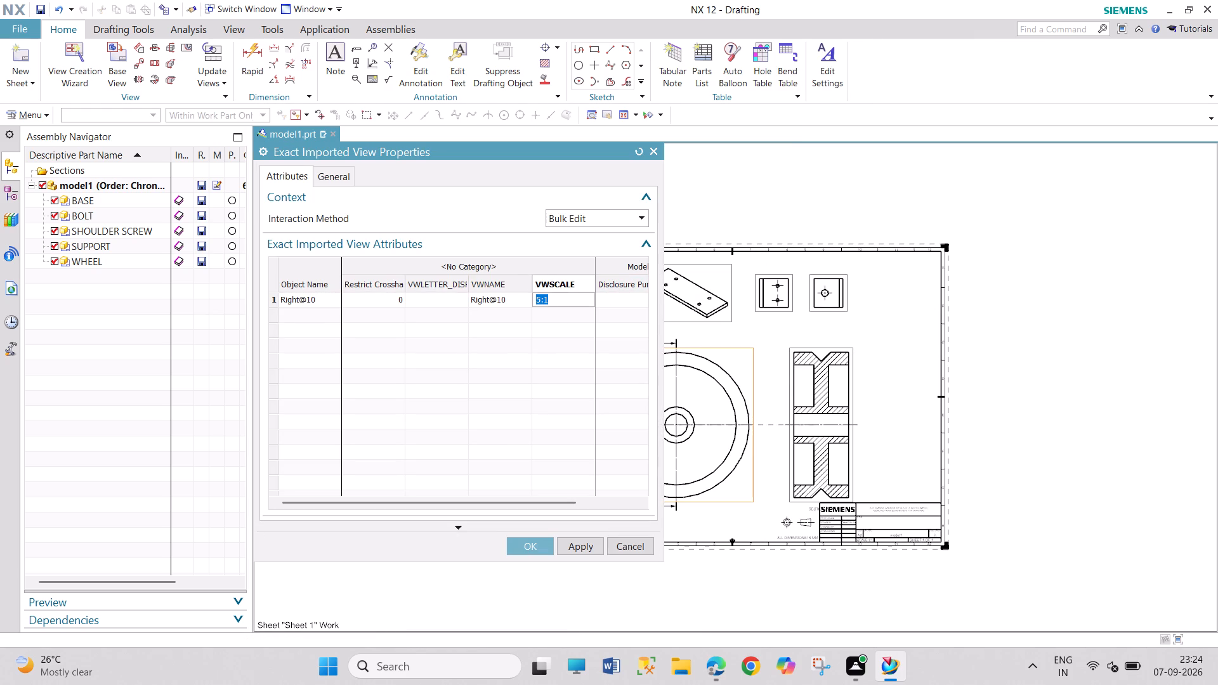
left_click(535, 301)
left_click_drag(540, 301, 519, 294)
key("4")
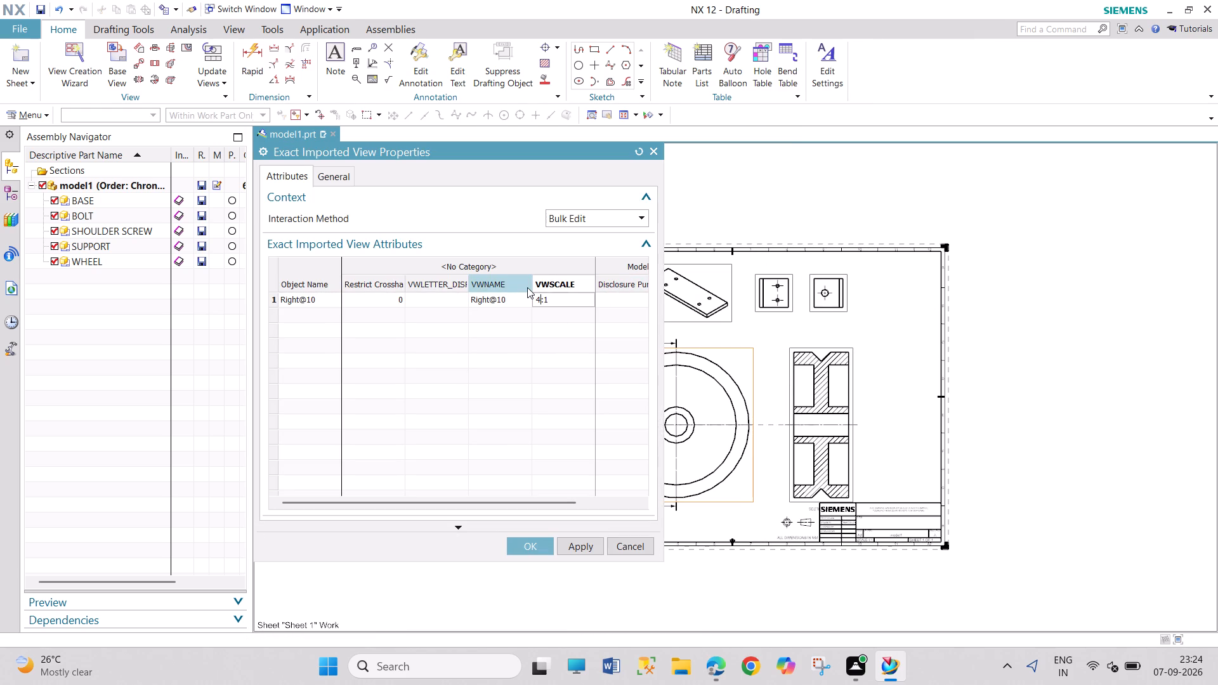
key("Return")
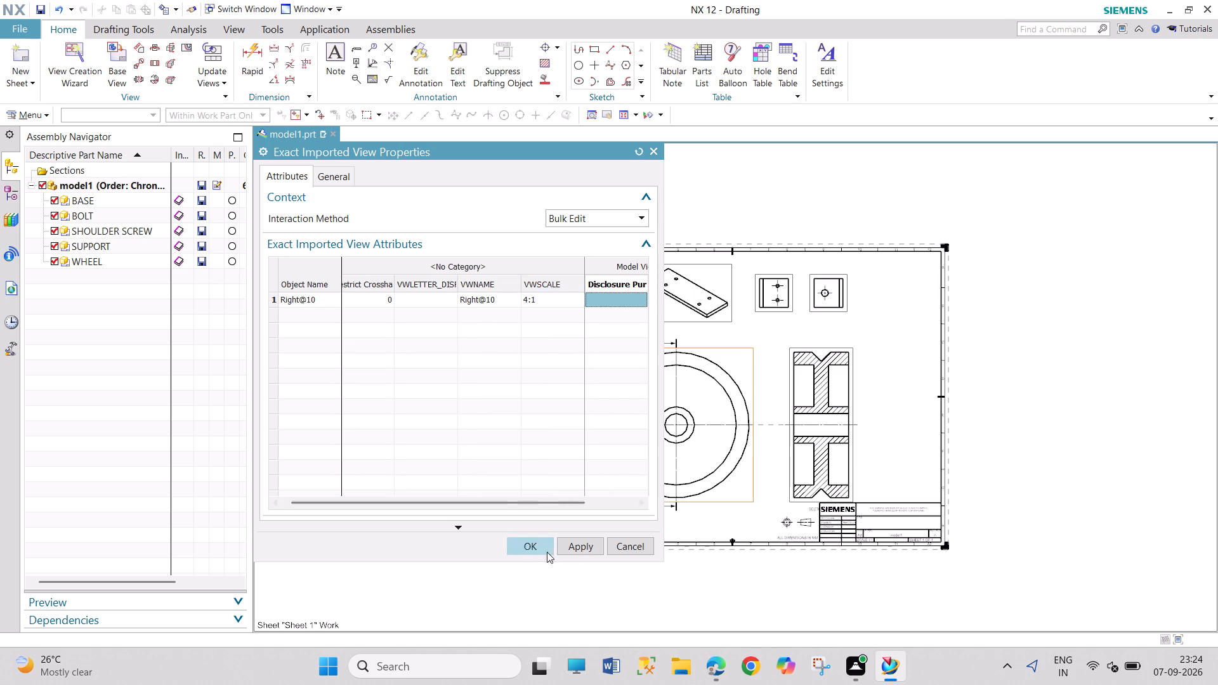
left_click(565, 551)
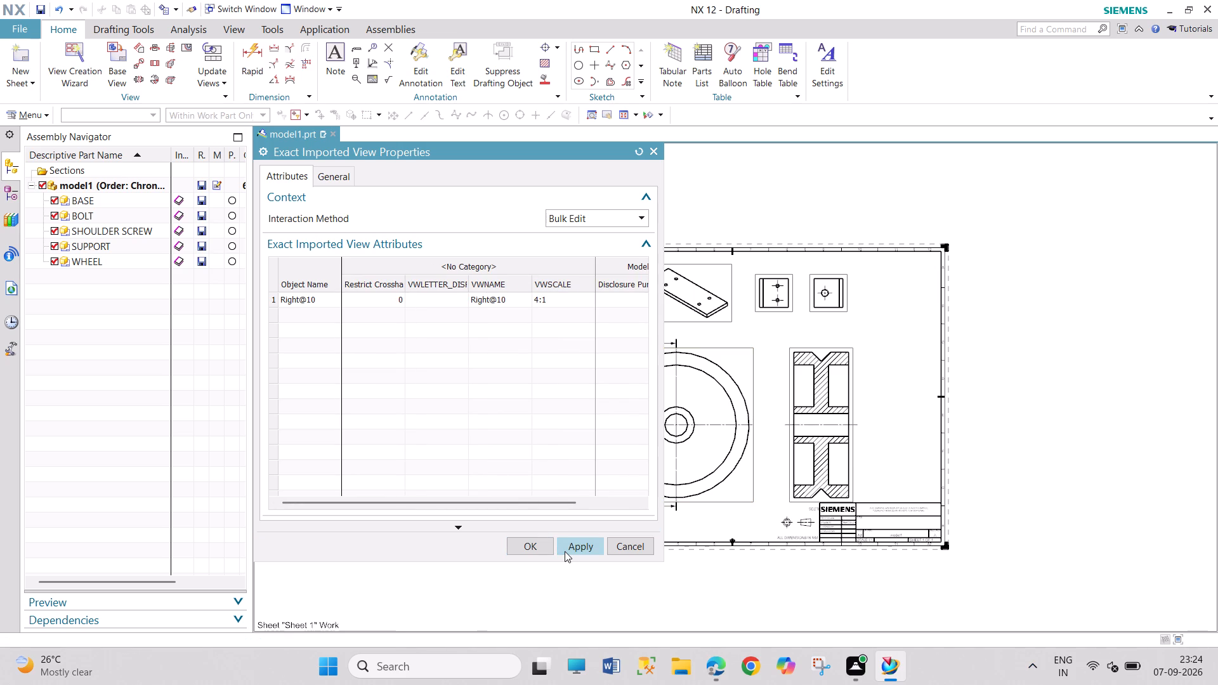
left_click(570, 547)
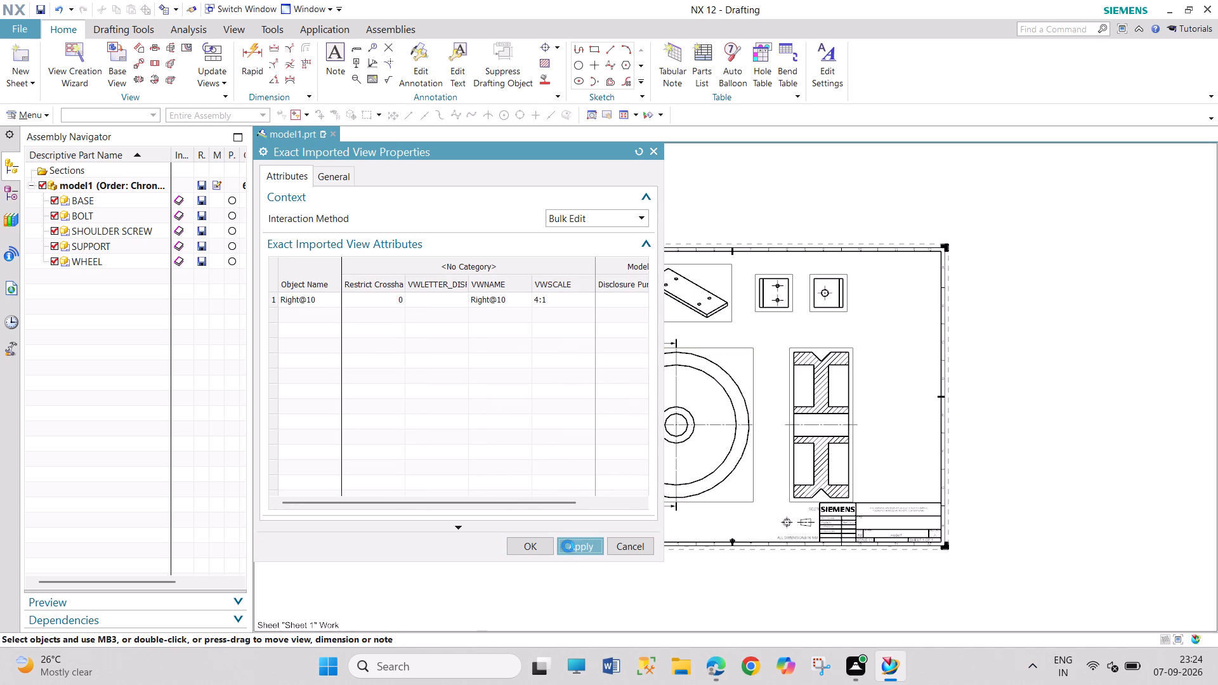
left_click(534, 544)
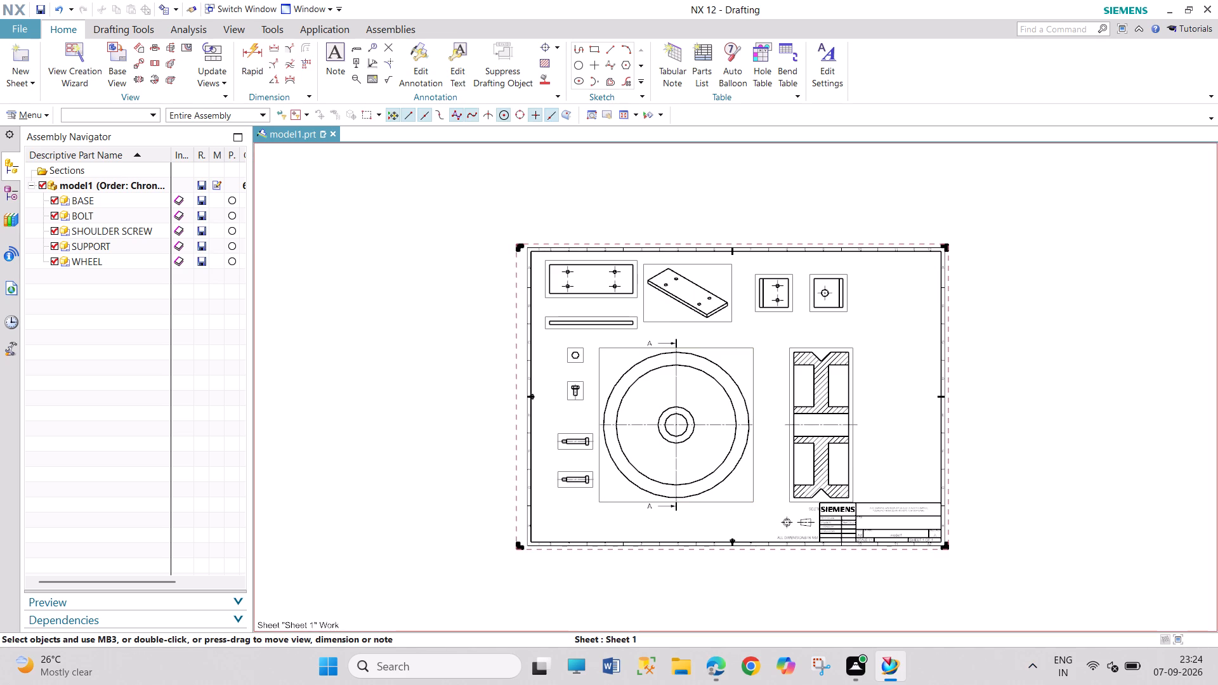
Check the scale attribute in the properties of the wheel's base view.
right_click(639, 504)
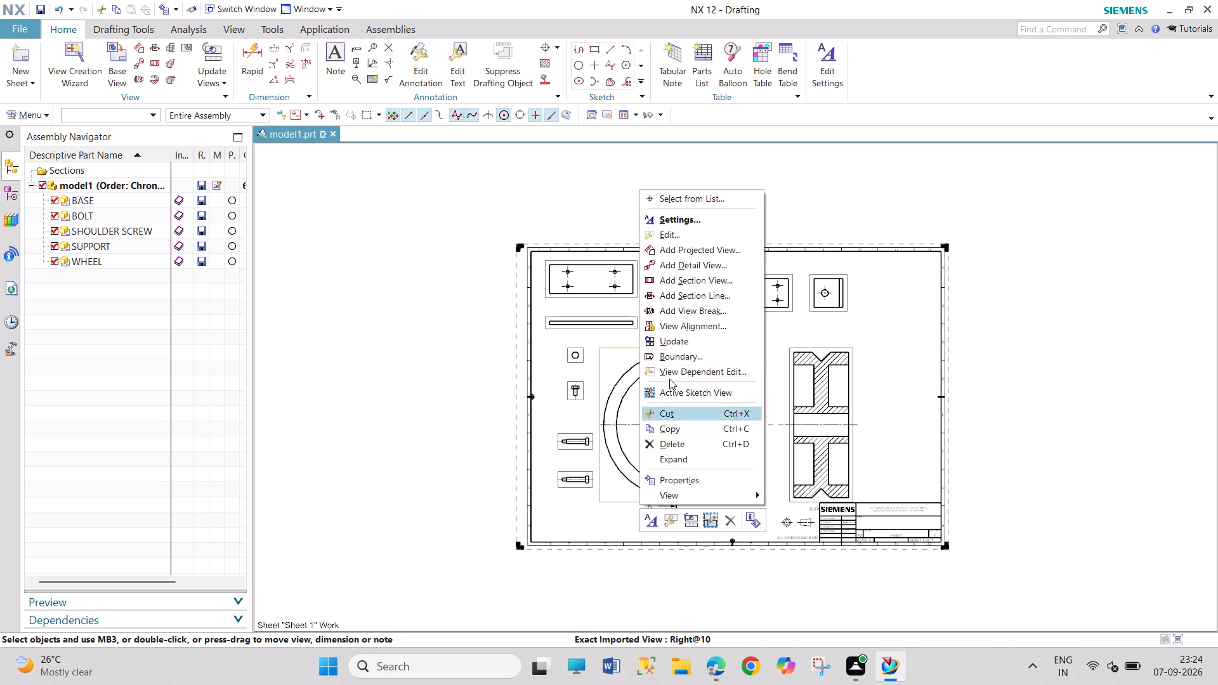
left_click(688, 478)
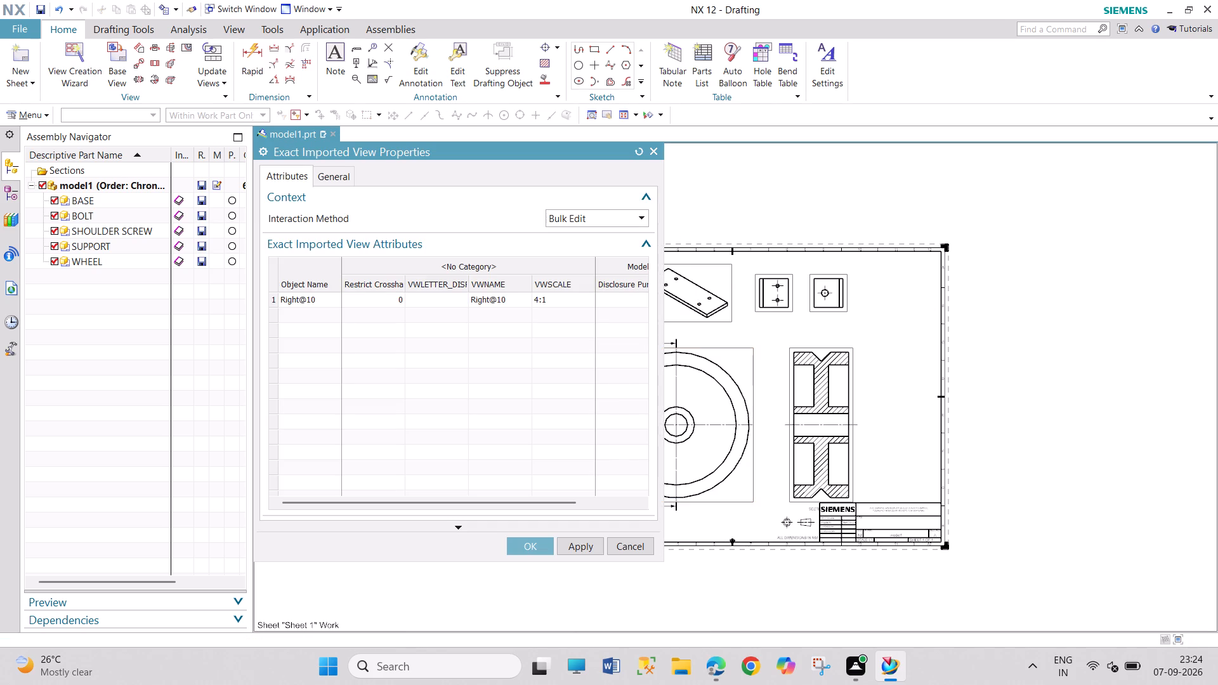
left_click(565, 301)
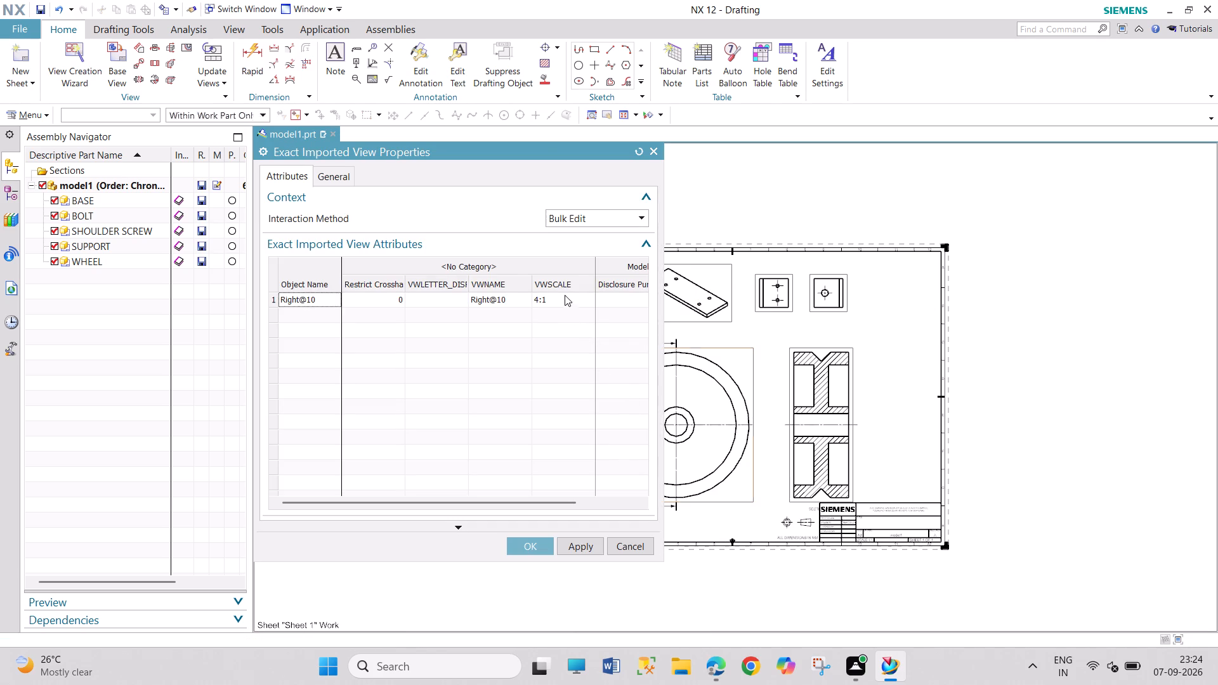
double_click(564, 284)
left_click(303, 292)
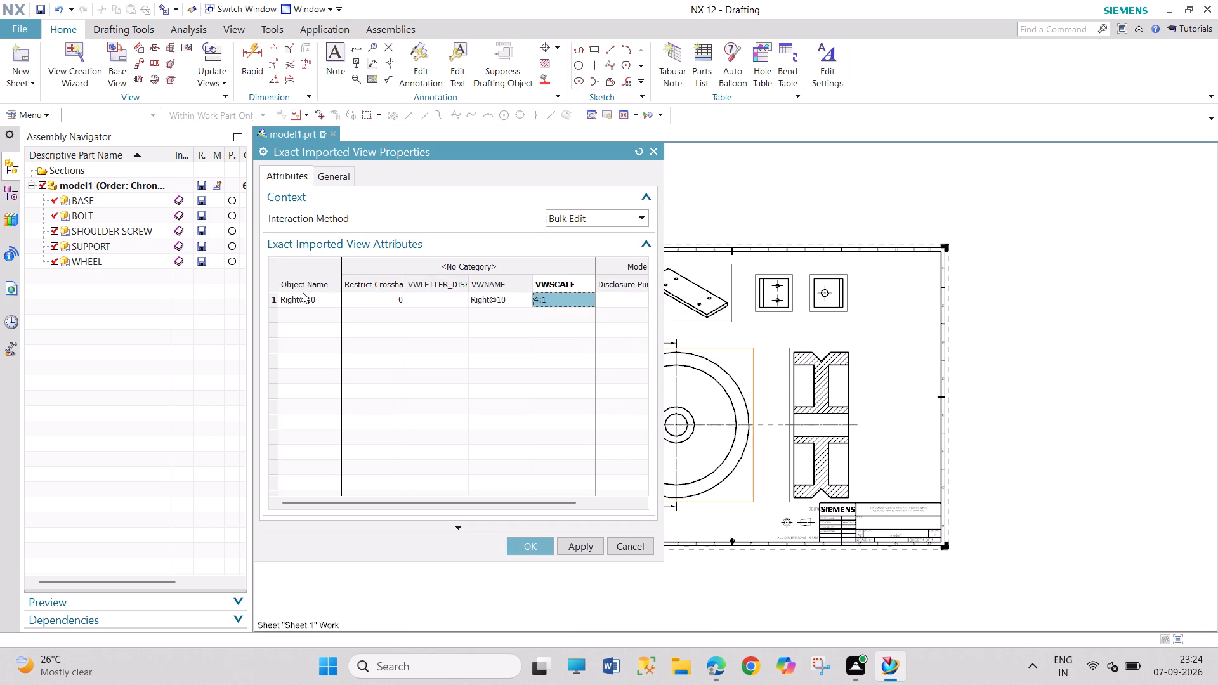
left_click(528, 545)
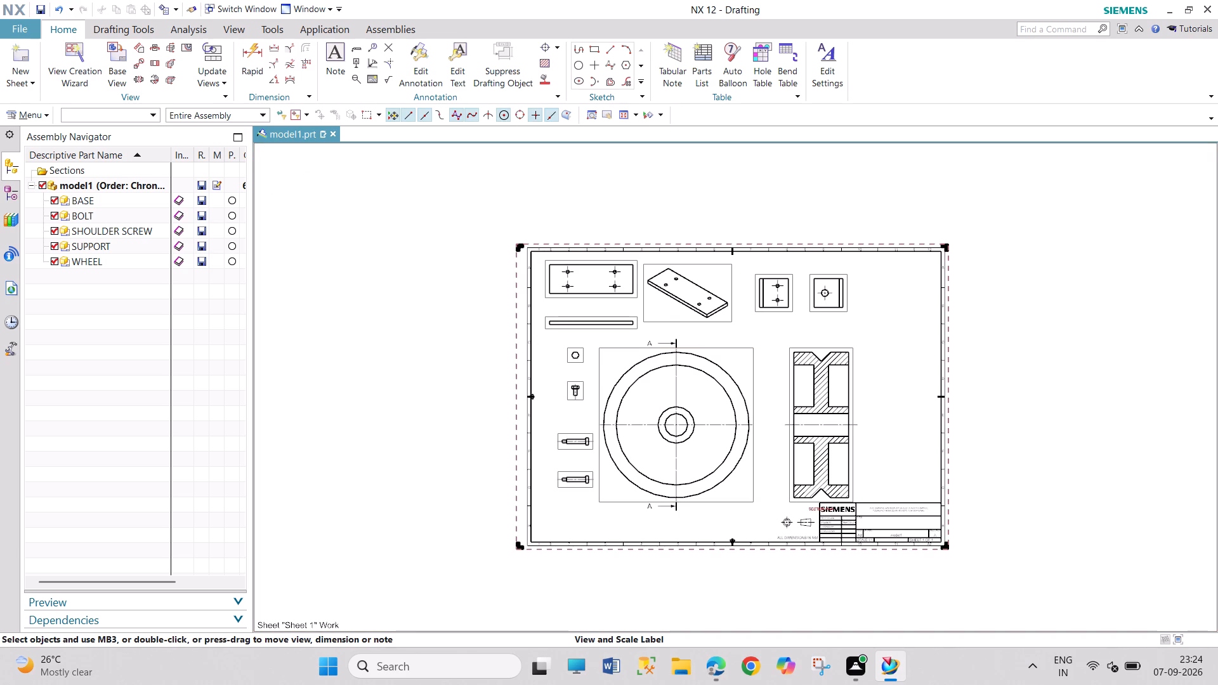
Move the wheel's section view up together with its parent view, clear of the title block.
right_click_drag(809, 509, 772, 506)
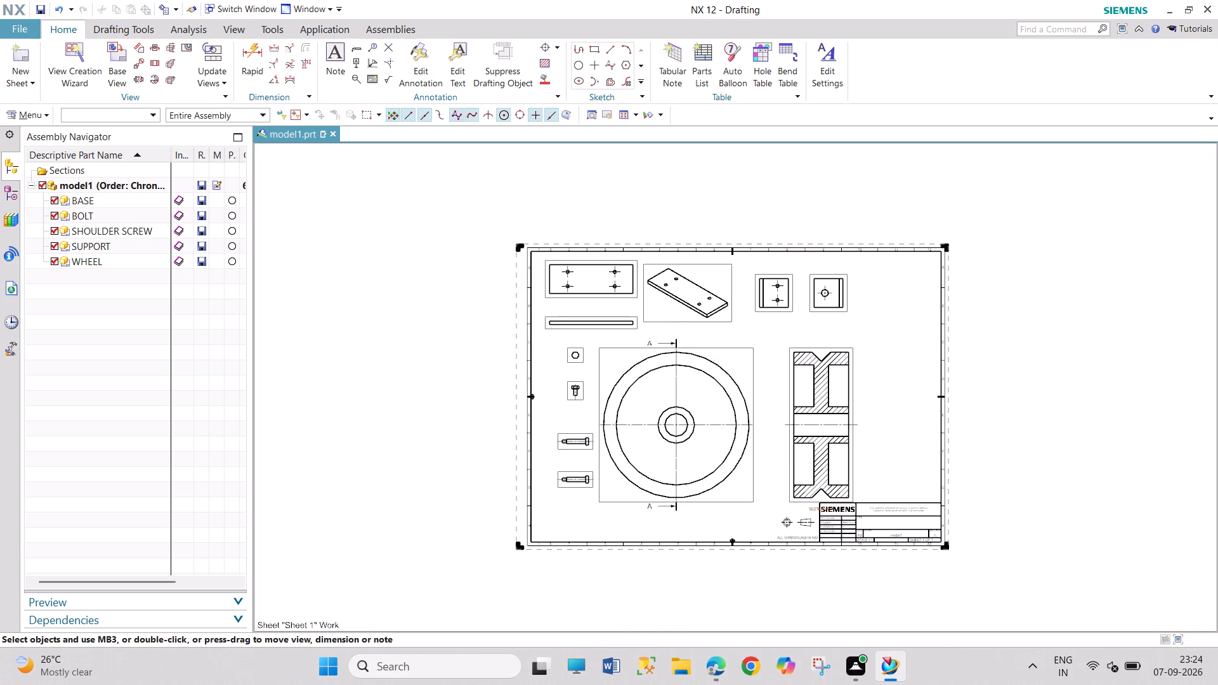
left_click_drag(838, 347, 835, 329)
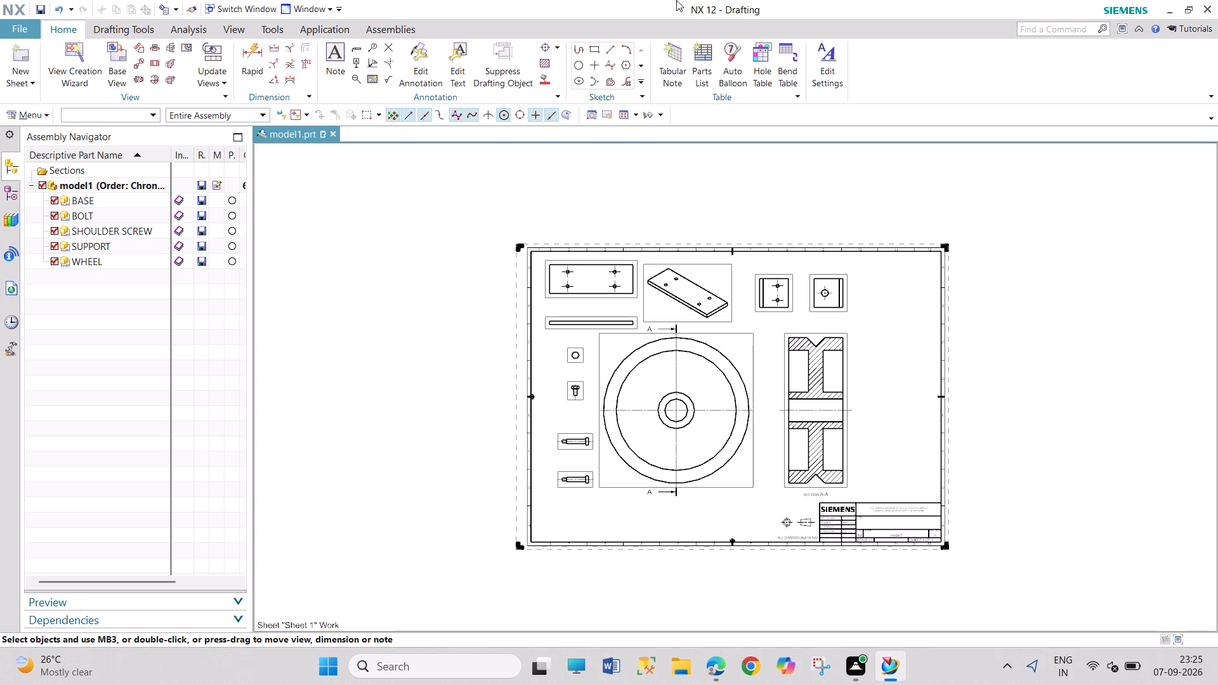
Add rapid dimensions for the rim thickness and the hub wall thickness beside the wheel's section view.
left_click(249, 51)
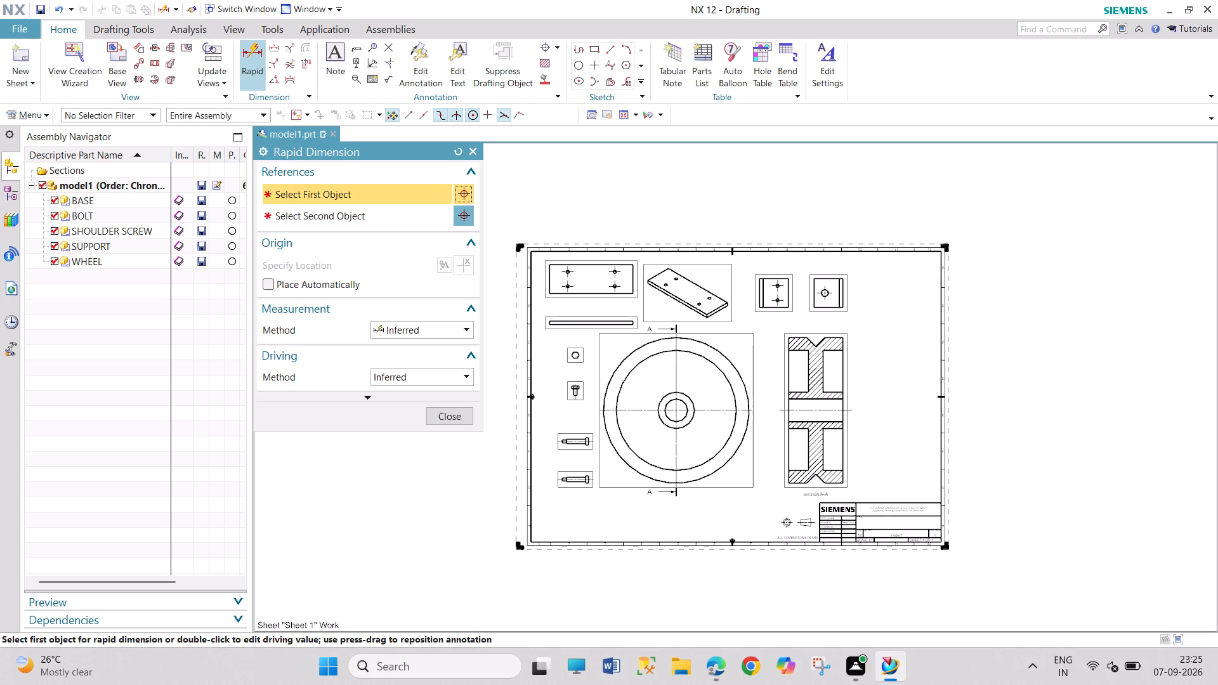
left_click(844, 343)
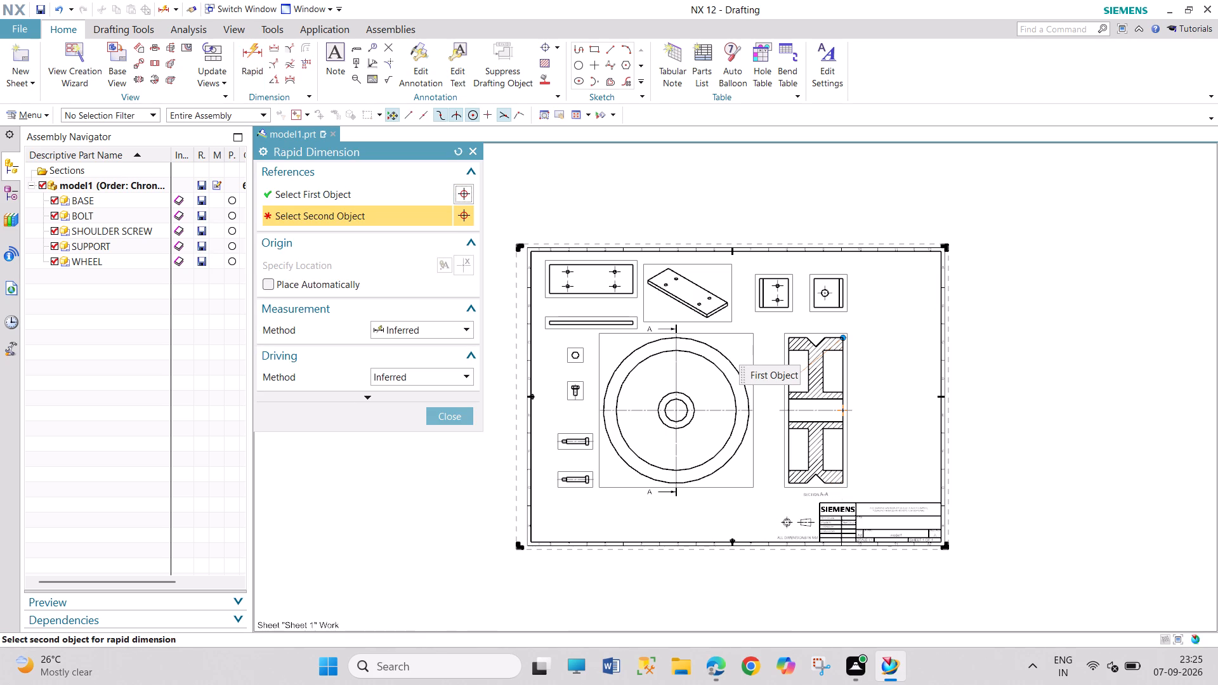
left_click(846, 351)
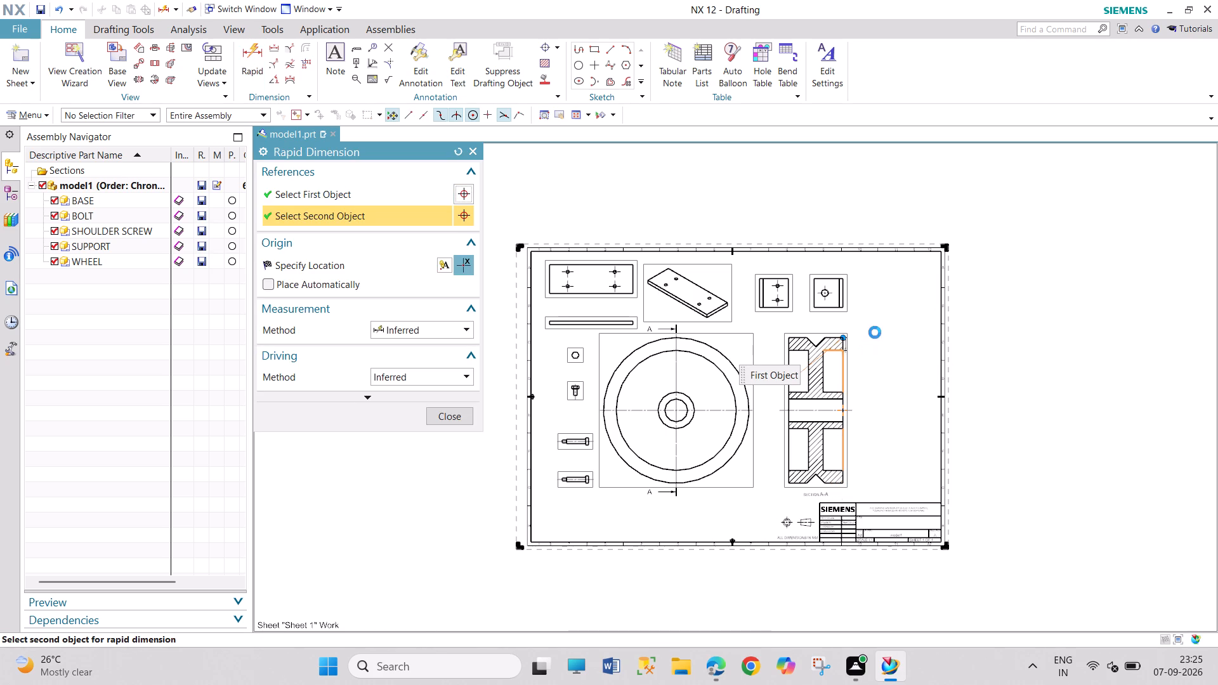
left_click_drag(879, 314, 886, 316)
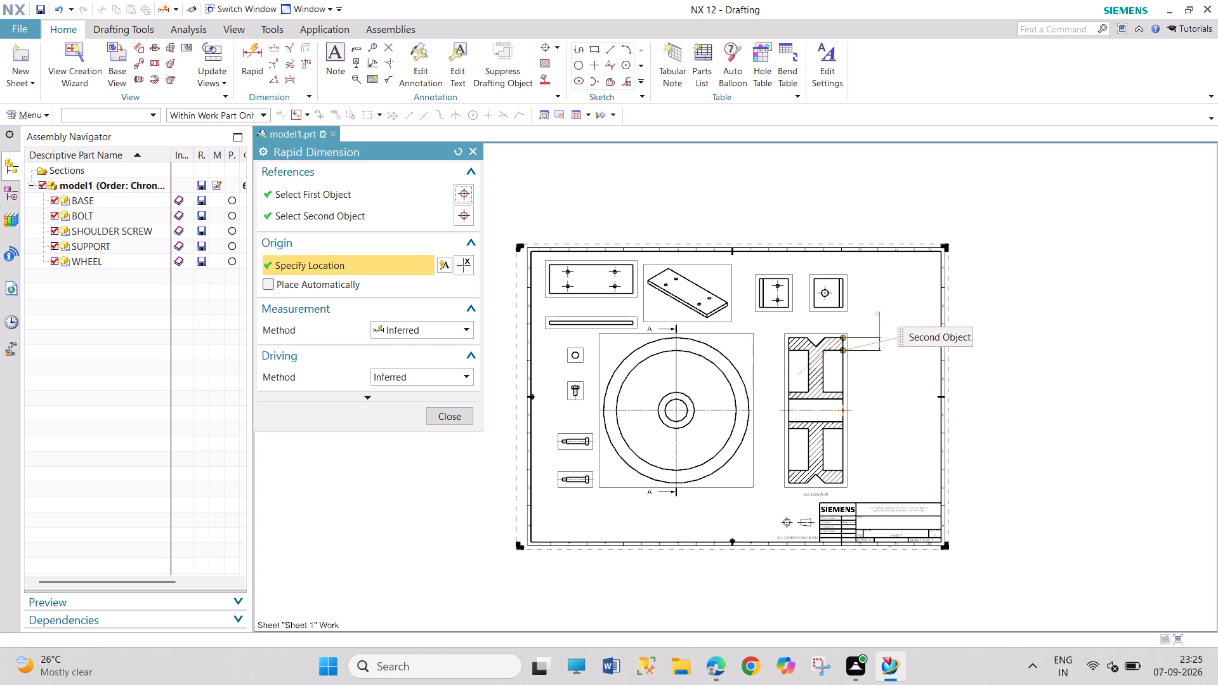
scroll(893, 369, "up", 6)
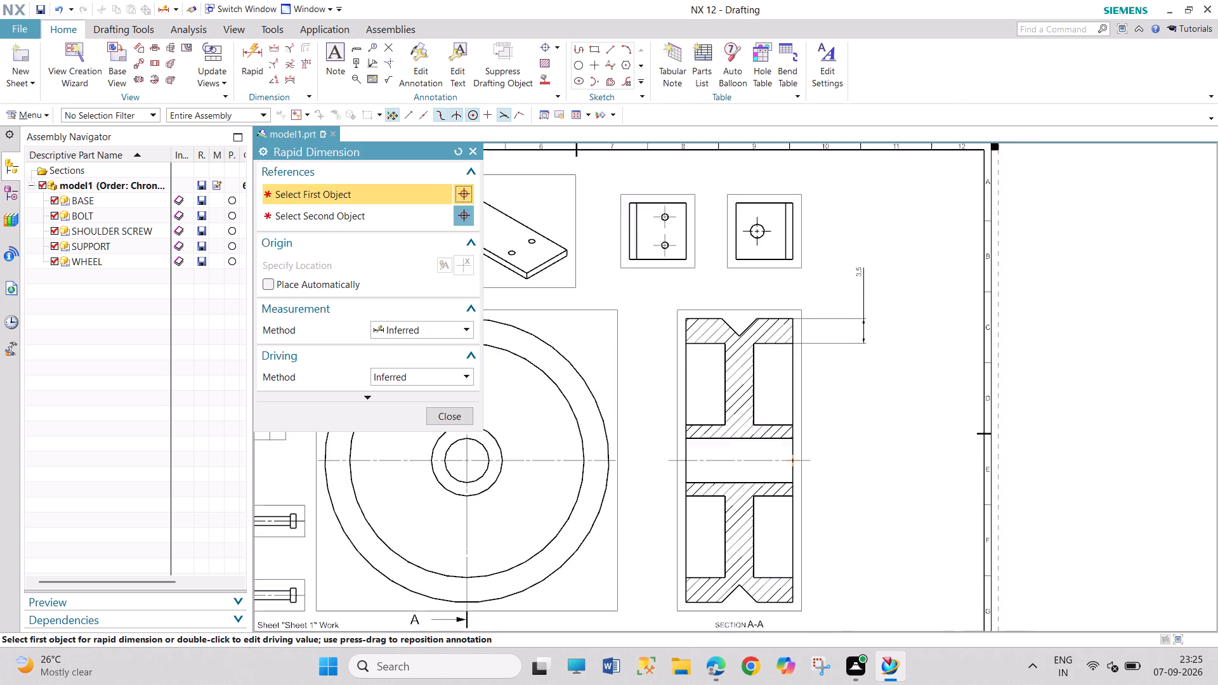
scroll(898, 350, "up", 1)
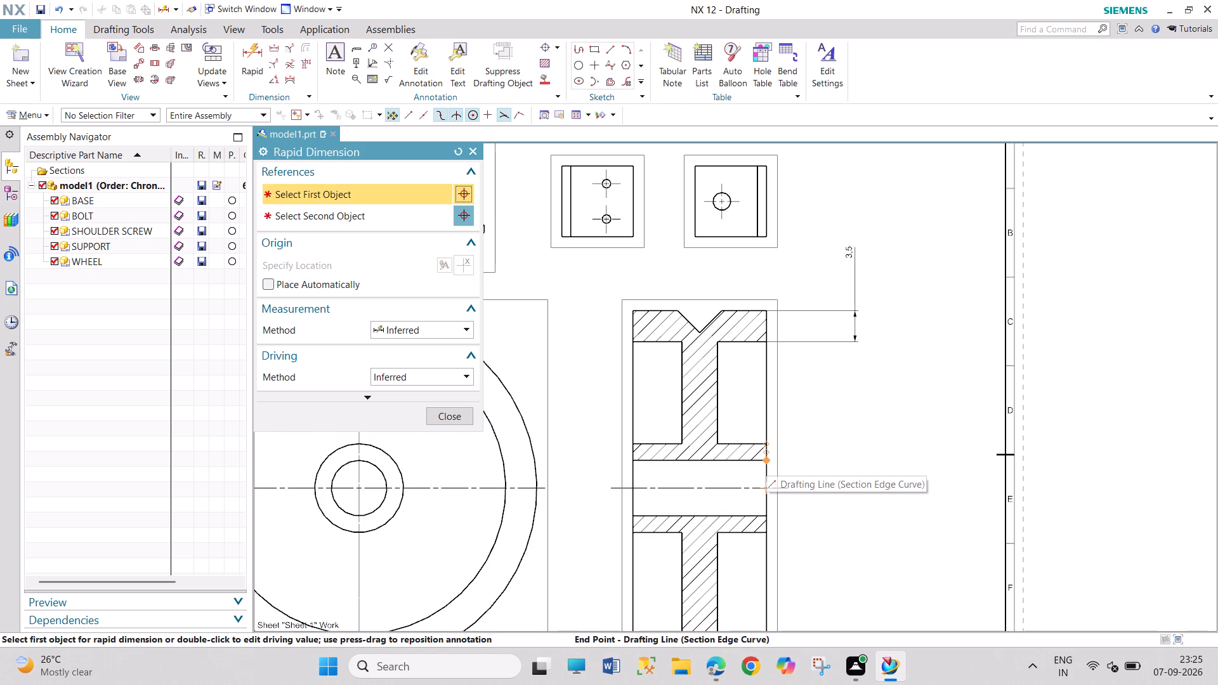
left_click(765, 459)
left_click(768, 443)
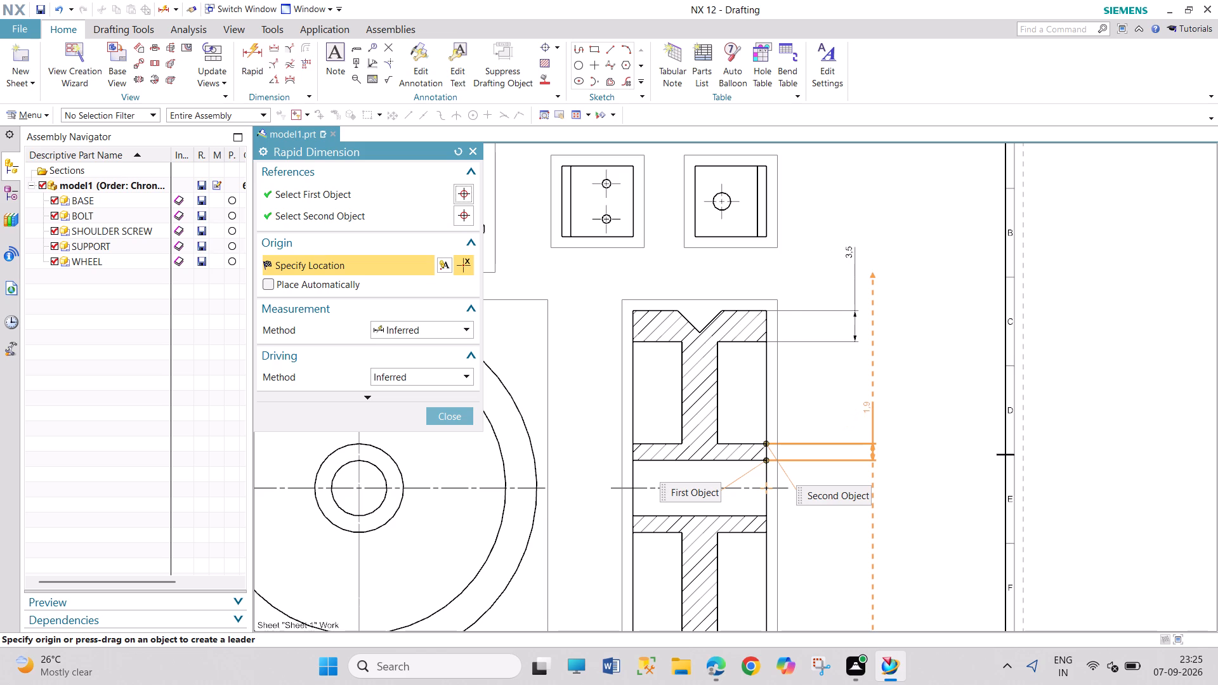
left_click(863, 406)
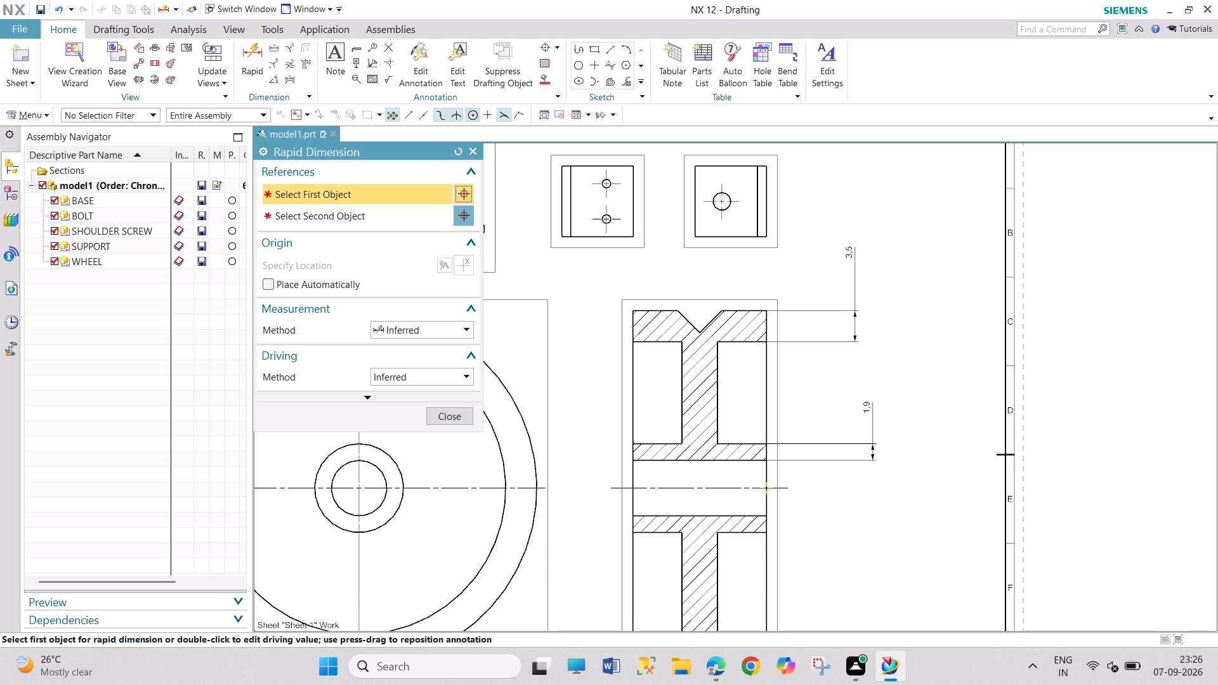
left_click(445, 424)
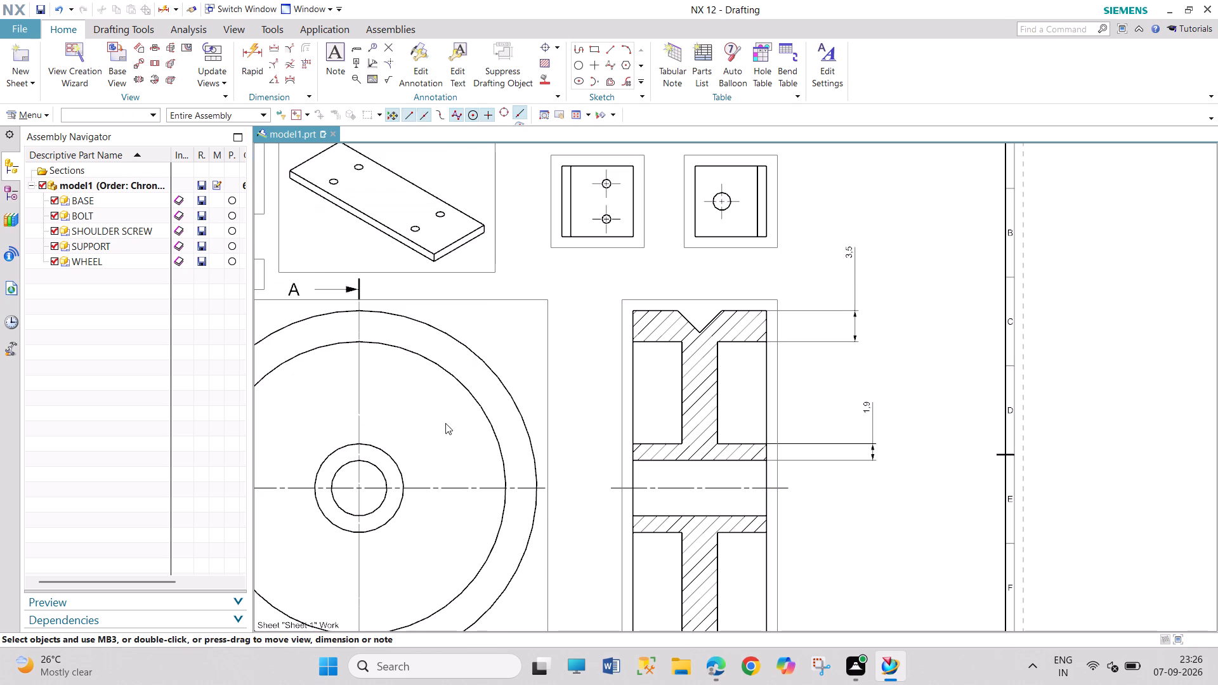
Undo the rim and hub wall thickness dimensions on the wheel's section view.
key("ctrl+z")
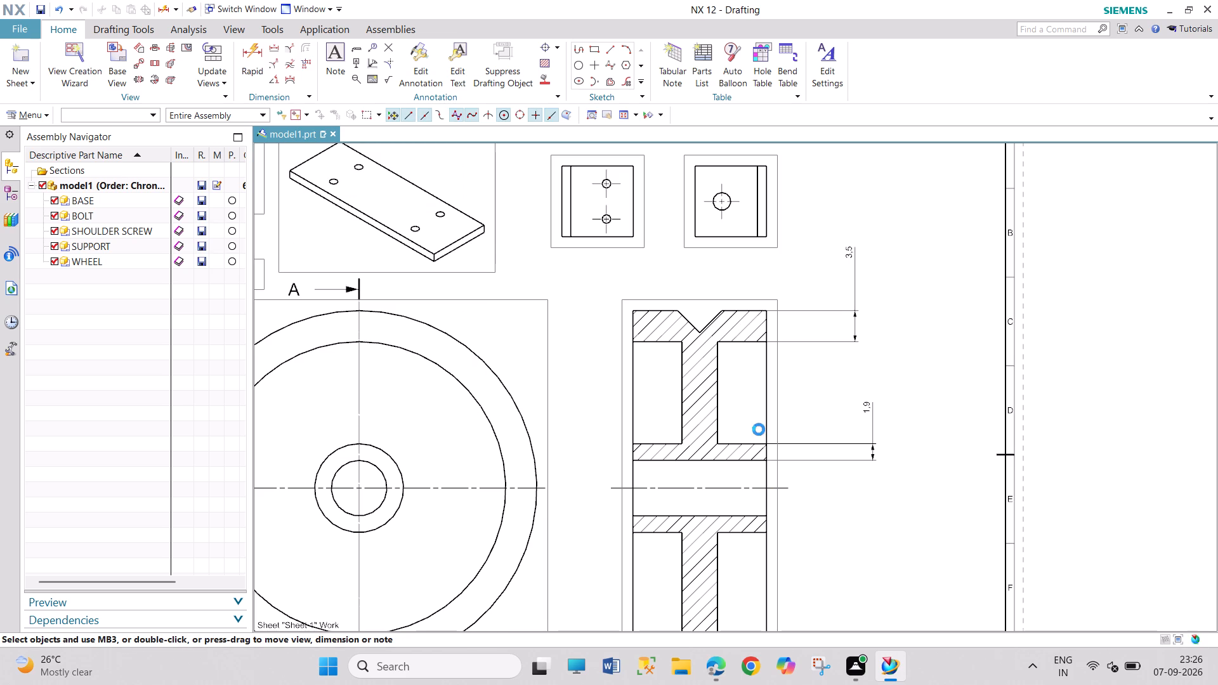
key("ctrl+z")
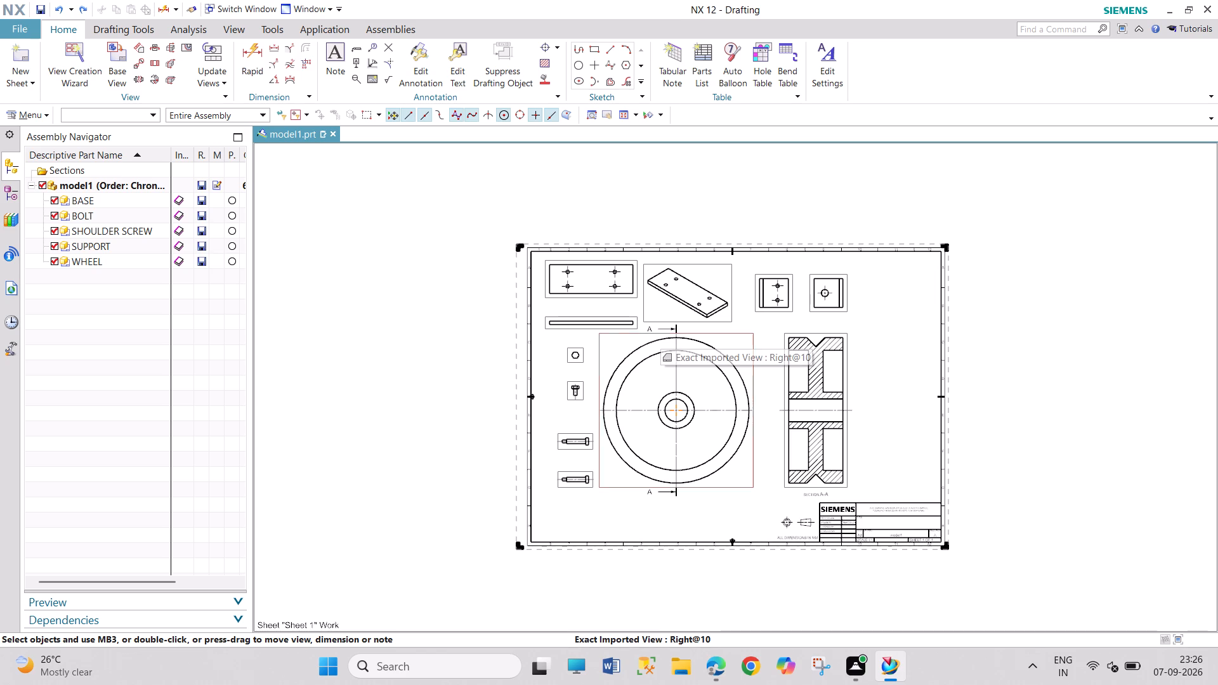
Add a rapid diameter dimension to the centre bore in the wheel's front view, placed outside the rim at its upper corner.
scroll(671, 347, "up", 2)
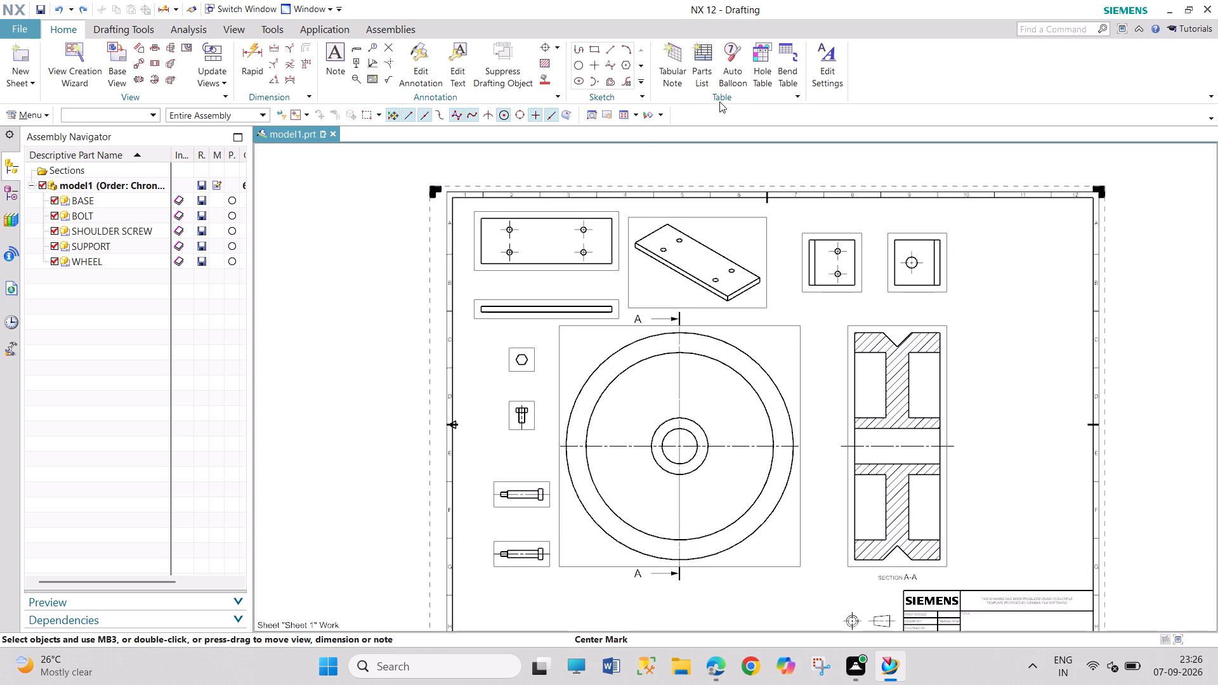
left_click(259, 56)
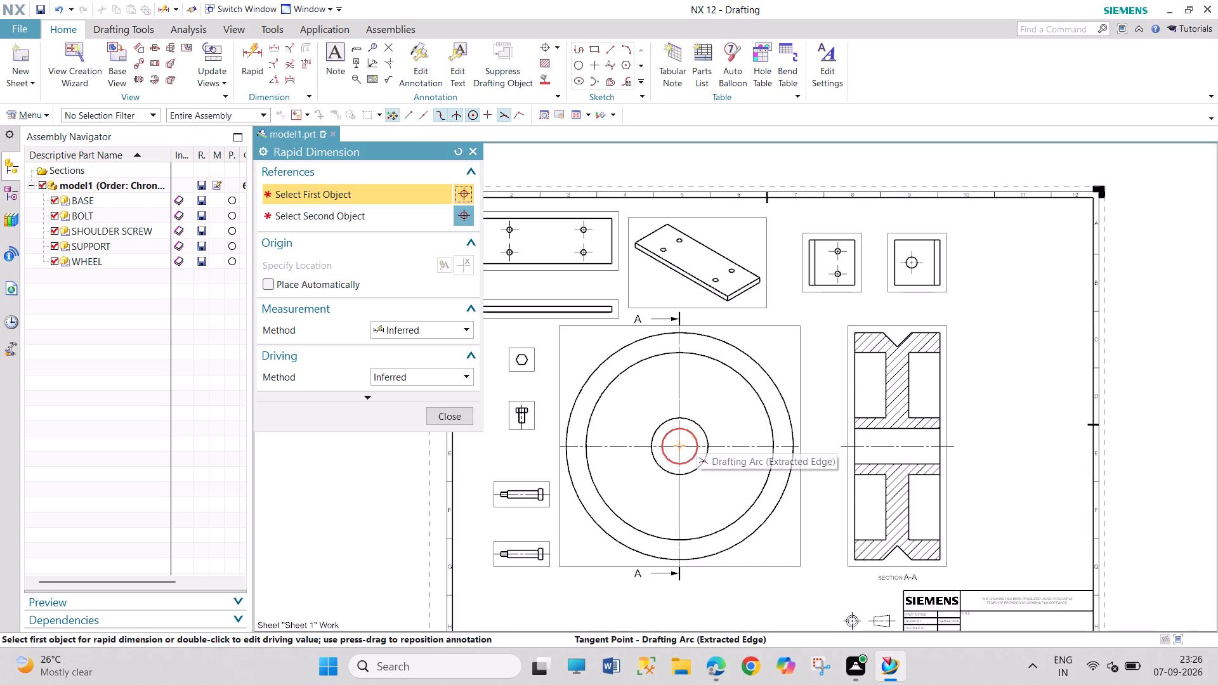
left_click(690, 432)
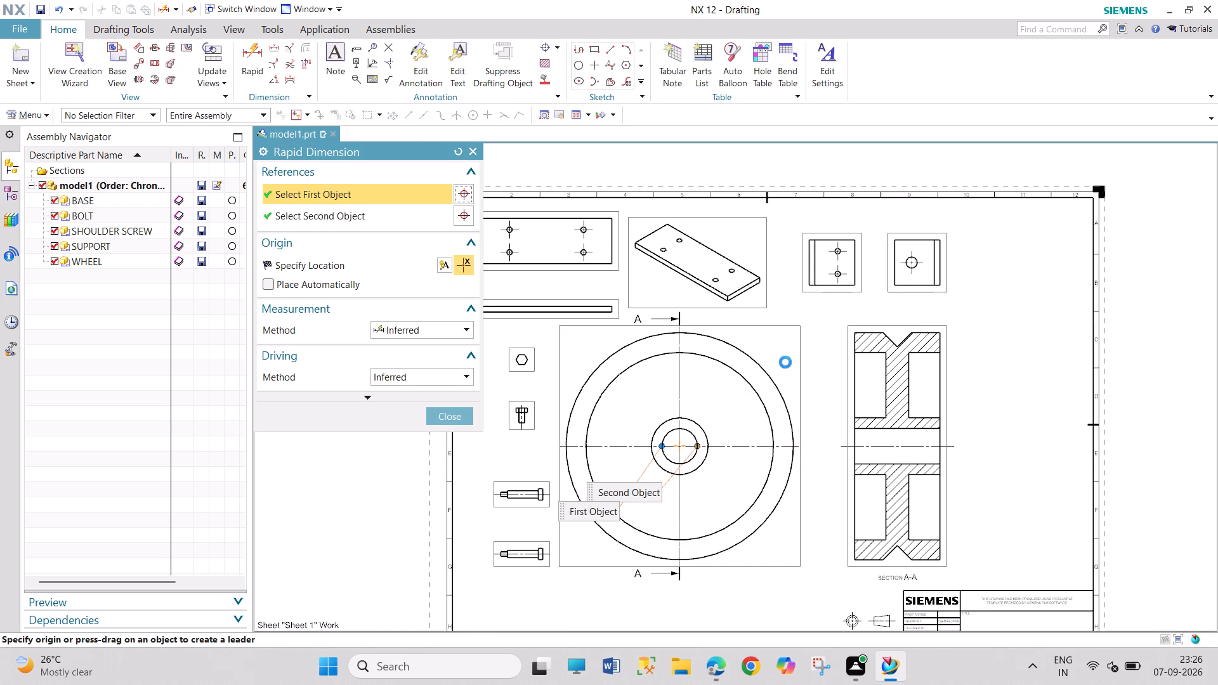
left_click(800, 349)
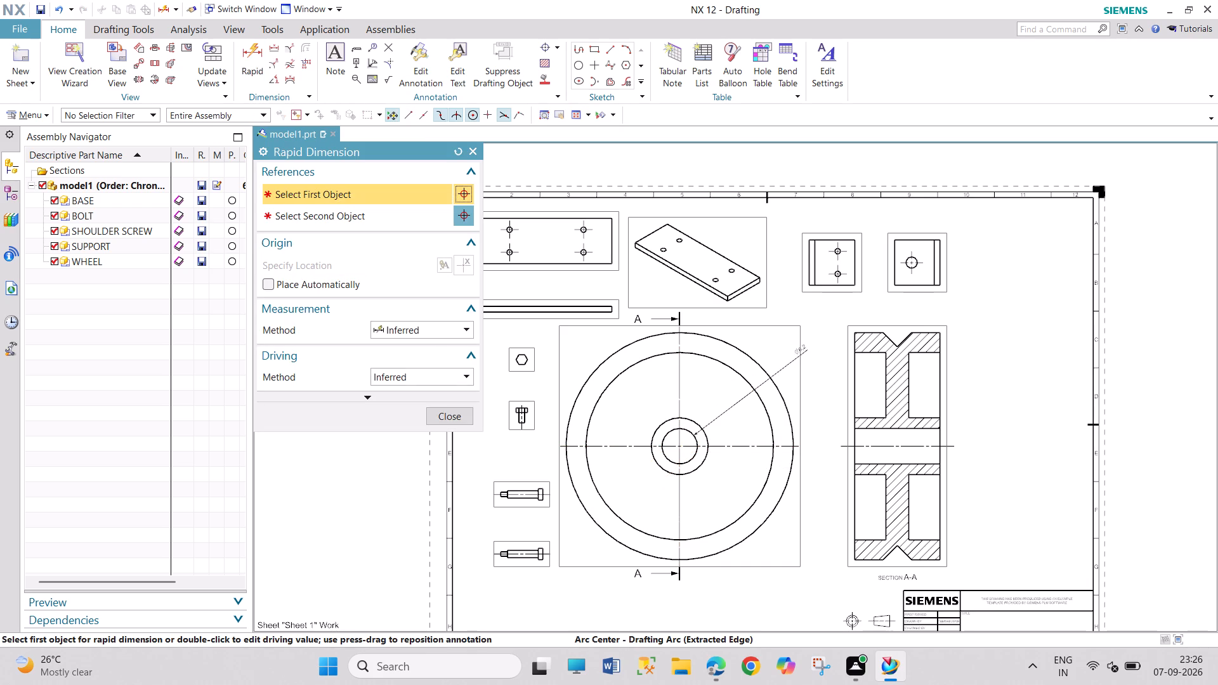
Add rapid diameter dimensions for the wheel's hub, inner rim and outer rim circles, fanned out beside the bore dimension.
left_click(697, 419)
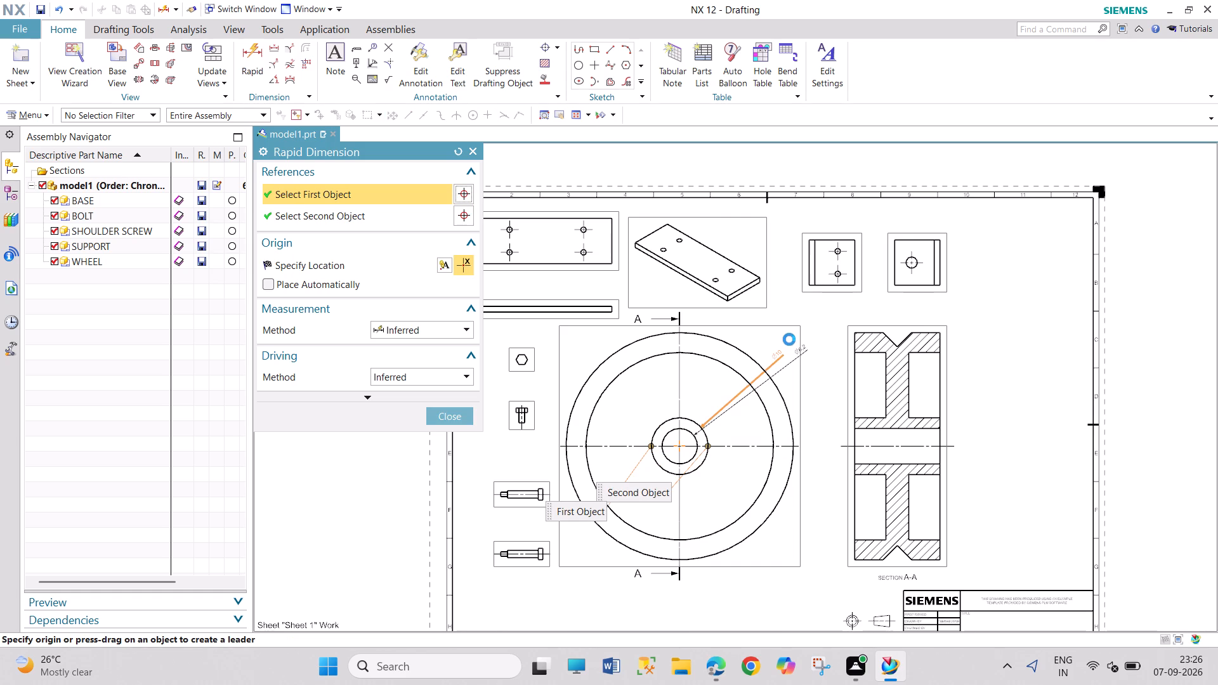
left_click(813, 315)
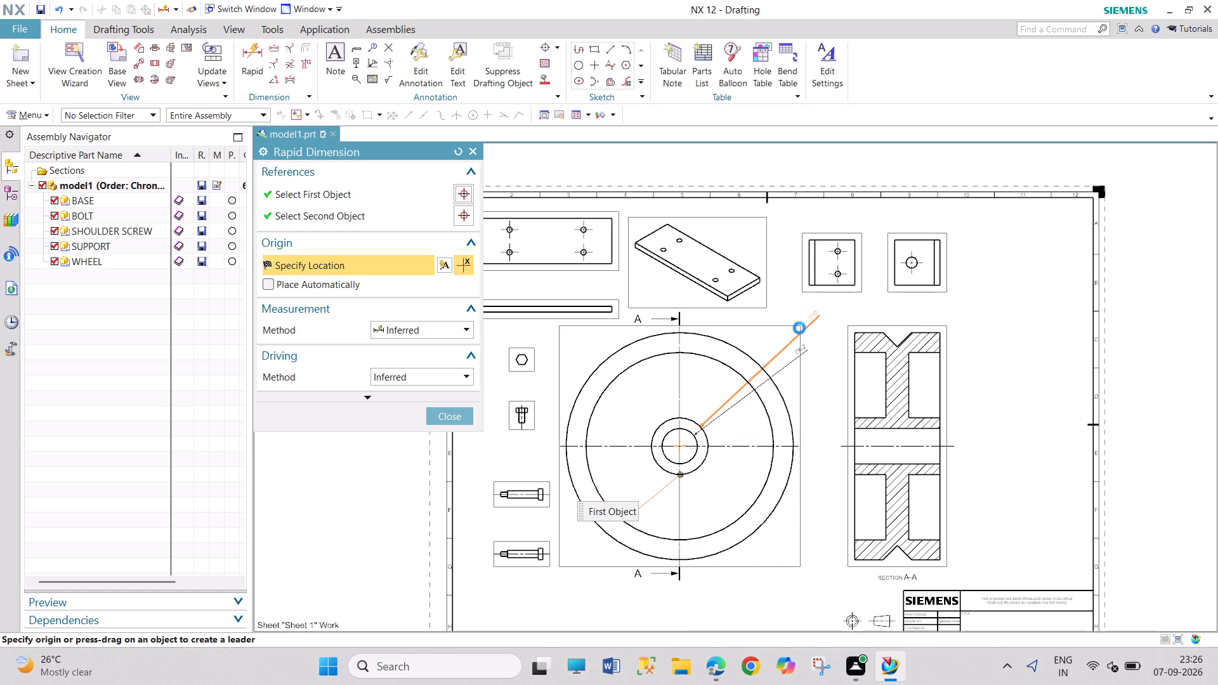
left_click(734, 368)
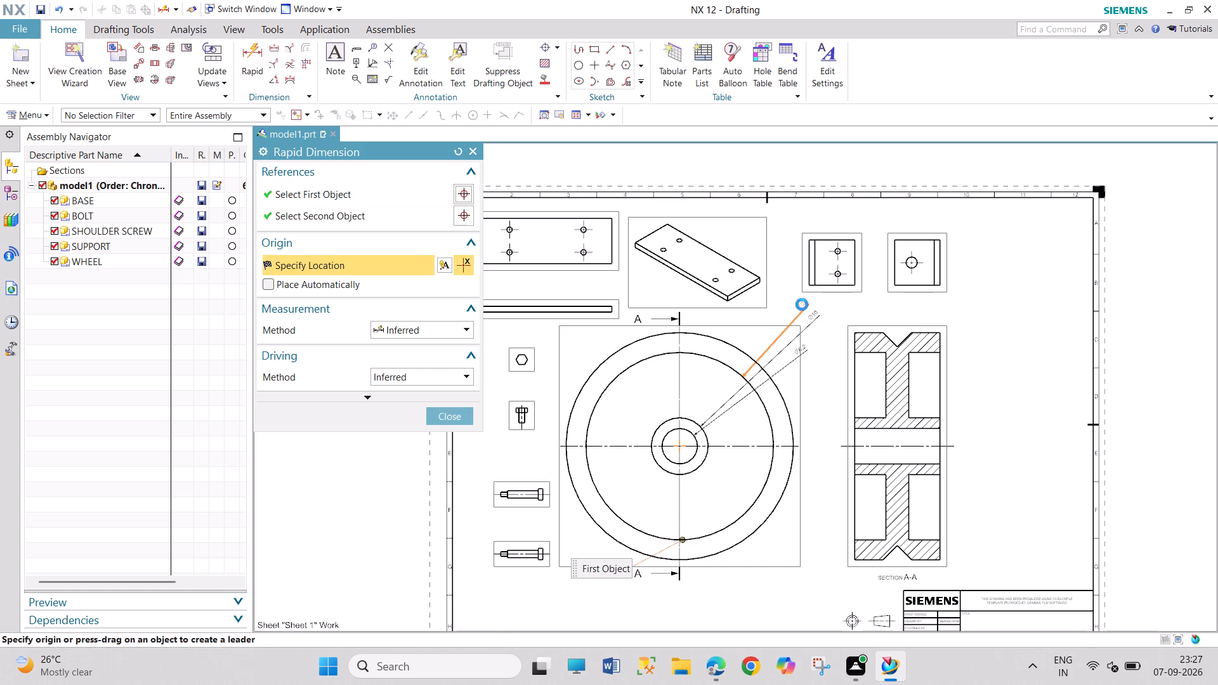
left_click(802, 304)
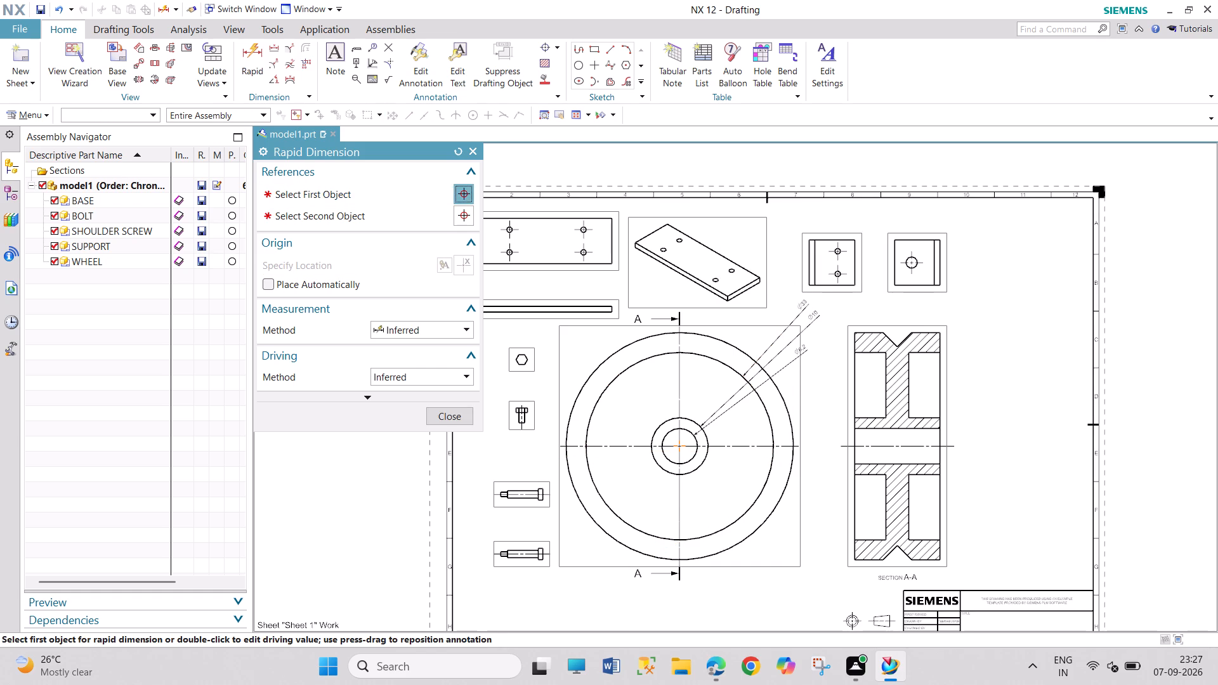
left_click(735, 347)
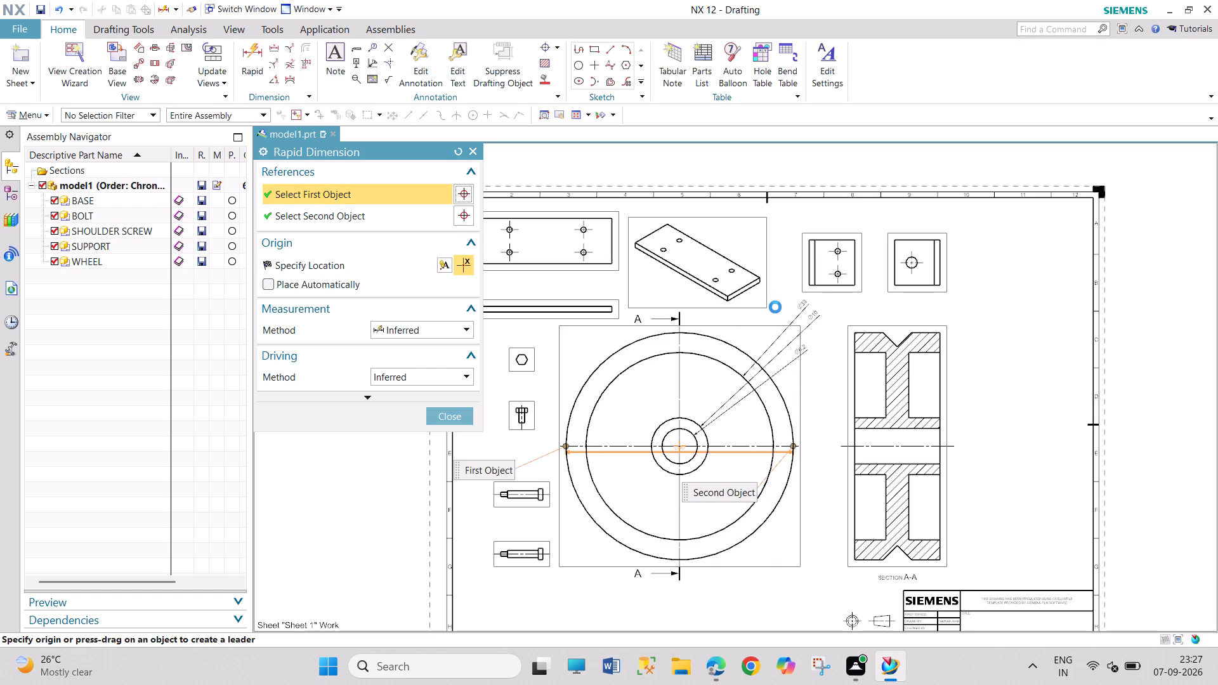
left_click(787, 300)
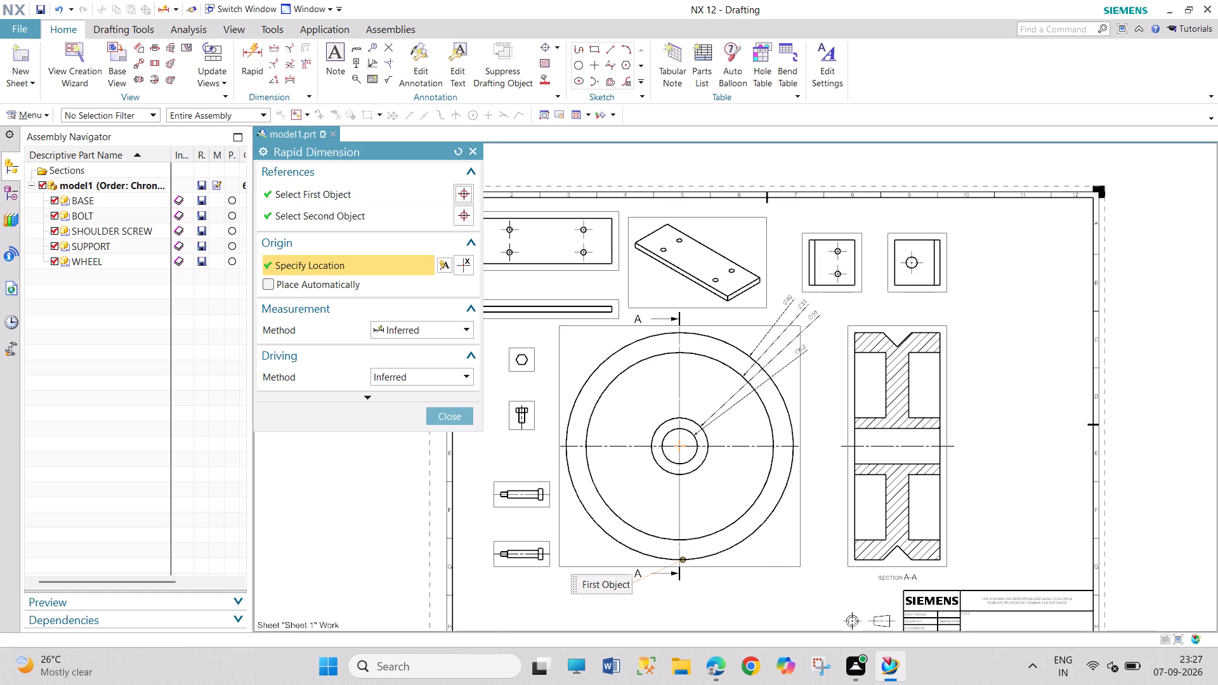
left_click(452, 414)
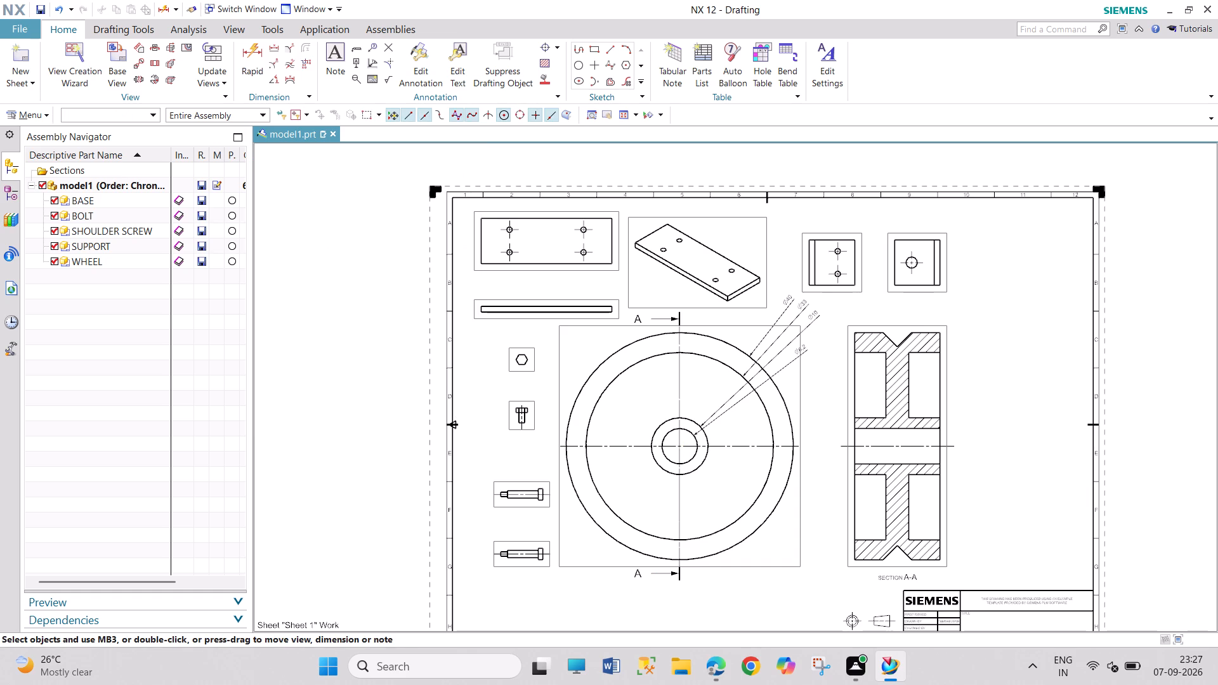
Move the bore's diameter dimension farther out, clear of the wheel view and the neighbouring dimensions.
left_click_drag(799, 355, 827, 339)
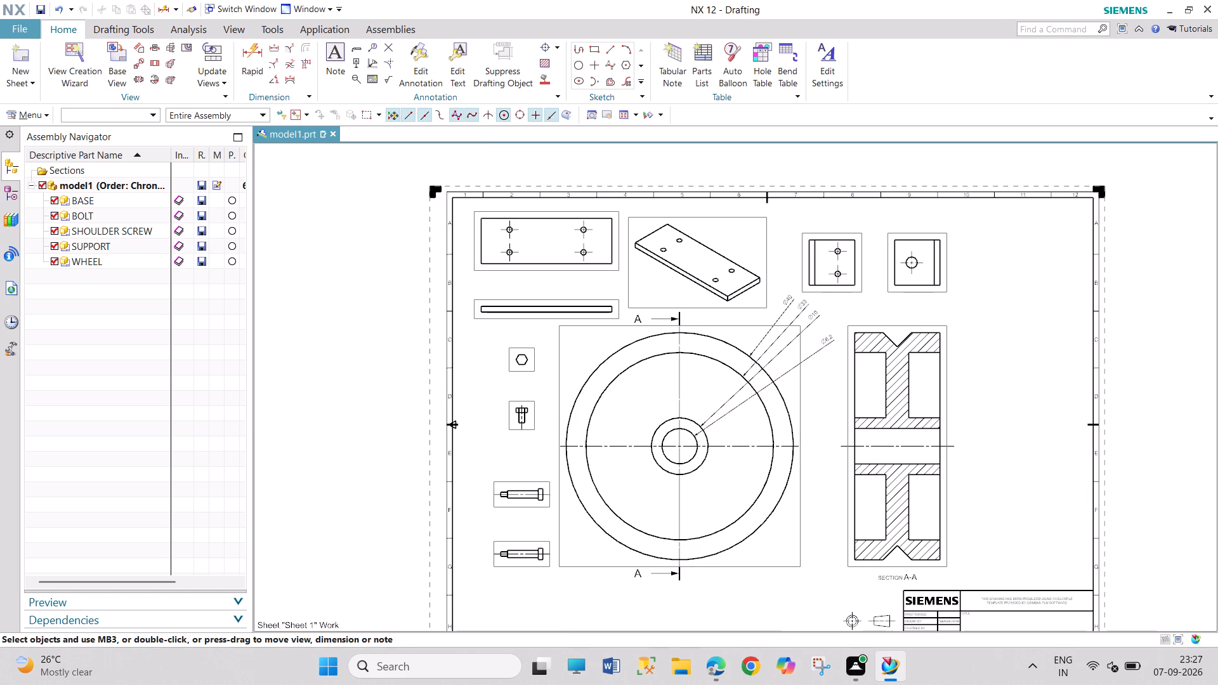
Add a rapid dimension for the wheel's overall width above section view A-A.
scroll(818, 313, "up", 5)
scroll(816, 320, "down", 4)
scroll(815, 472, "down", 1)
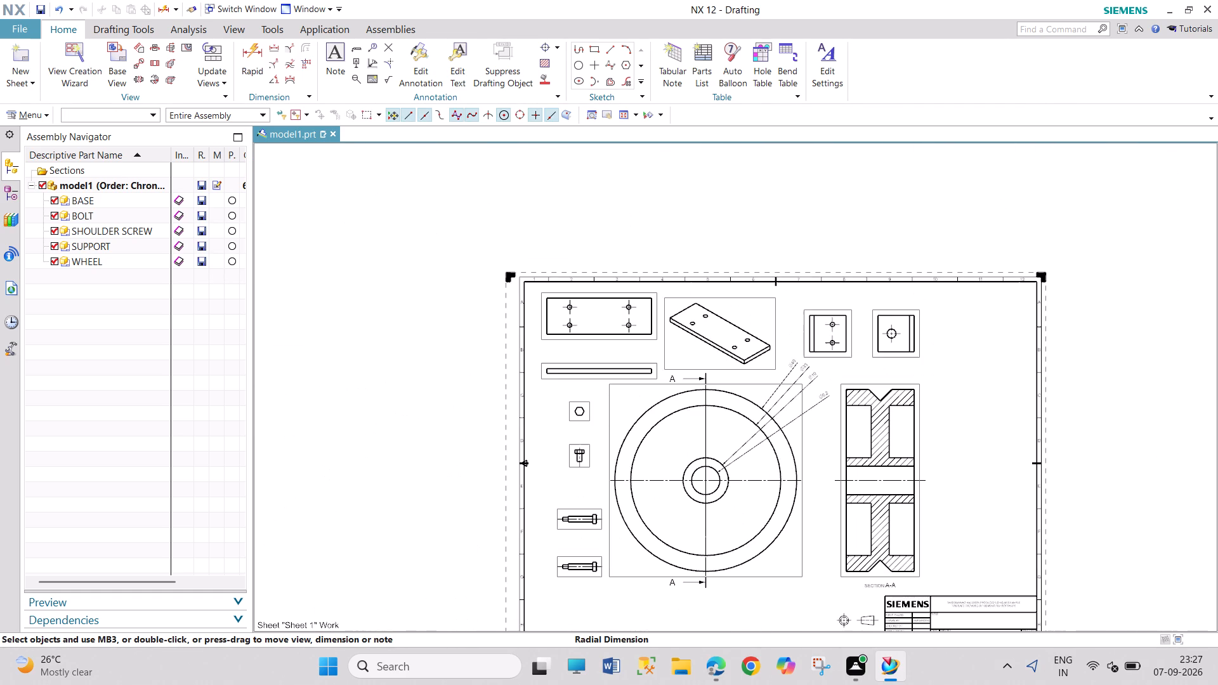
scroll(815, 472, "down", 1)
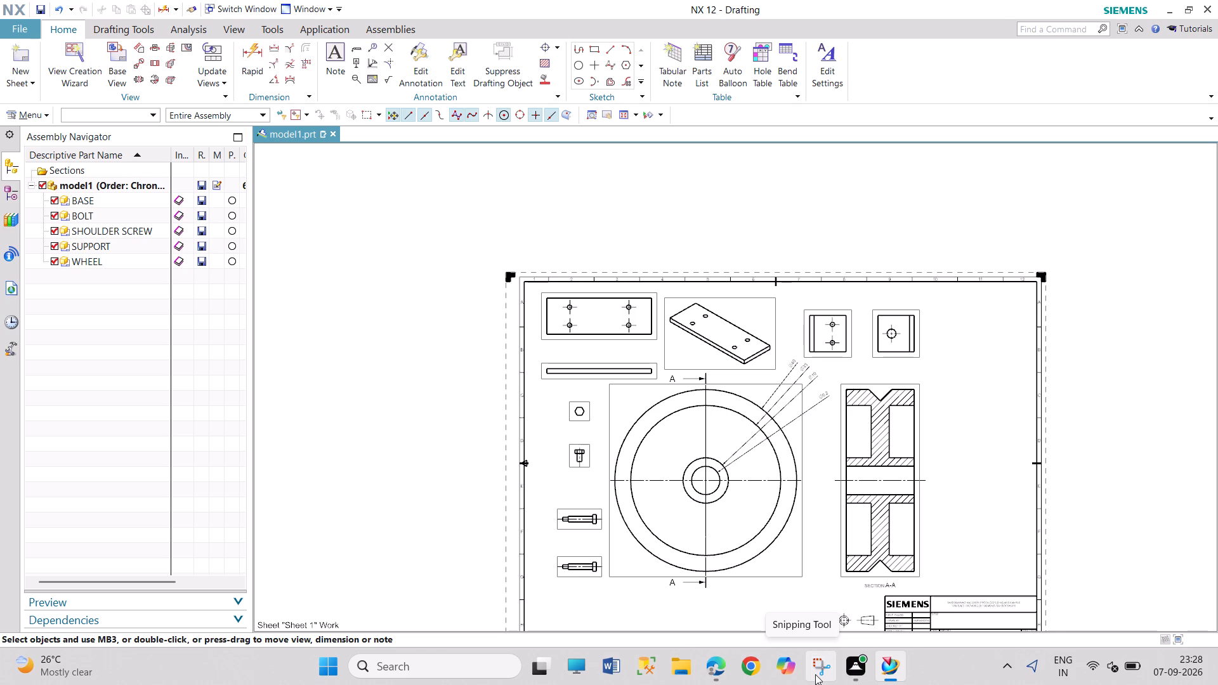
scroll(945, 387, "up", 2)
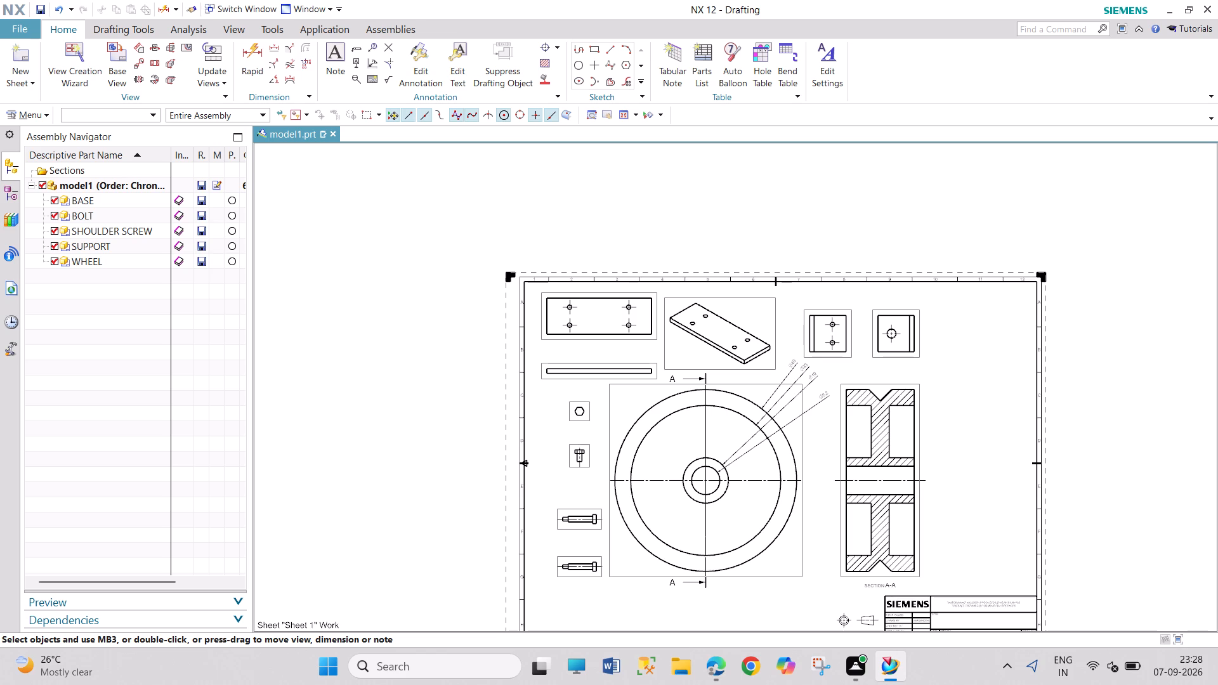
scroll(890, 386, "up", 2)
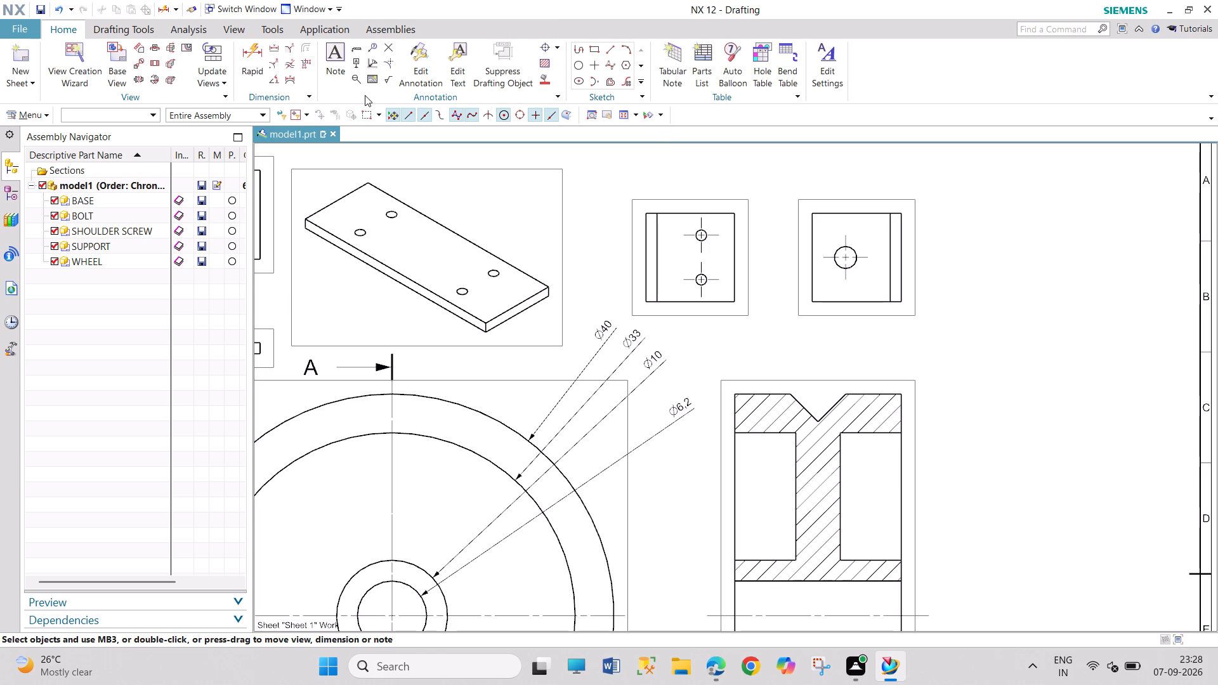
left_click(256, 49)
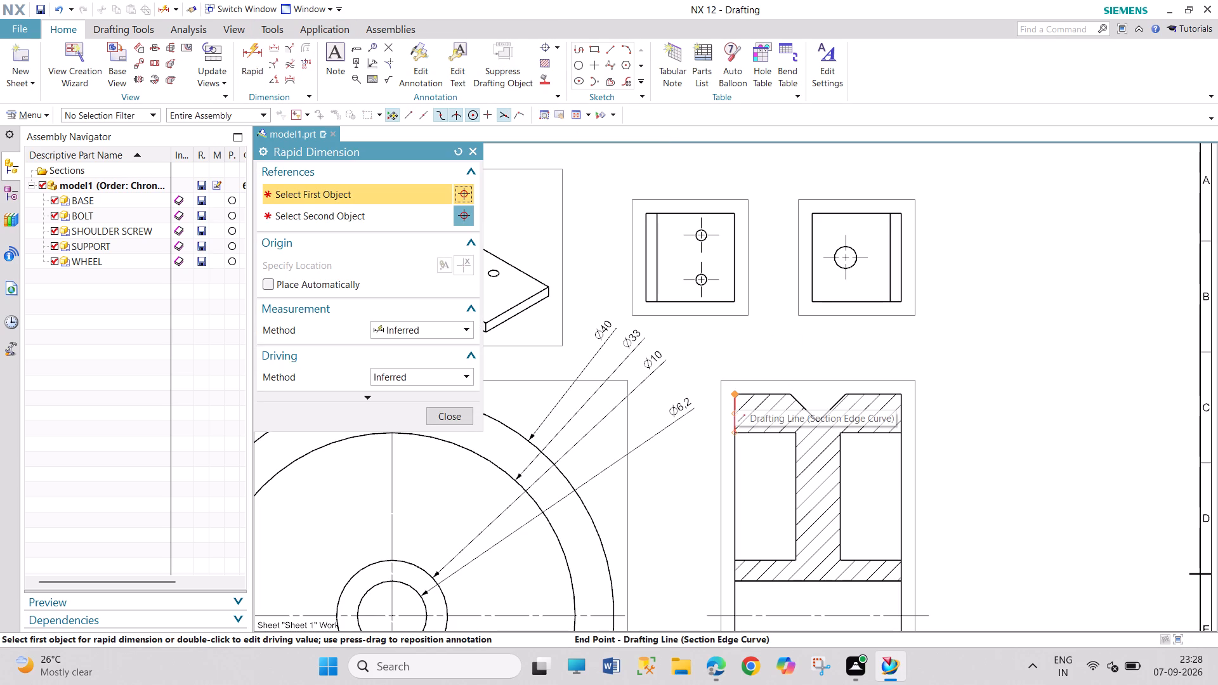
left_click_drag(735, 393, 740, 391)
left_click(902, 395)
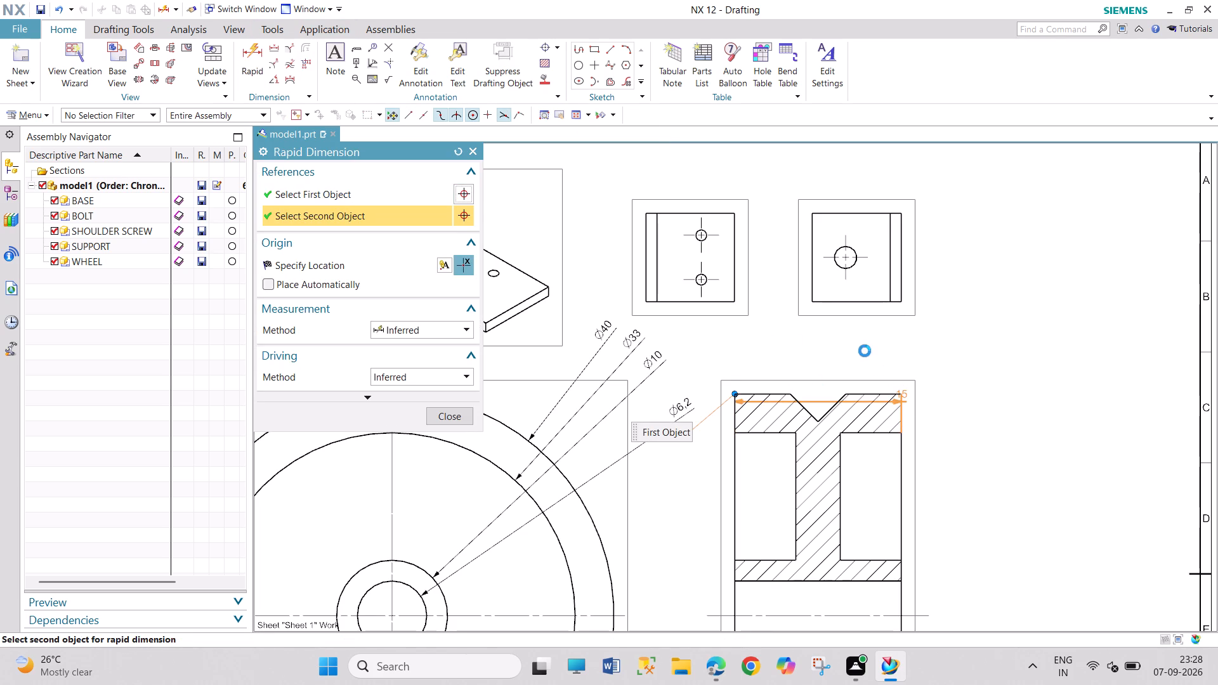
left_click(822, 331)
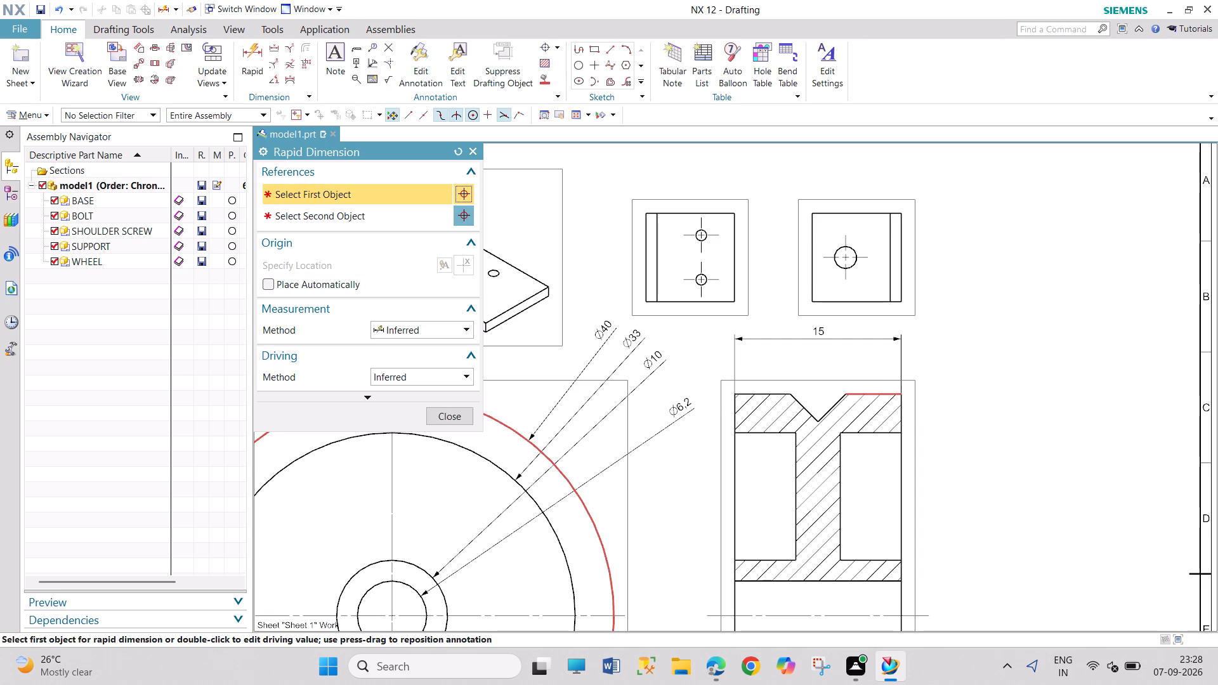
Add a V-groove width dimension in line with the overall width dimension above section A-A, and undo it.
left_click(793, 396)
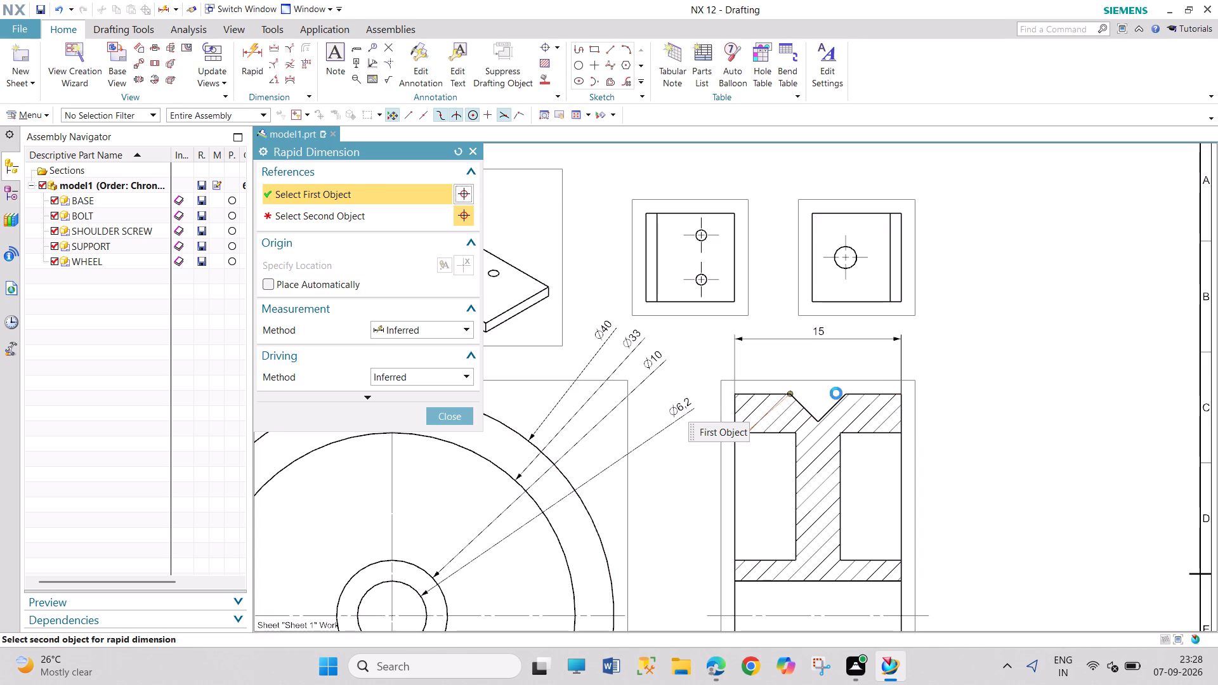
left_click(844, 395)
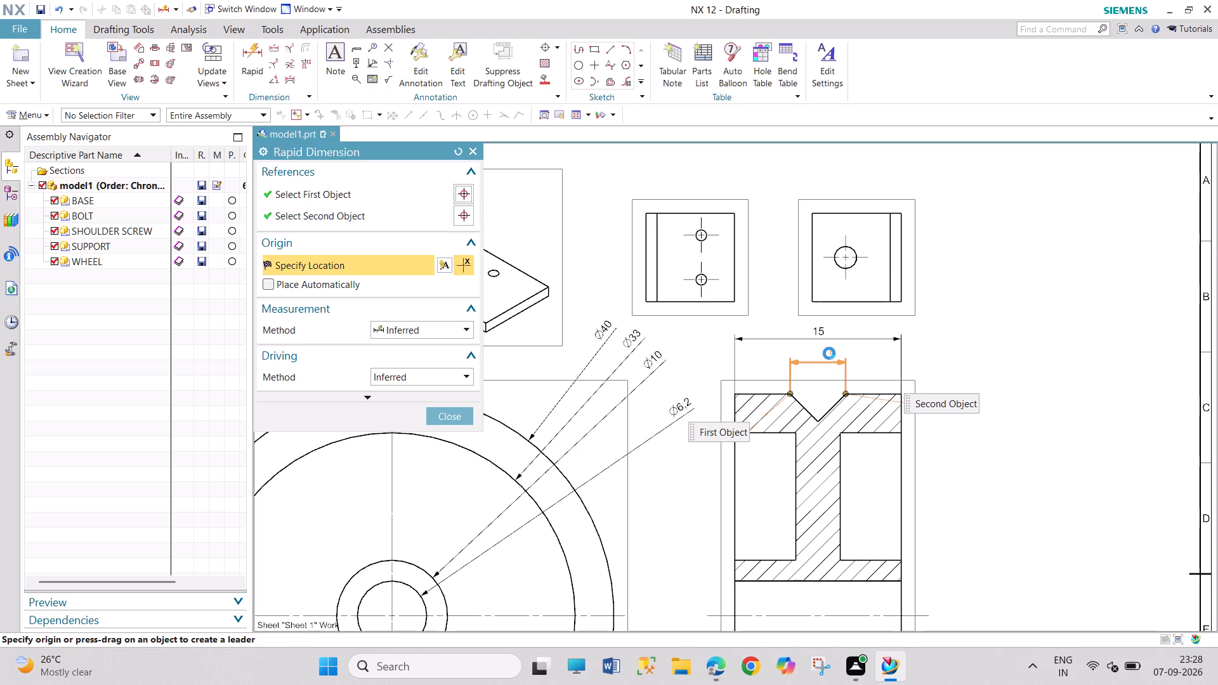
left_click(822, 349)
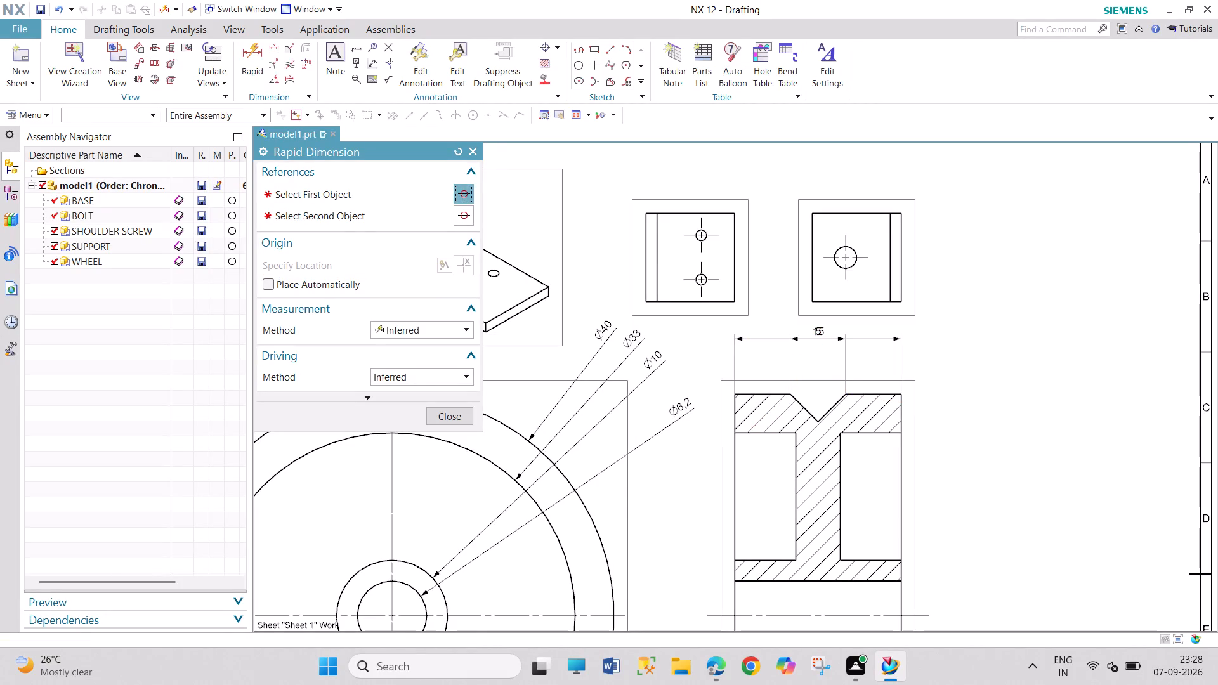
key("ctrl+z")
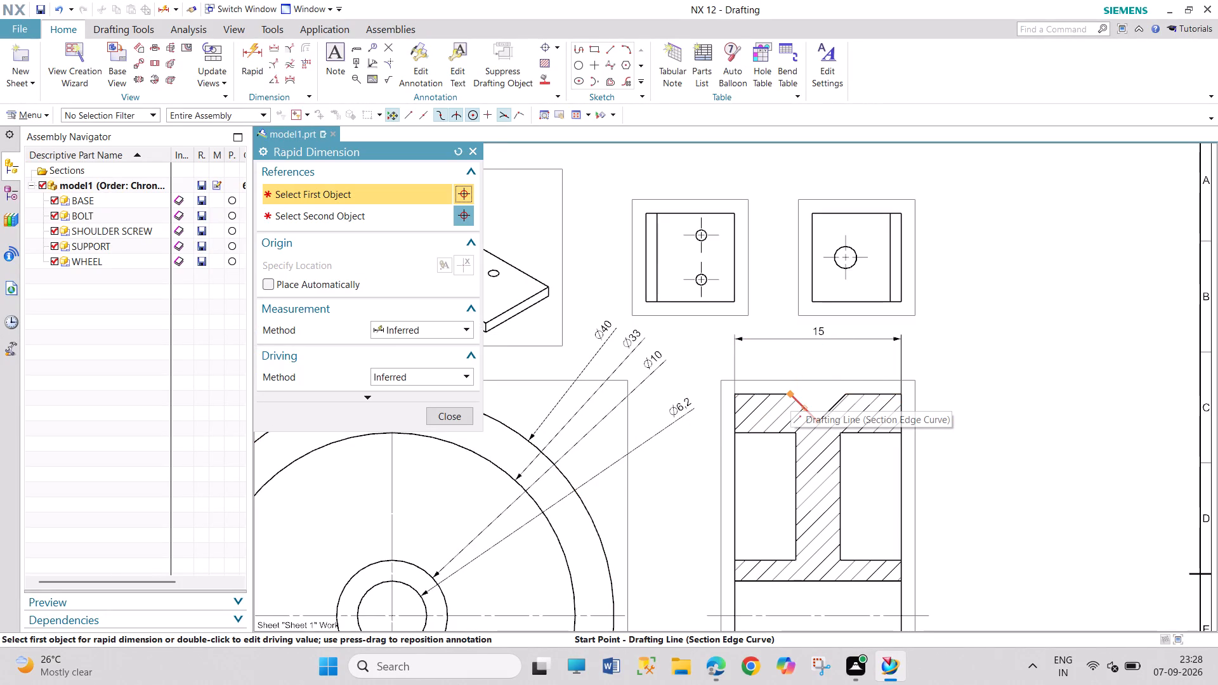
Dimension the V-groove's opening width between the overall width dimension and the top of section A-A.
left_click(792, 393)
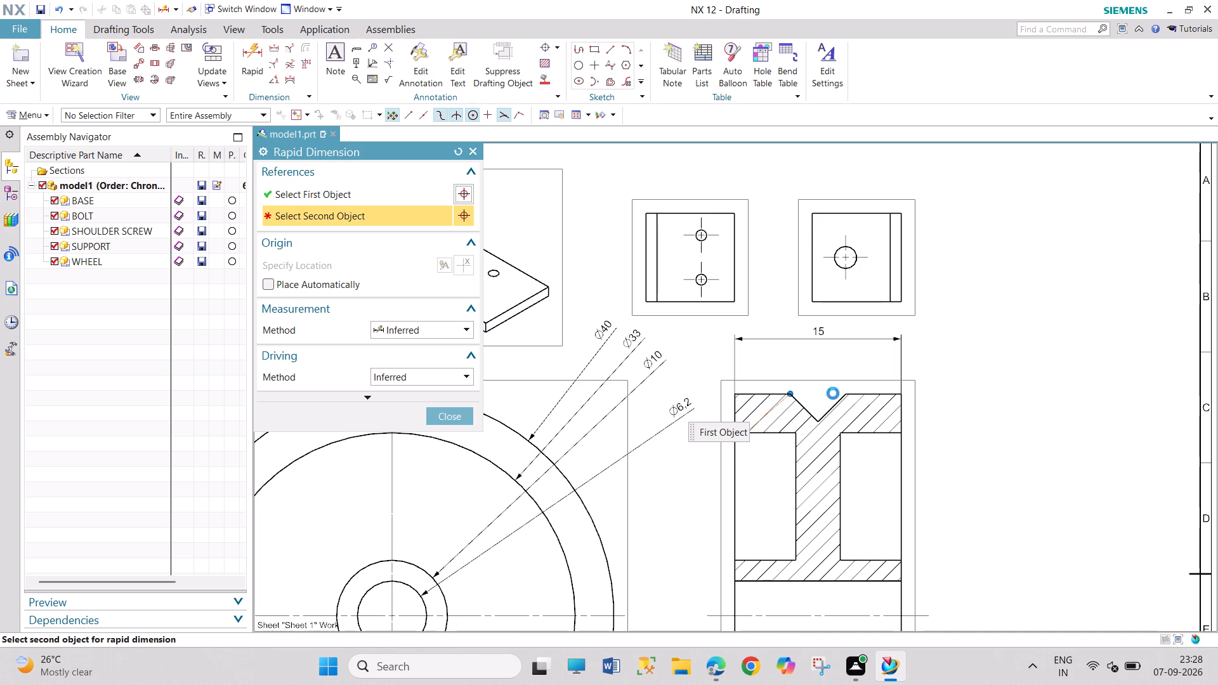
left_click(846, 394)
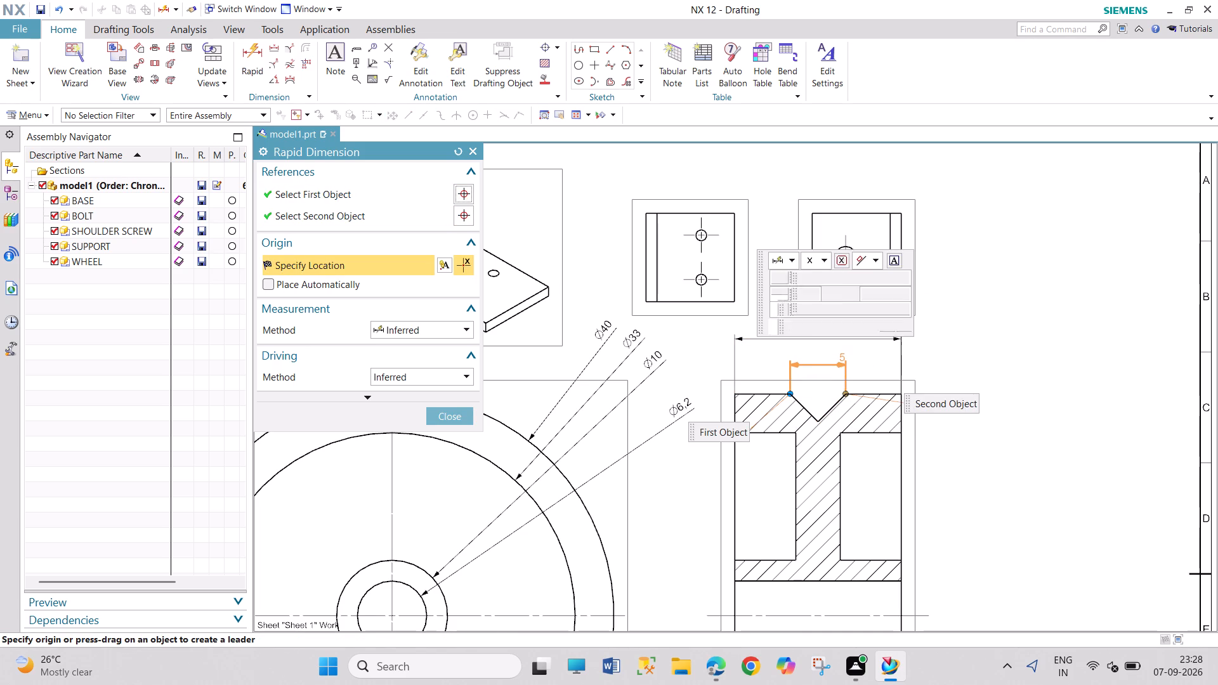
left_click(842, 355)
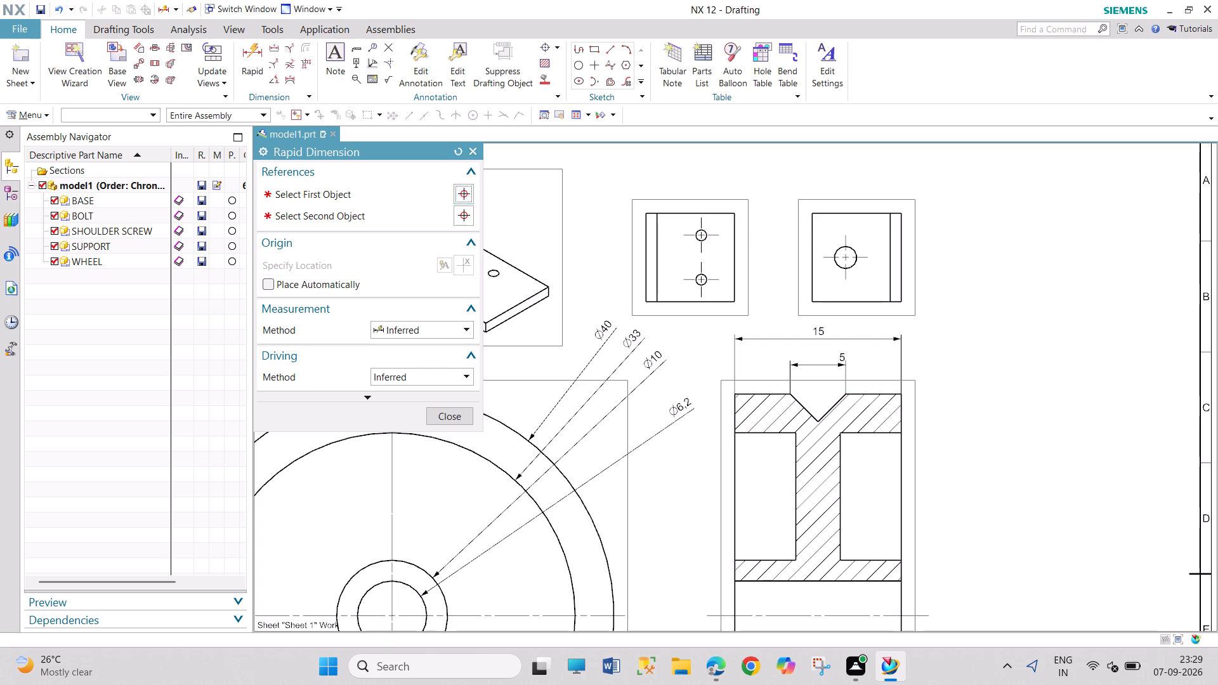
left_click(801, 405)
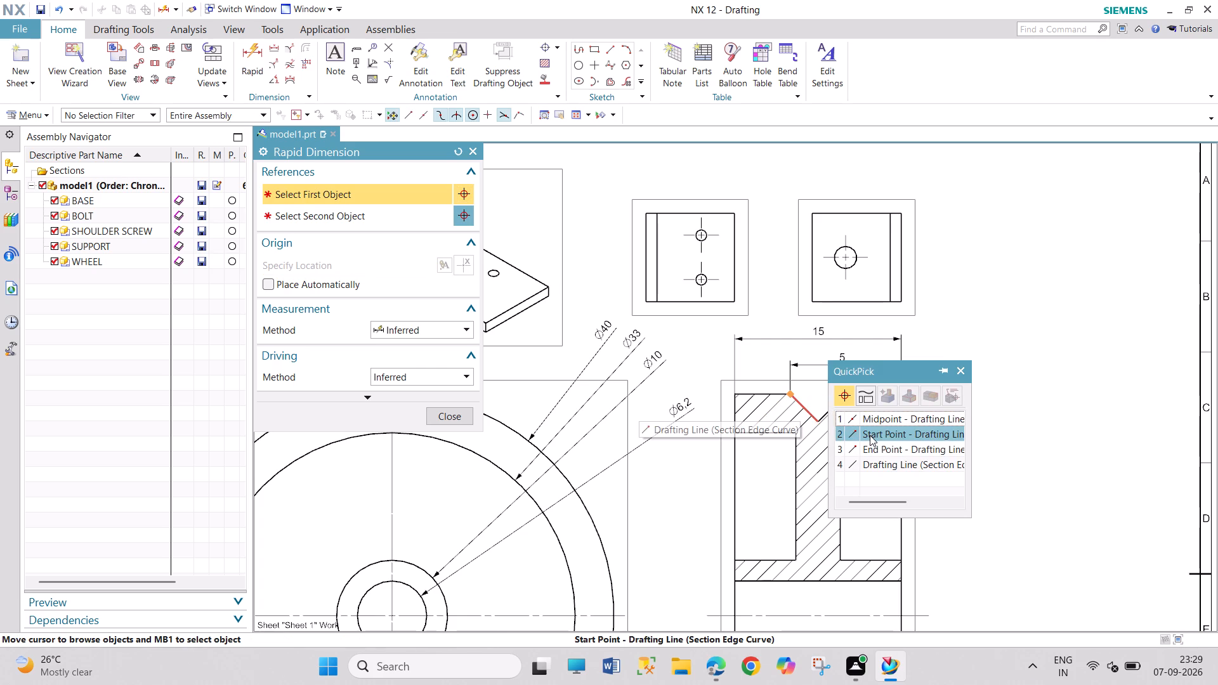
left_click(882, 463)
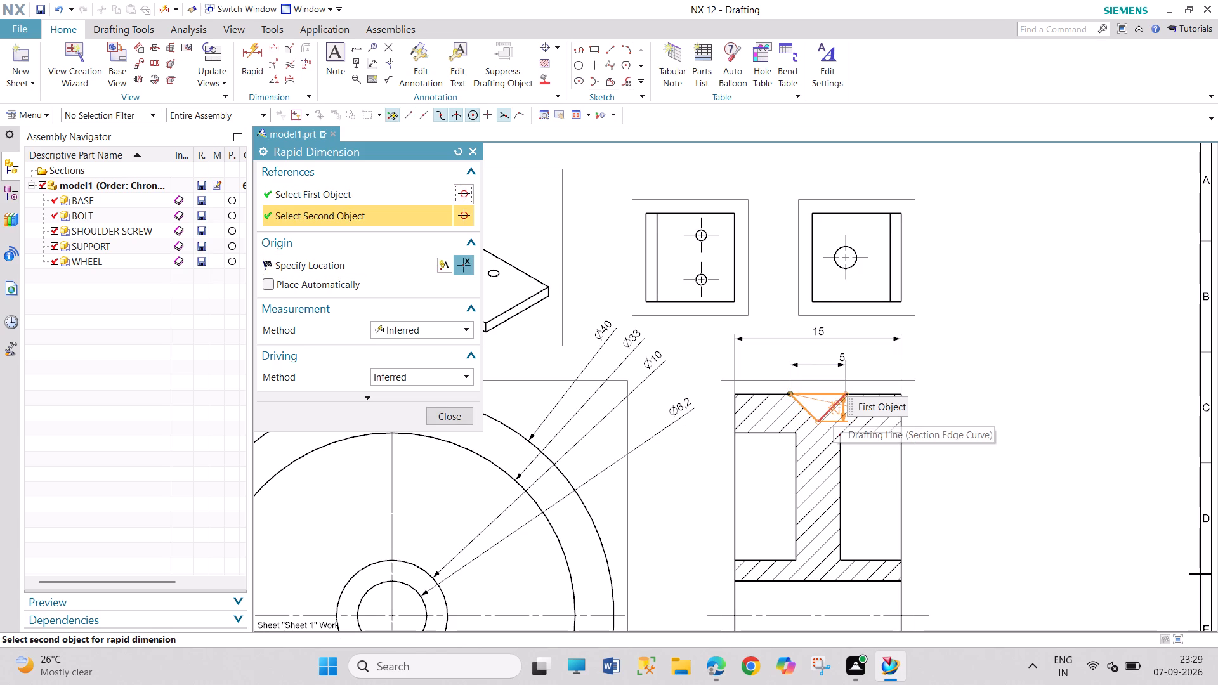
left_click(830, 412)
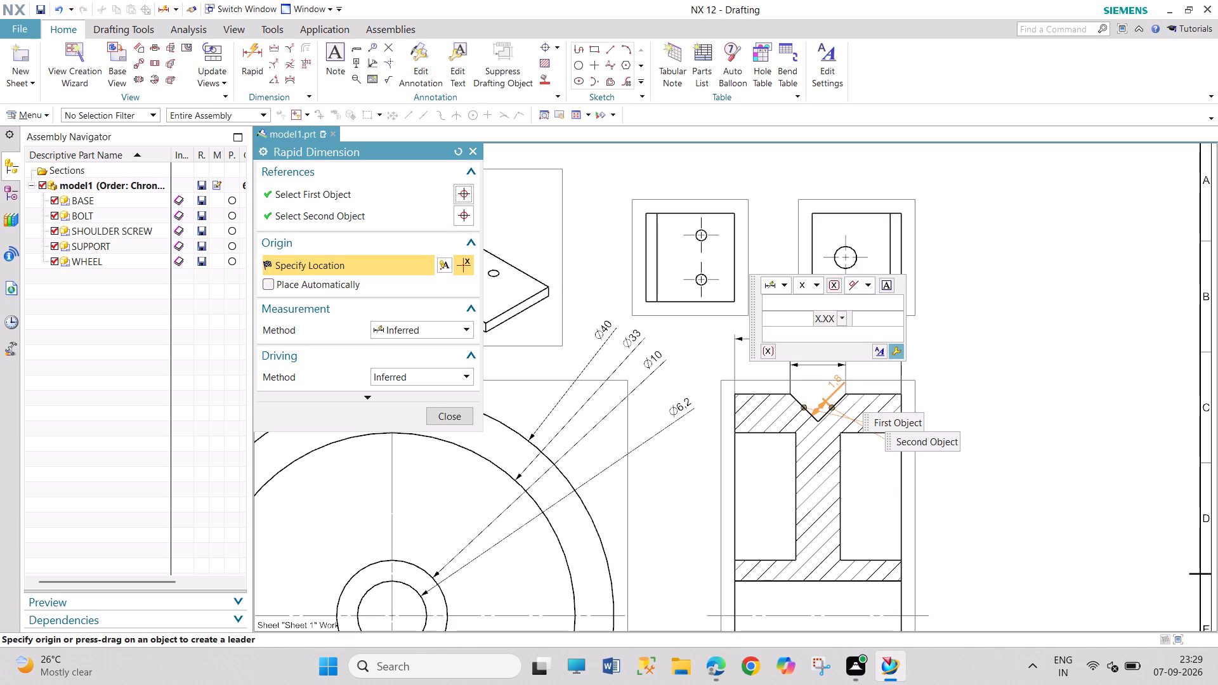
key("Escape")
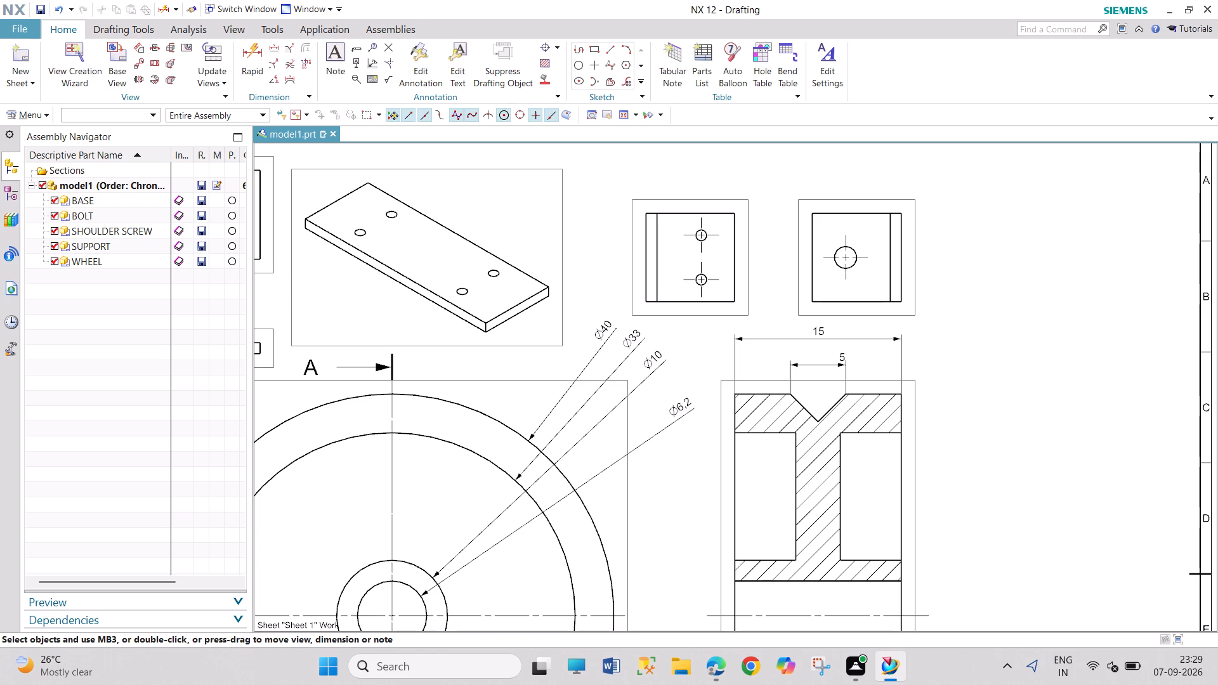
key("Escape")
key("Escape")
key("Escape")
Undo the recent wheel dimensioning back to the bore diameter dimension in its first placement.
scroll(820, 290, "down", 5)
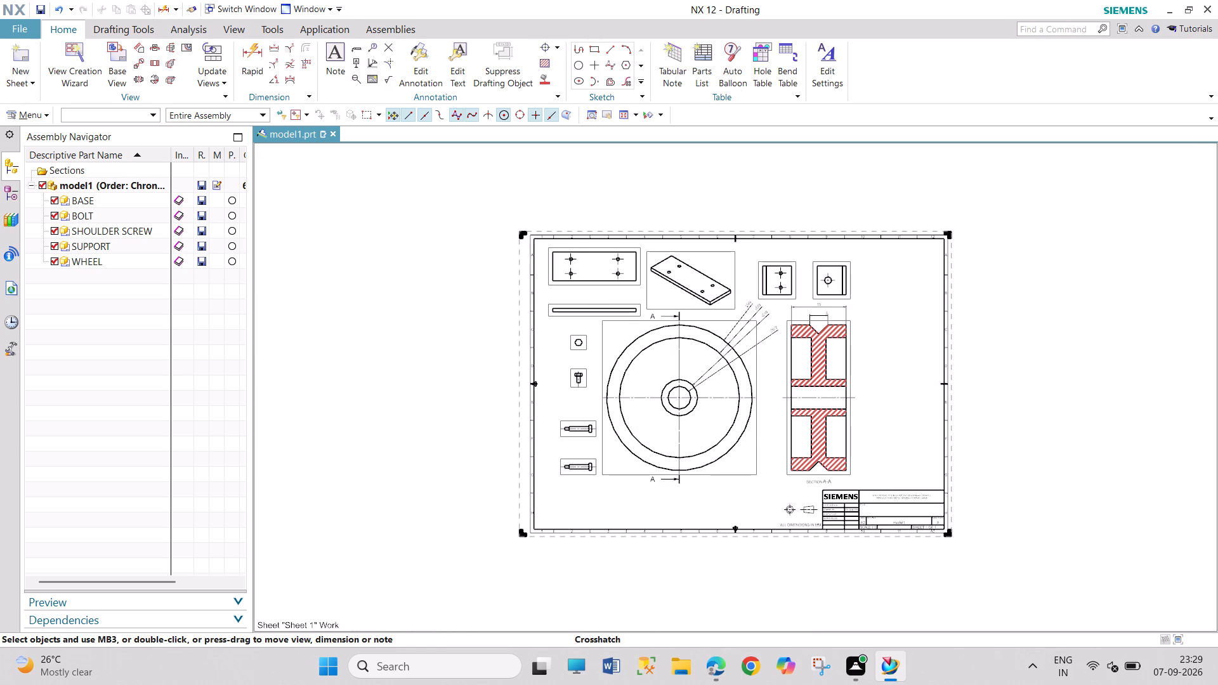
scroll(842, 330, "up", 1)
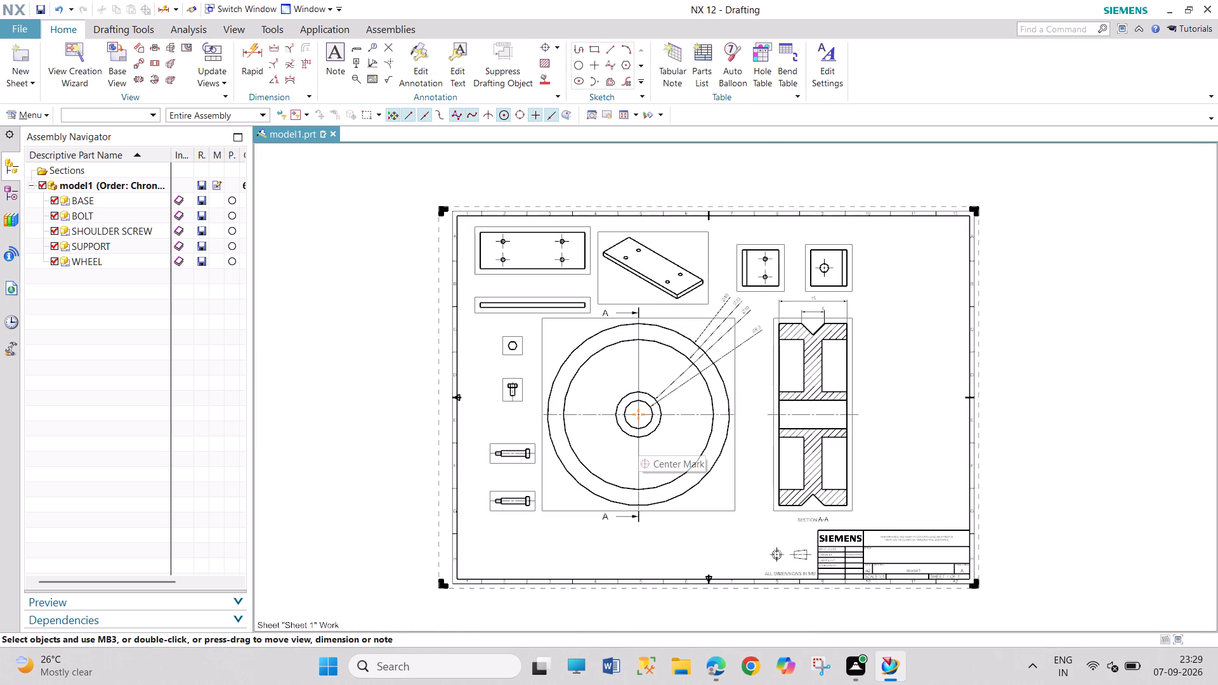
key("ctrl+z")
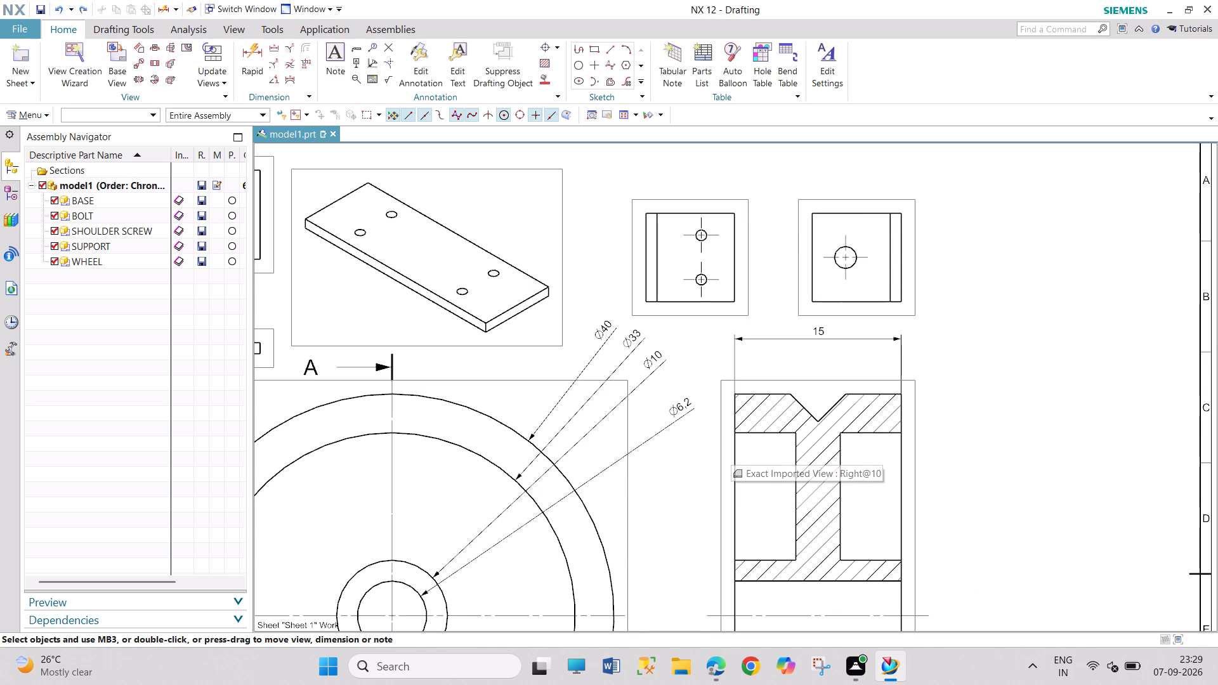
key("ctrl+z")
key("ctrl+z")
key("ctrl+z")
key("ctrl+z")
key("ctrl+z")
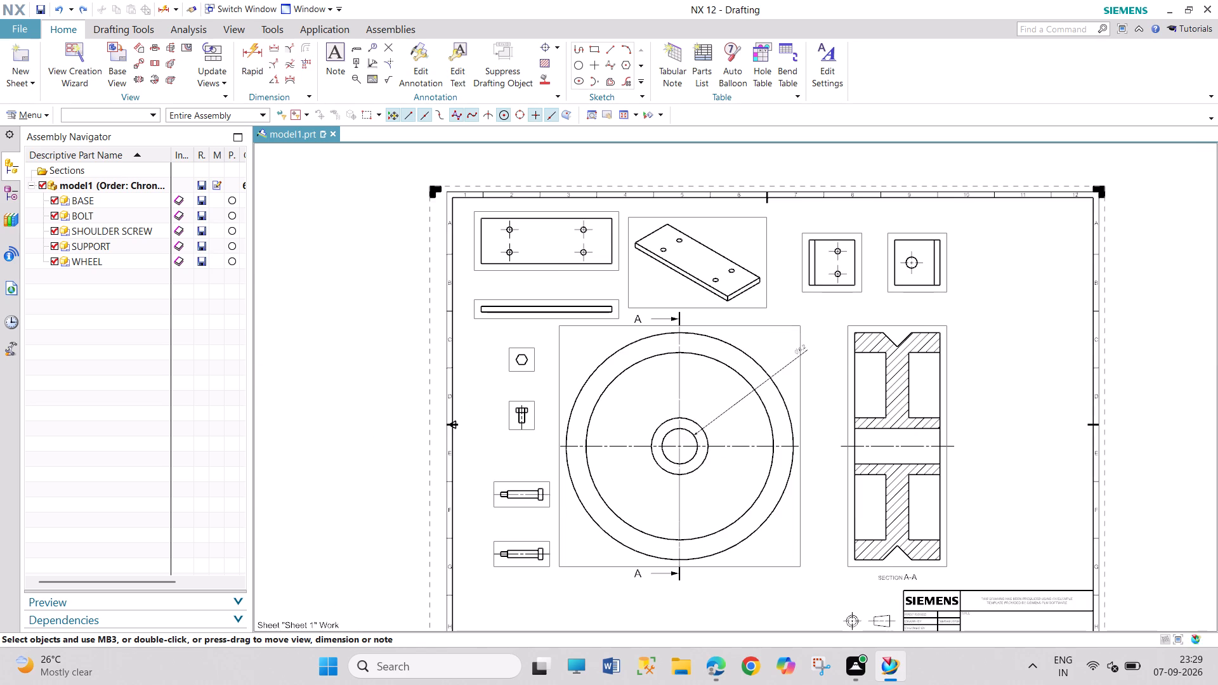
Undo the bore dimension, section view A-A and enlarged wheel view until the wheel is removed from the sheet.
key("ctrl+z")
key("ctrl+z")
key("ctrl+z")
key("ctrl+z")
key("ctrl+z")
key("ctrl+z")
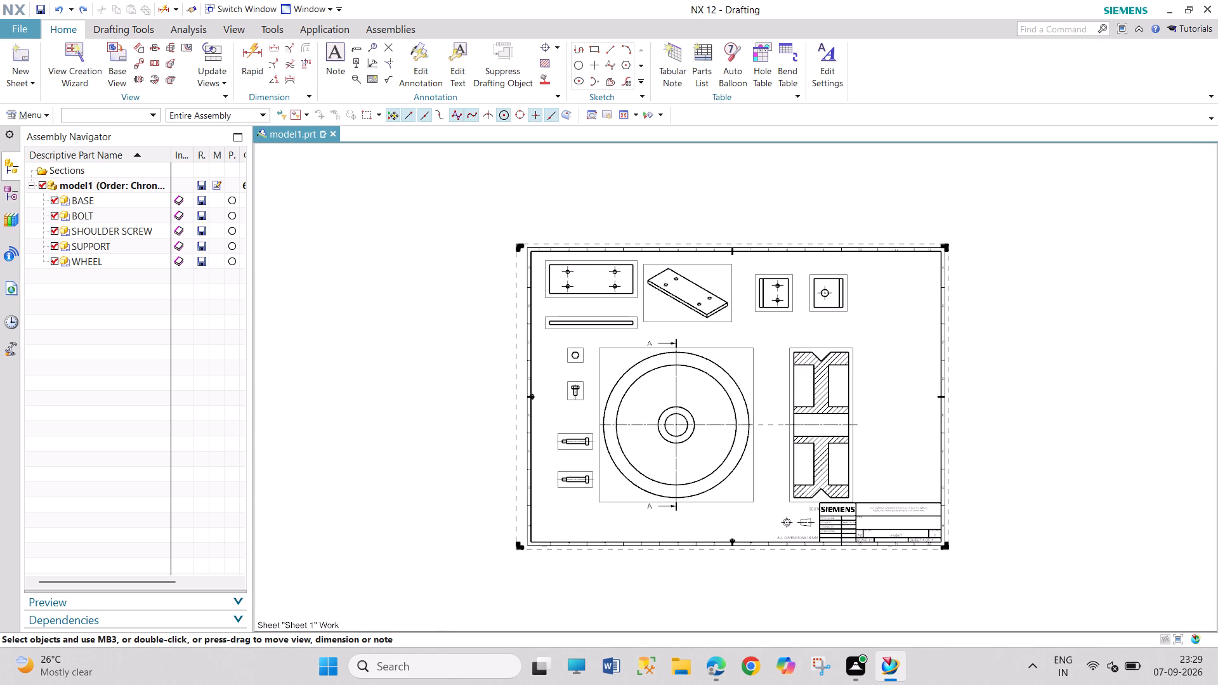
key("ctrl+z")
key("ctrl+z")
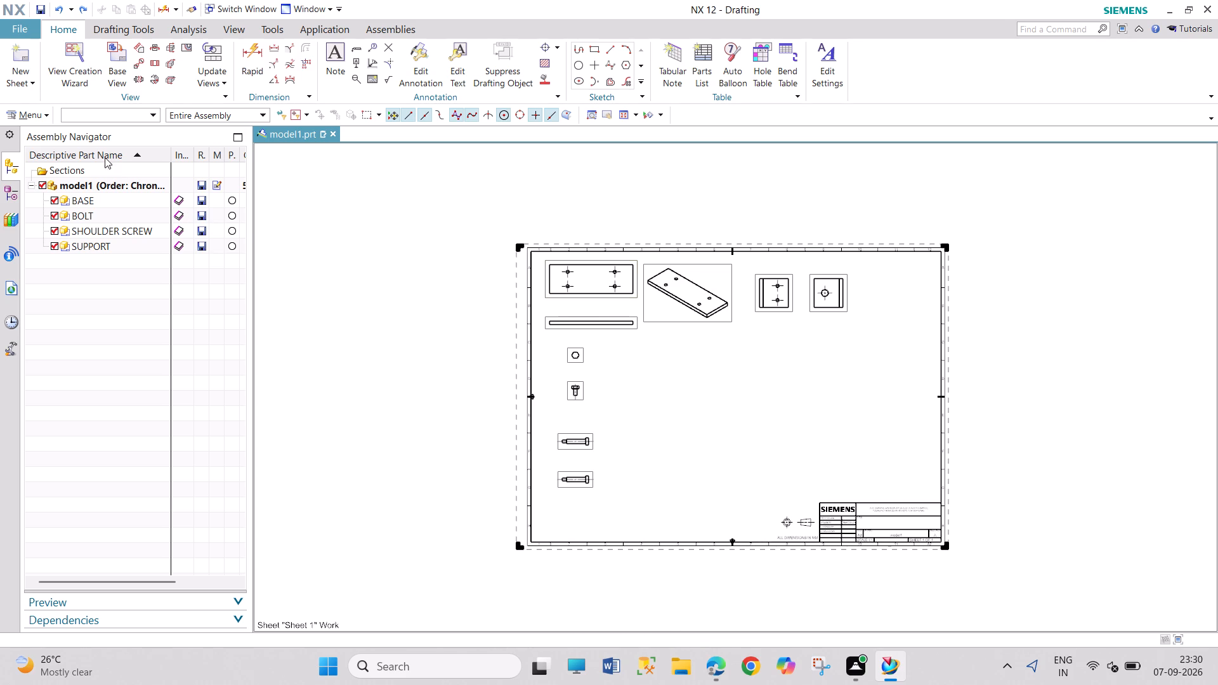
Place a Right base view of the WHEEL part at 1:1 beside the bolt views, with a projected side view to its right.
left_click(121, 64)
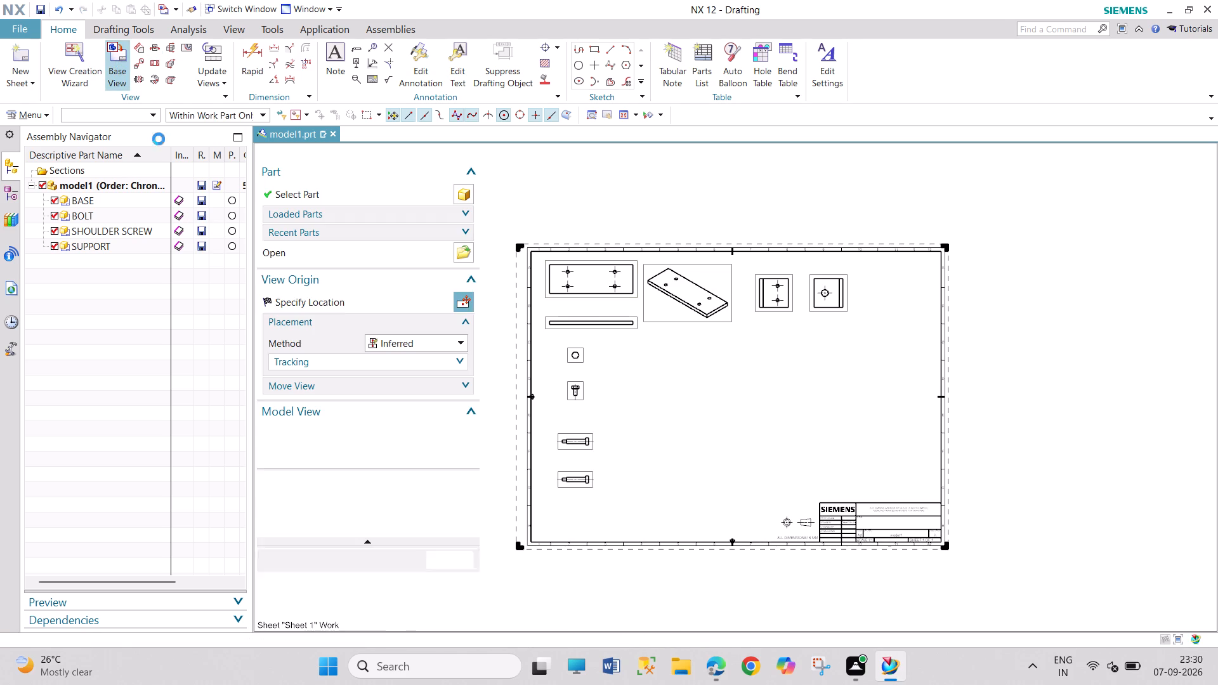
left_click(467, 249)
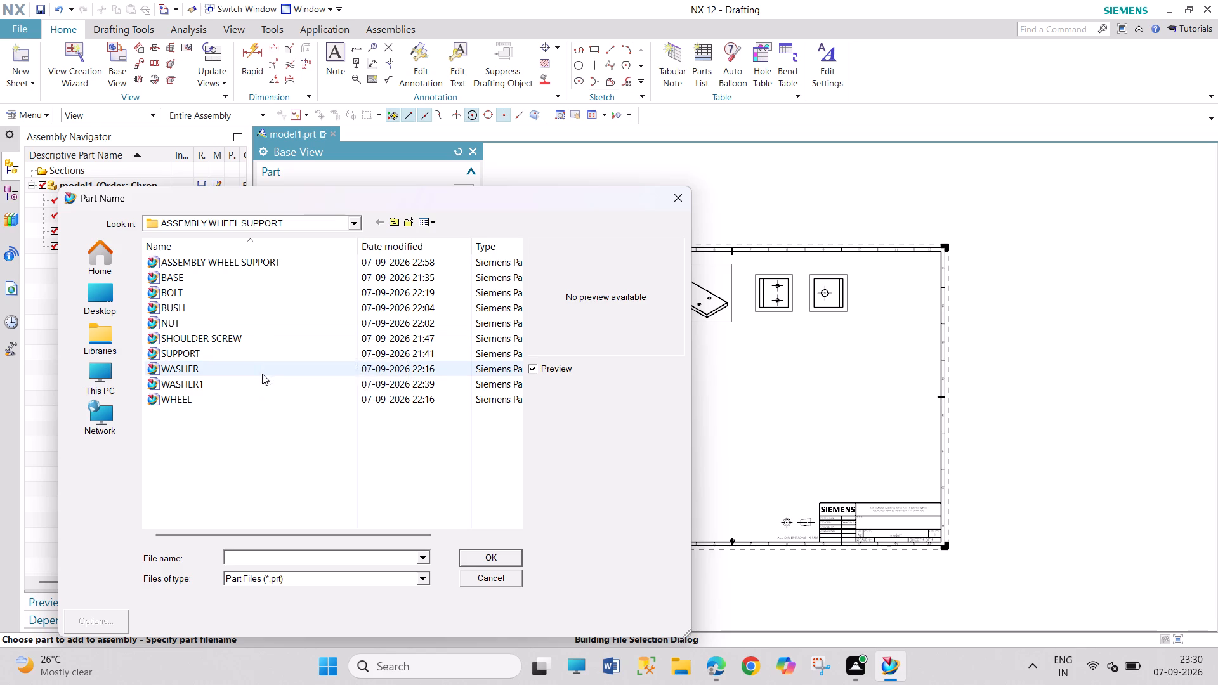
left_click(246, 401)
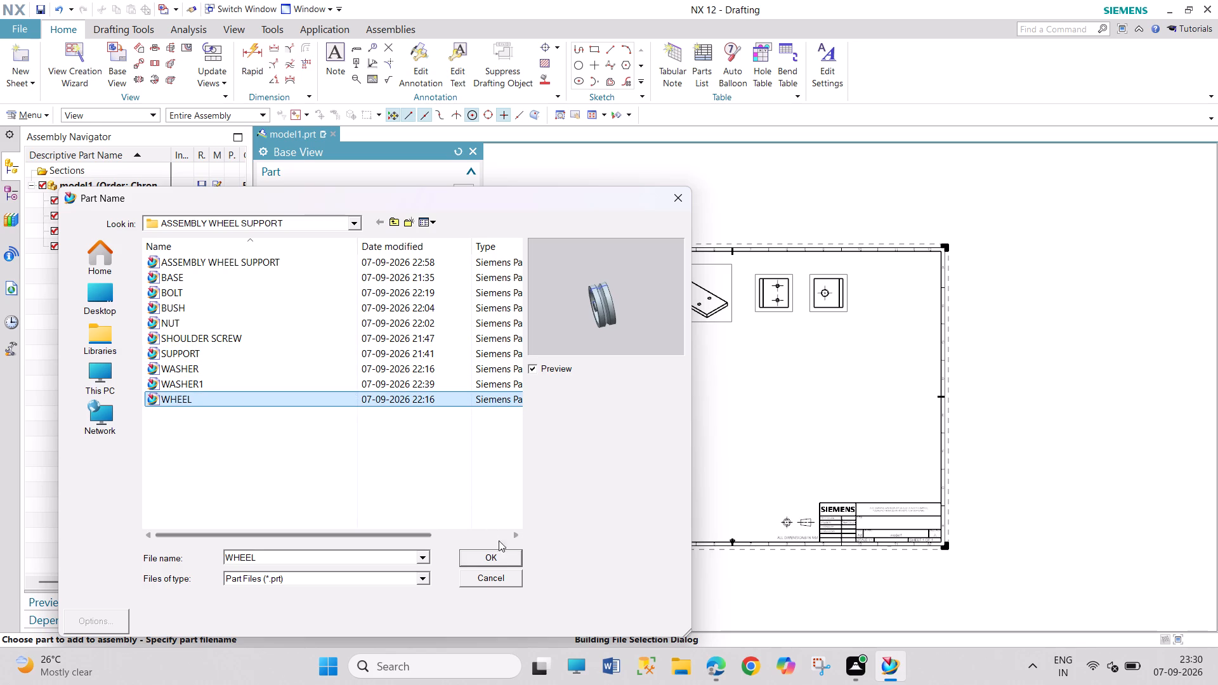
left_click(502, 549)
left_click(506, 558)
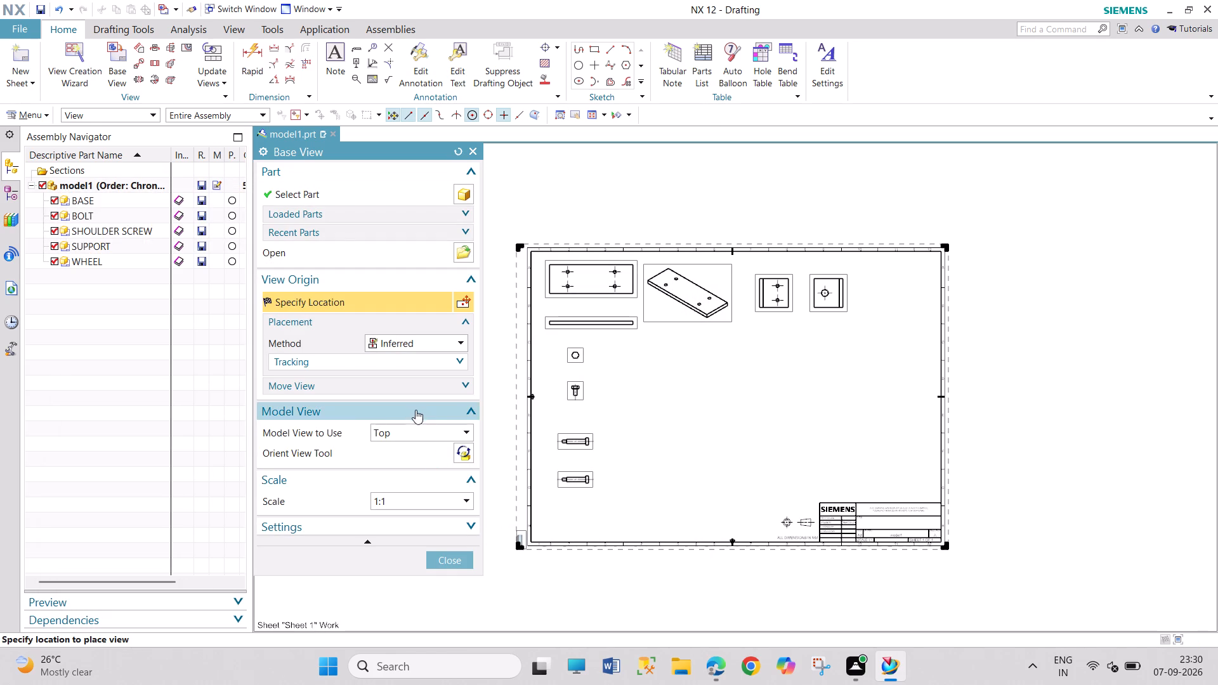
left_click(433, 433)
left_click(435, 476)
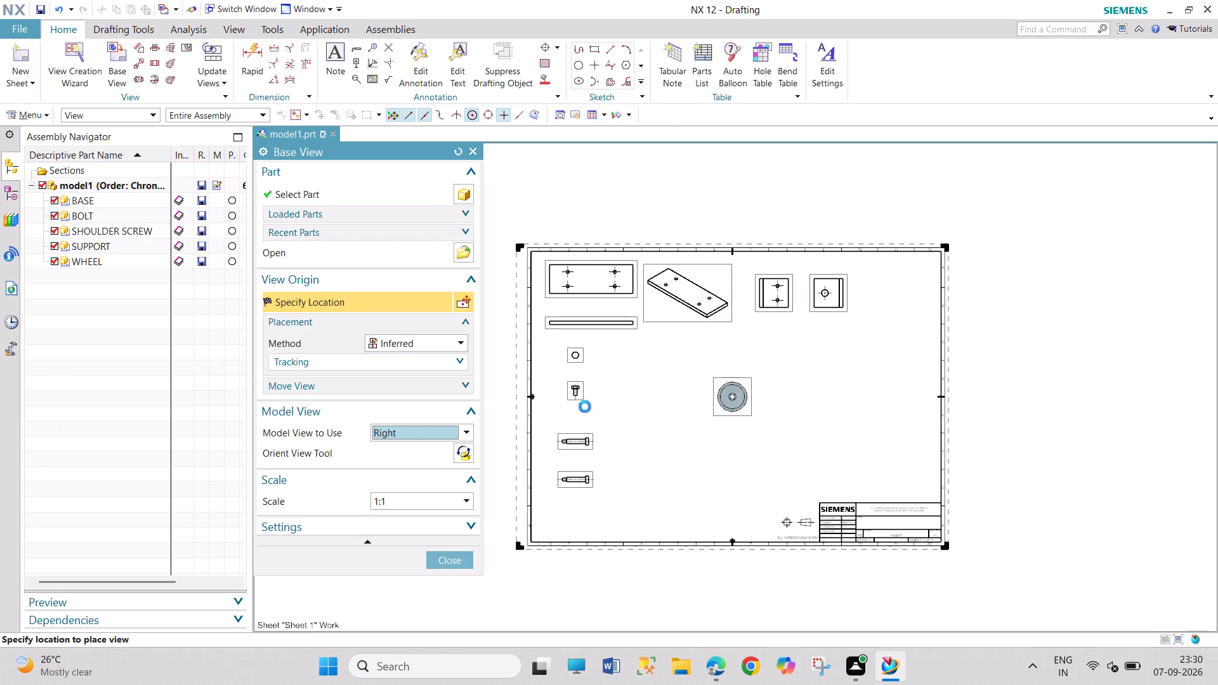
left_click(644, 367)
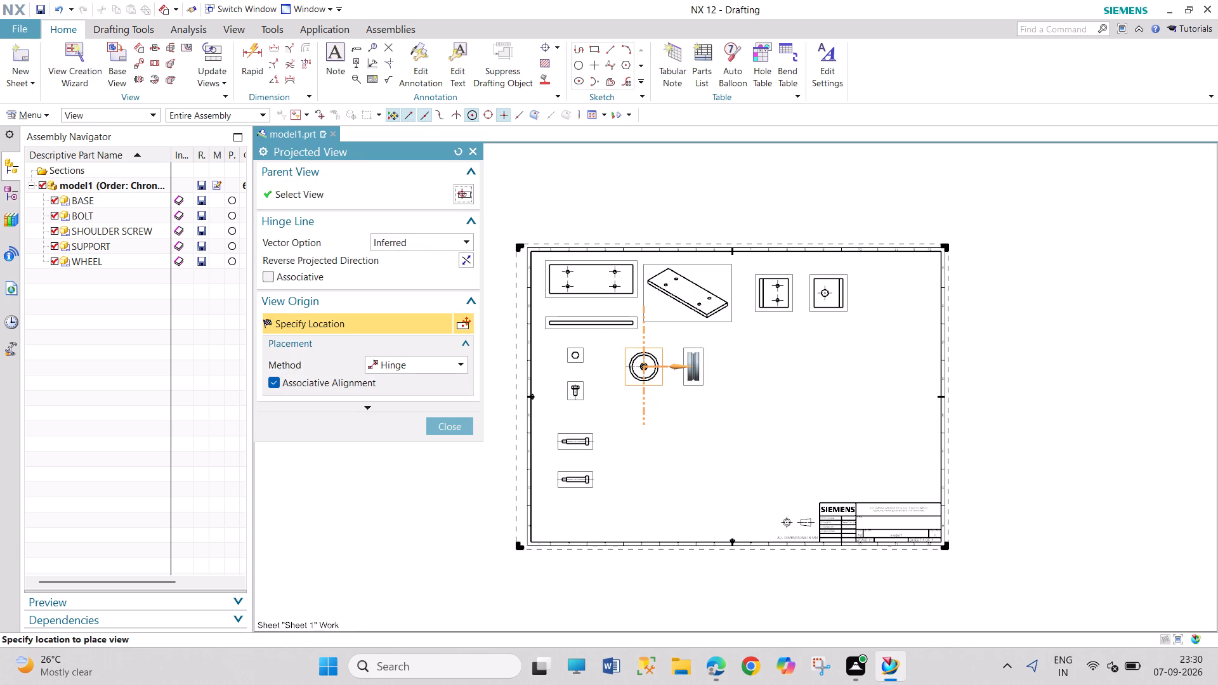
left_click(693, 368)
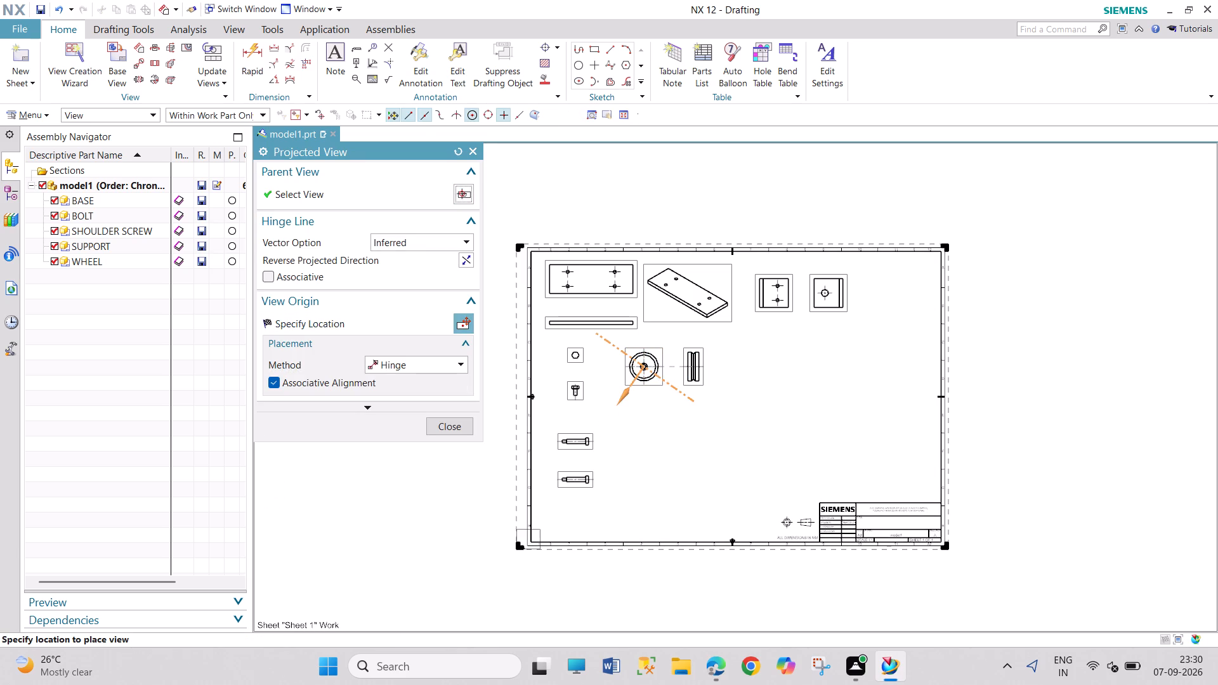
left_click(458, 426)
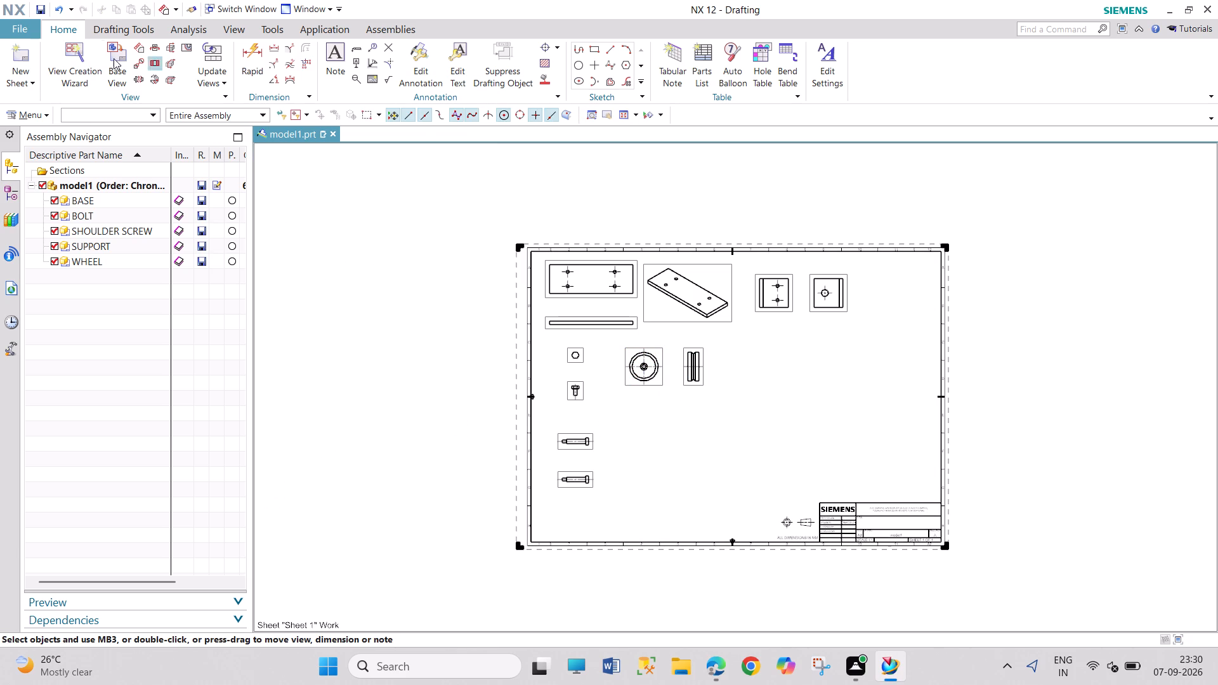
Start another base view on the sheet.
left_click(122, 56)
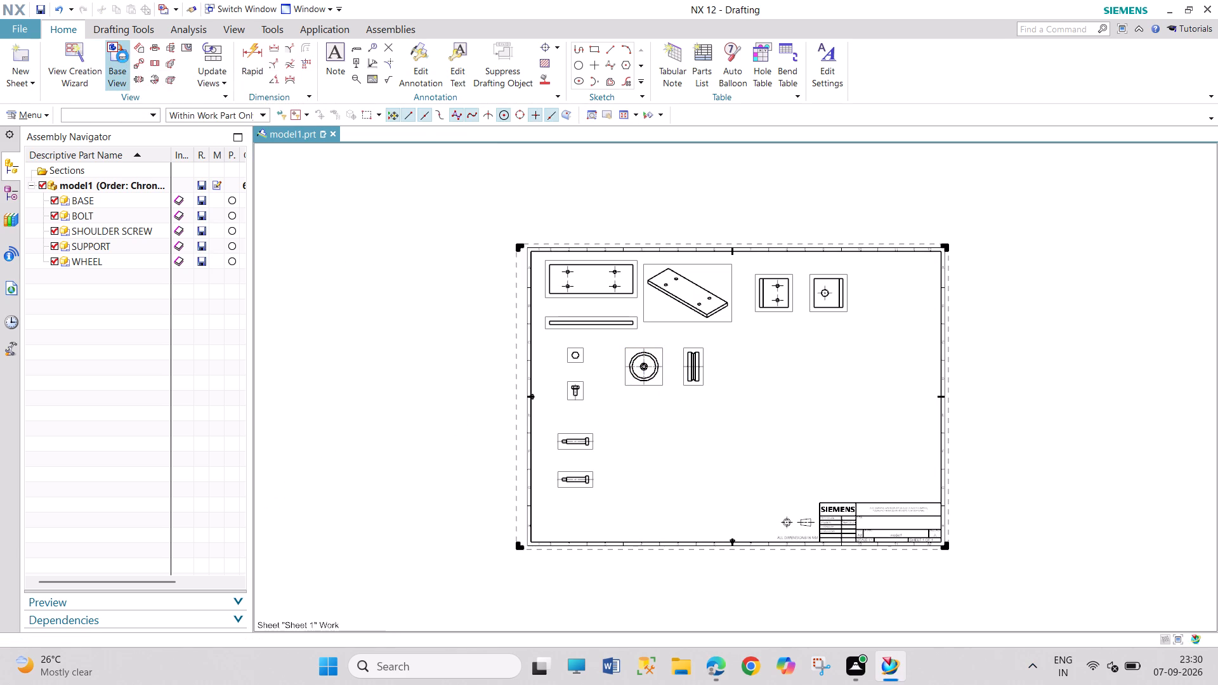
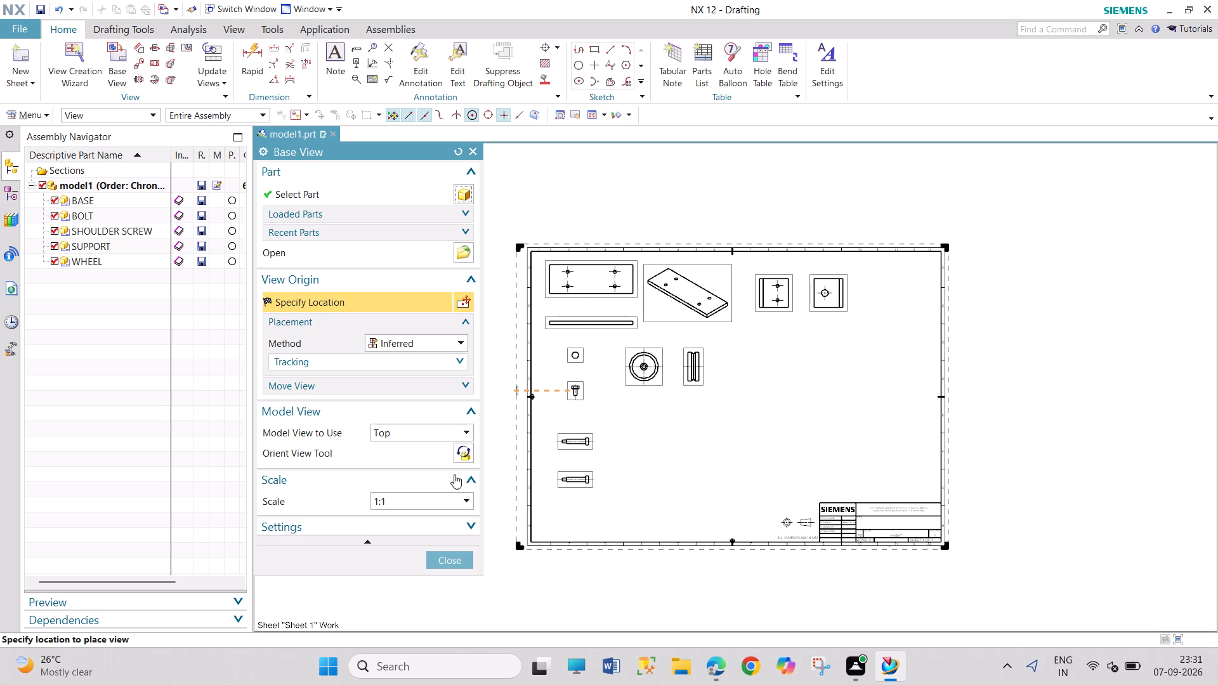
Load the BUSH part from the ASSEMBLY WHEEL SUPPORT folder as the source for the new base view.
left_click(455, 249)
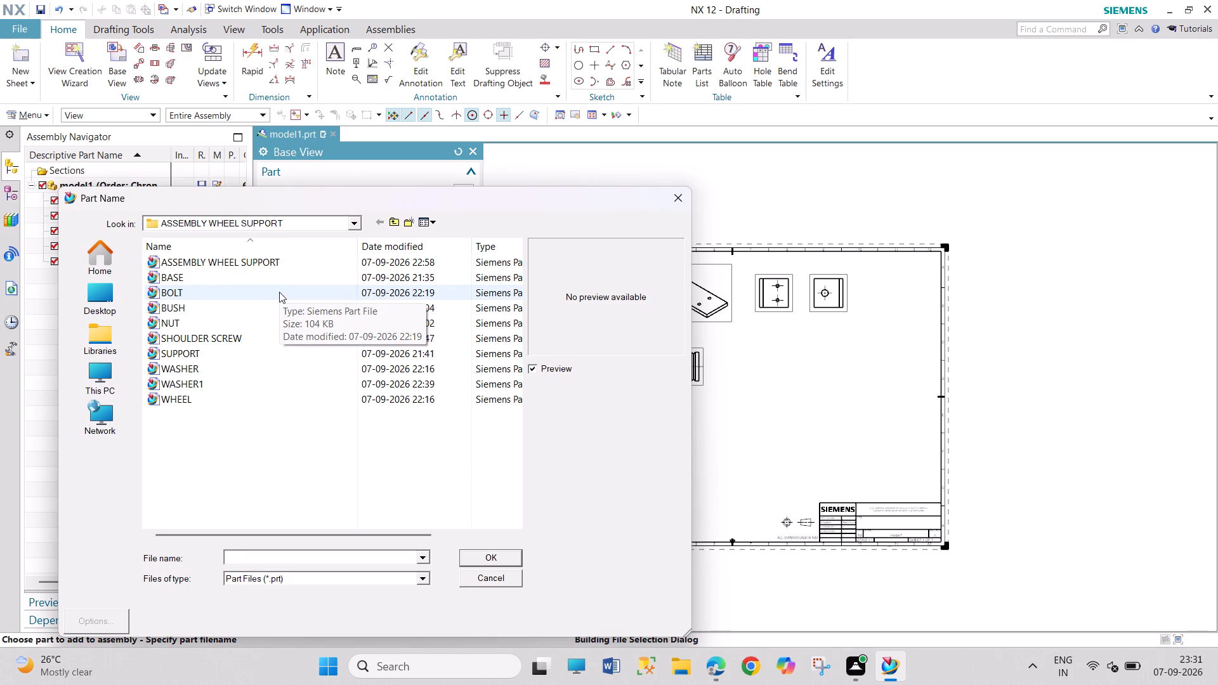
left_click(275, 303)
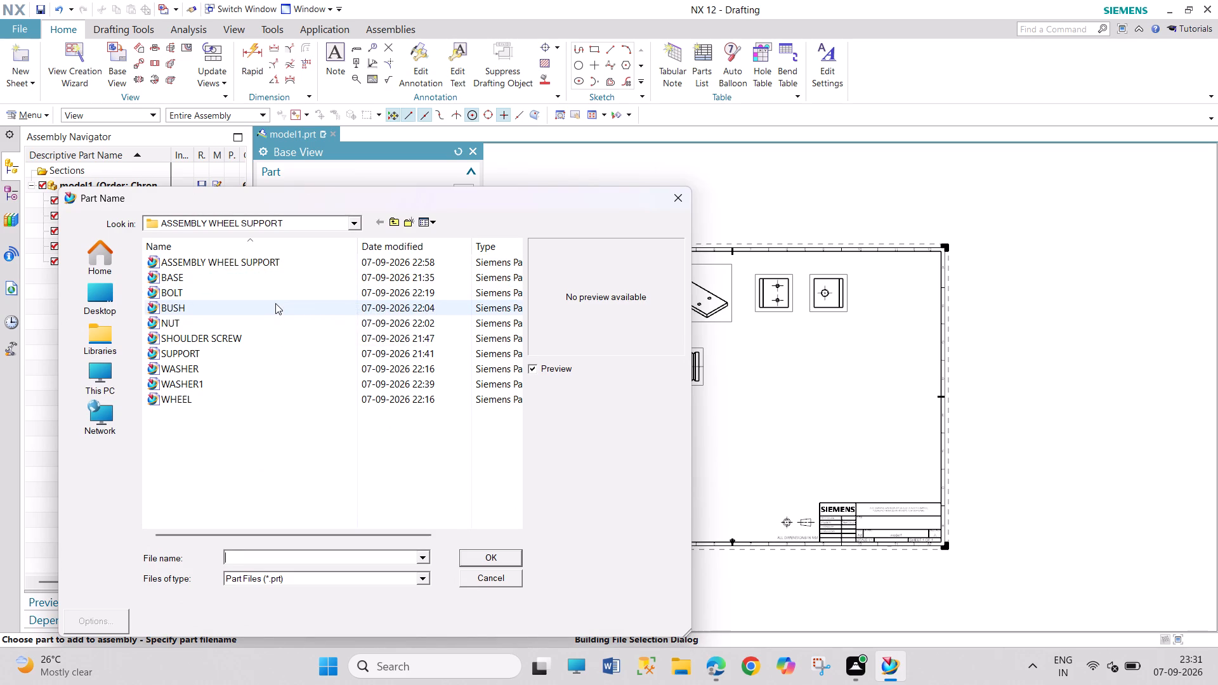
left_click(489, 556)
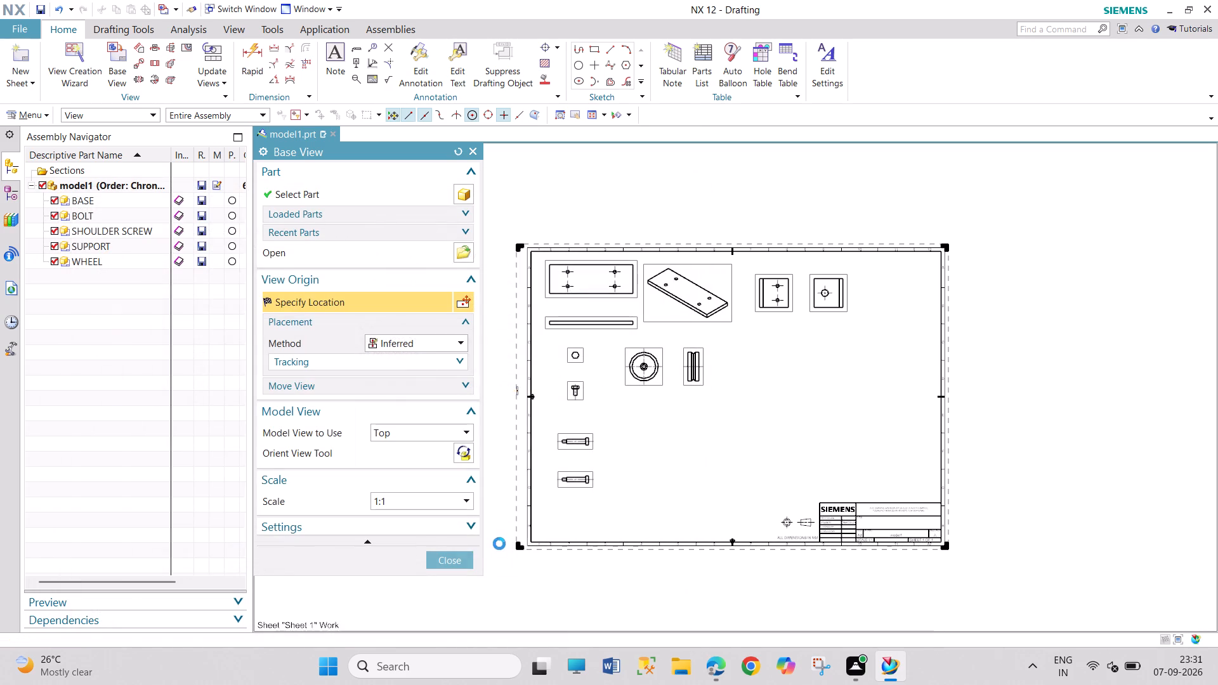
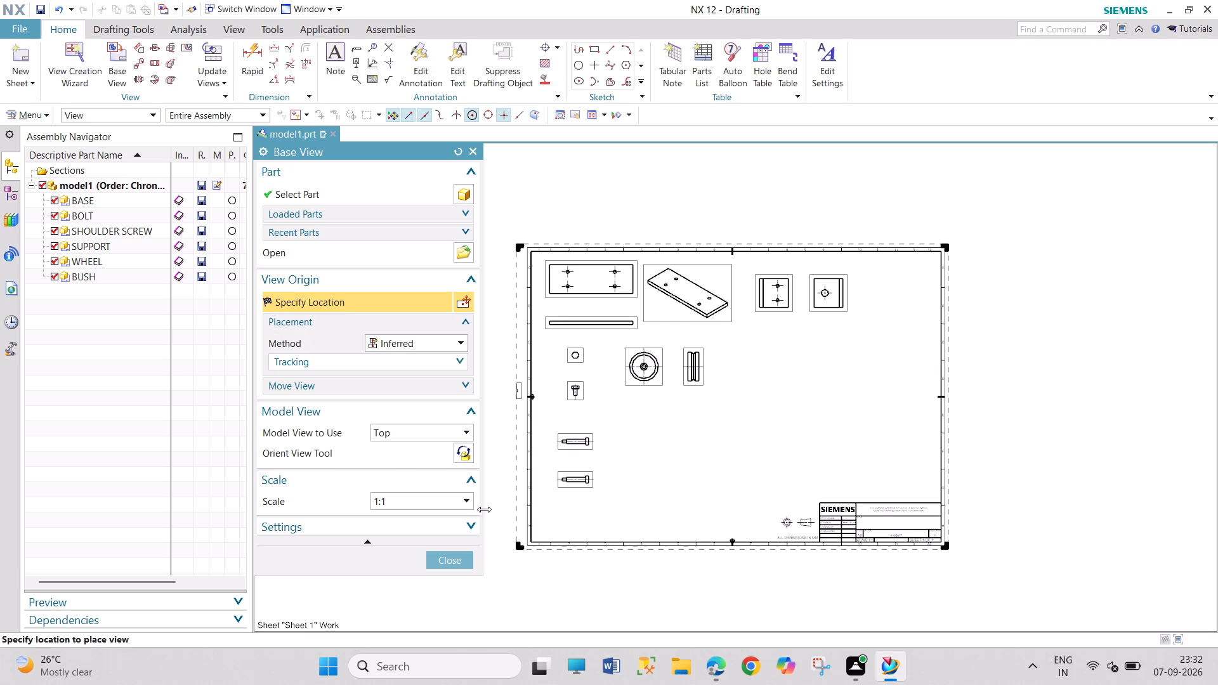
Place a 1:1 top base view of the WASHER1 part below the wheel's front view, with a projected view beneath it.
left_click(462, 254)
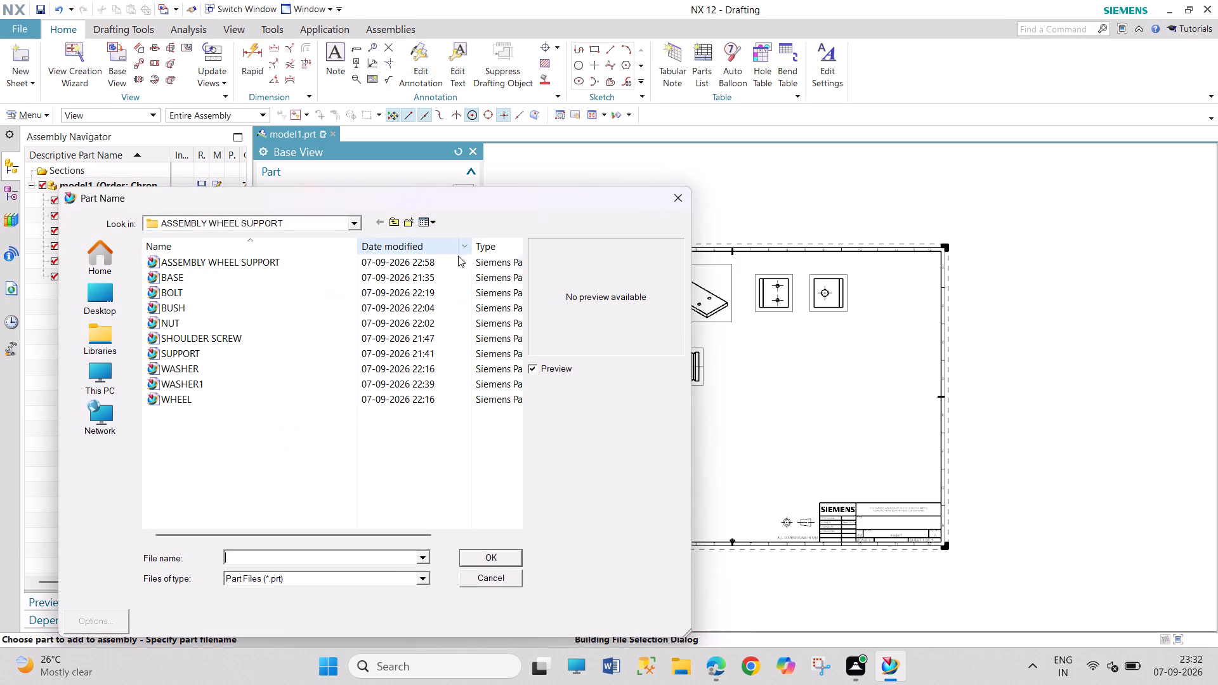
left_click(267, 364)
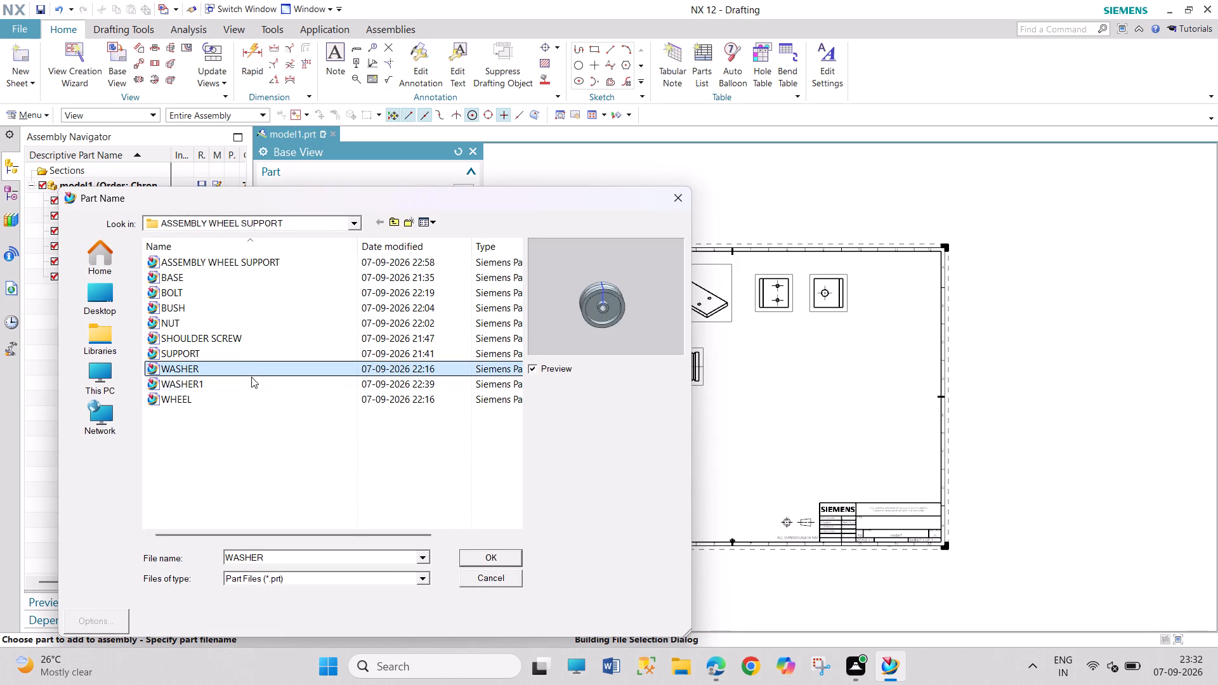
left_click(250, 380)
left_click(478, 560)
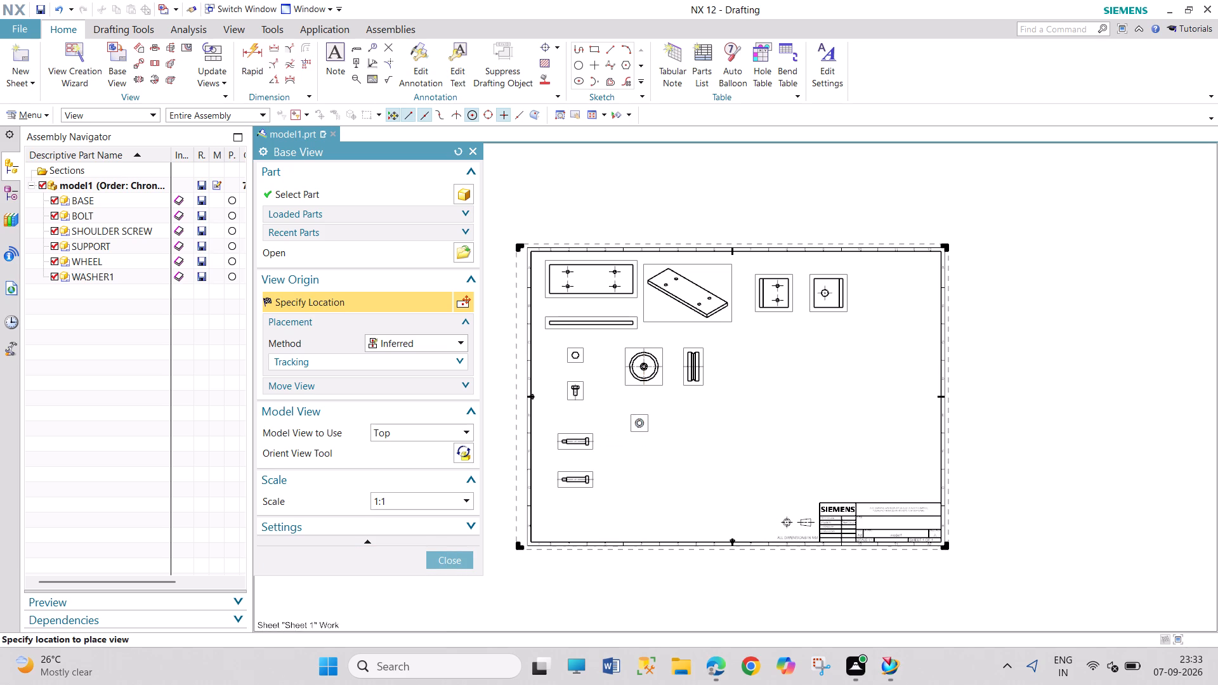
left_click(642, 415)
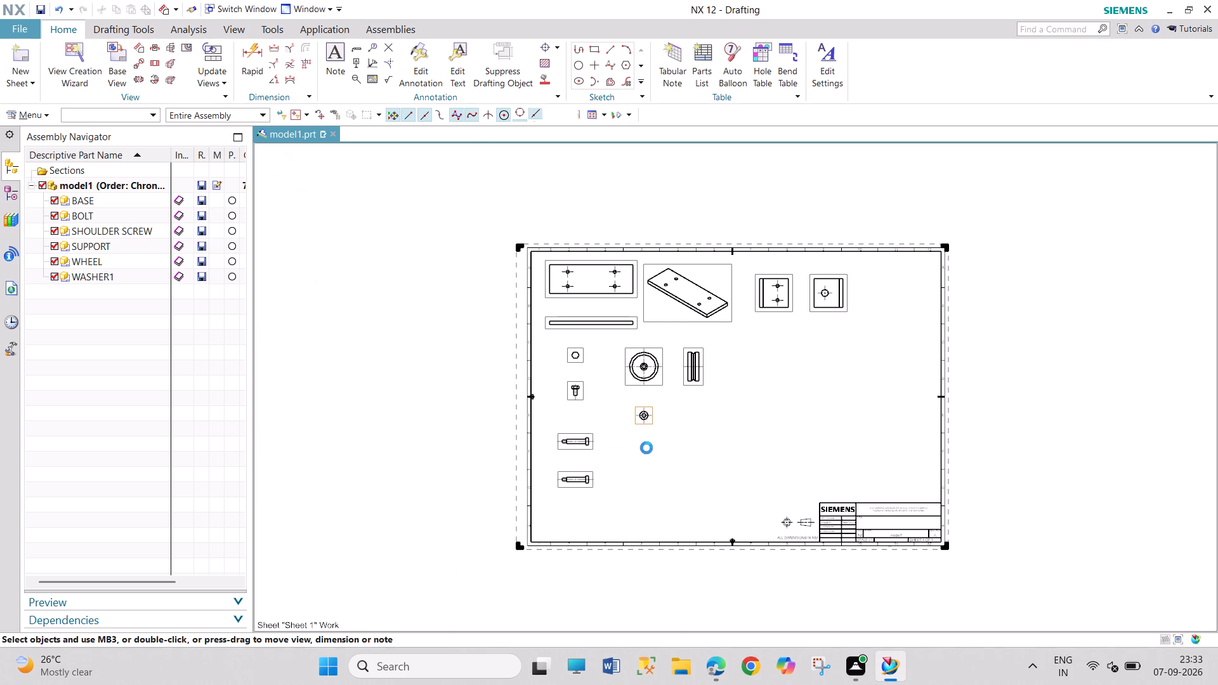
left_click(646, 451)
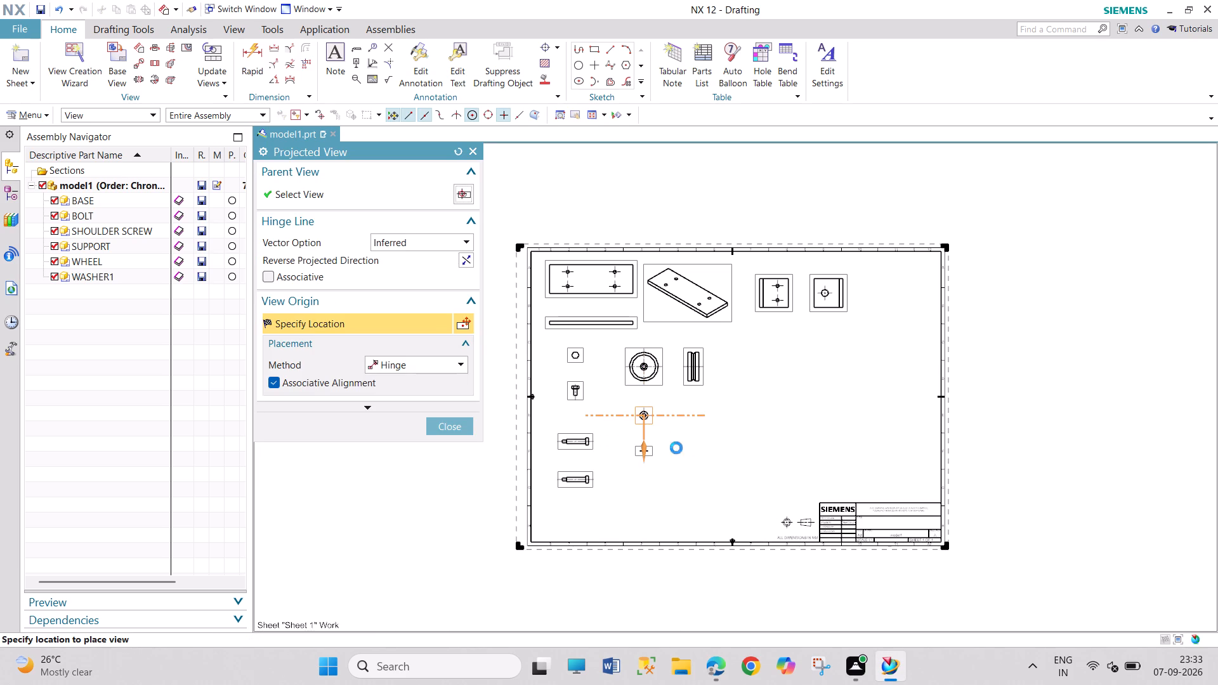
left_click(462, 423)
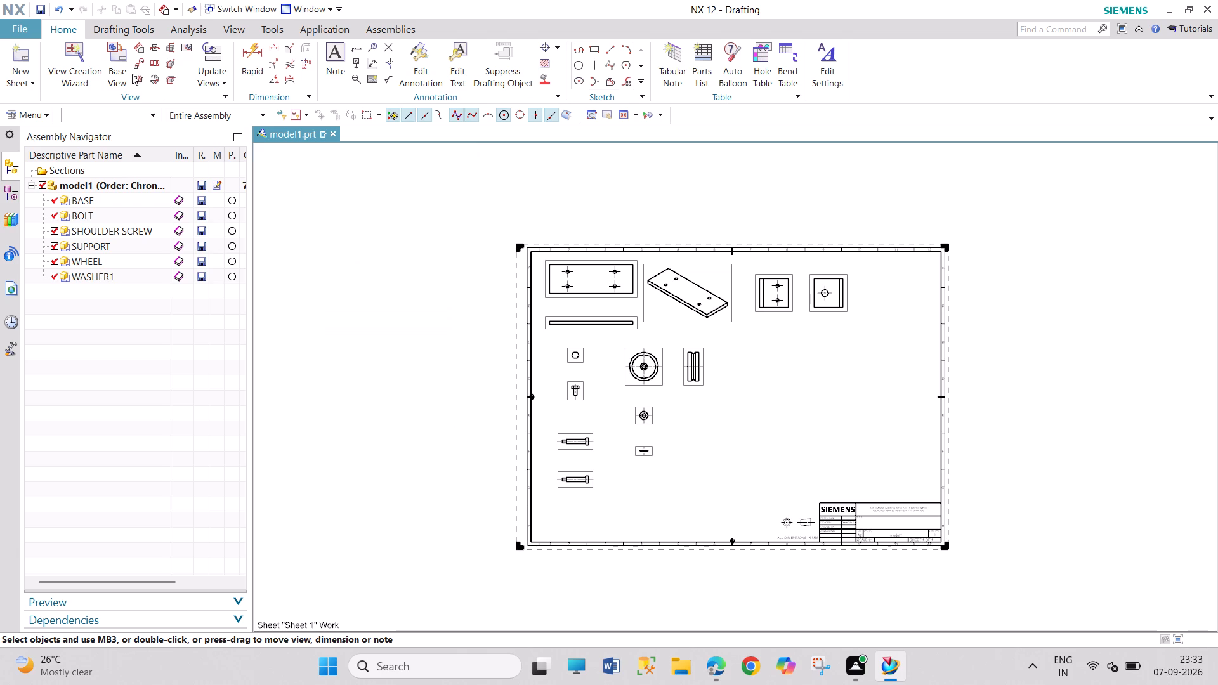
Place a 1:1 top base view of SHOULDER SCREW beside the wheel's side view, with a projected end view next to it.
left_click(108, 59)
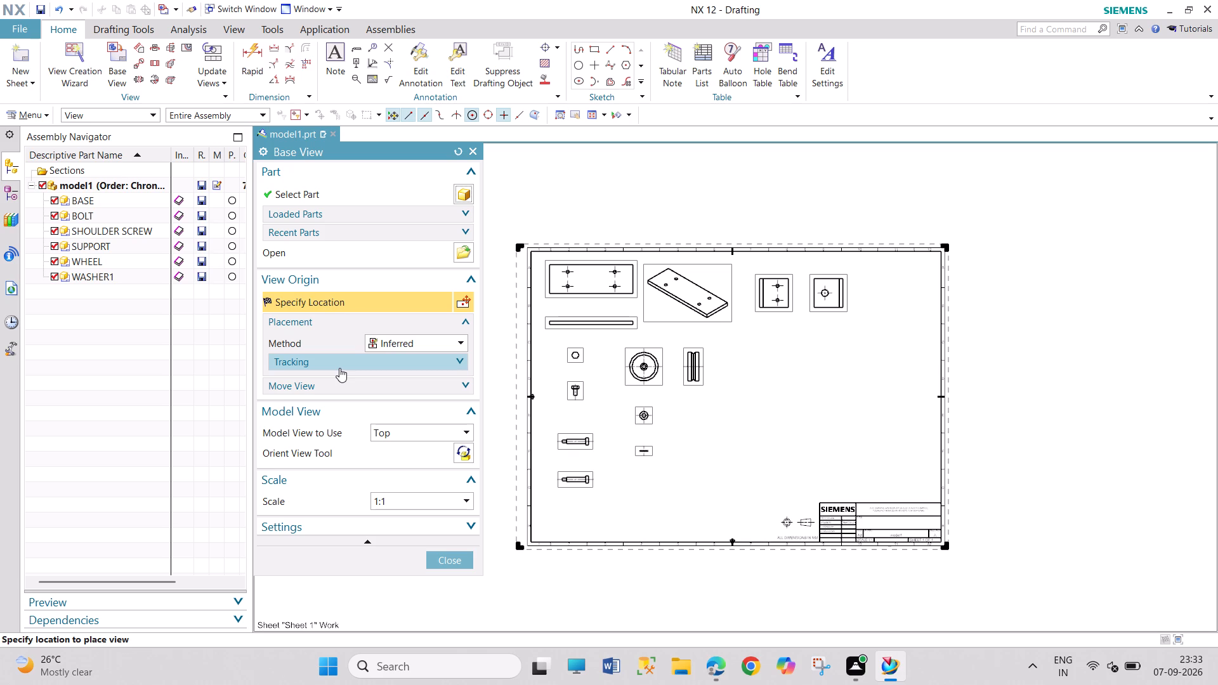
left_click(463, 247)
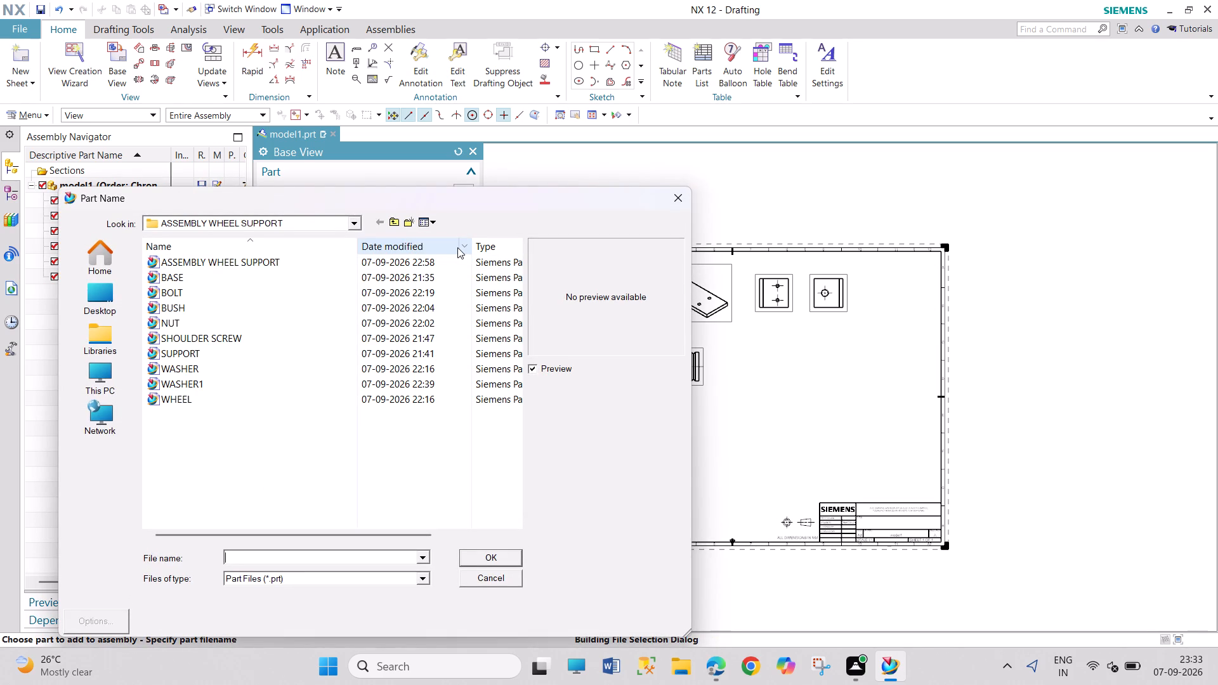
left_click(253, 351)
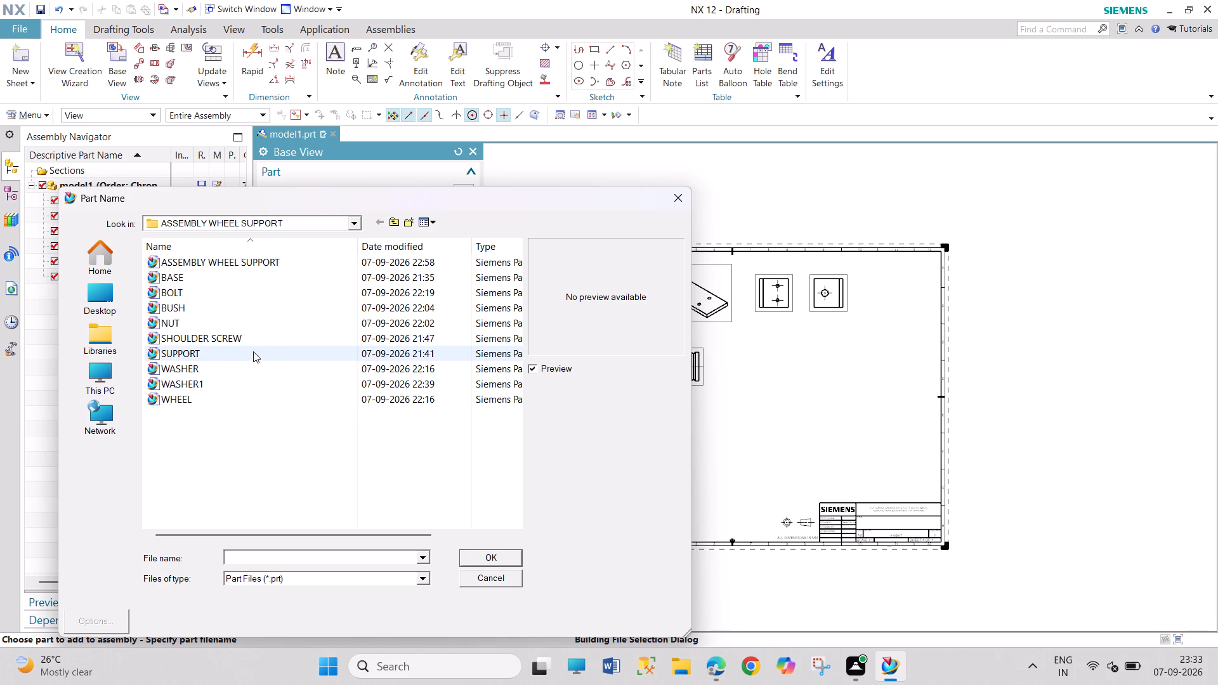
left_click(261, 337)
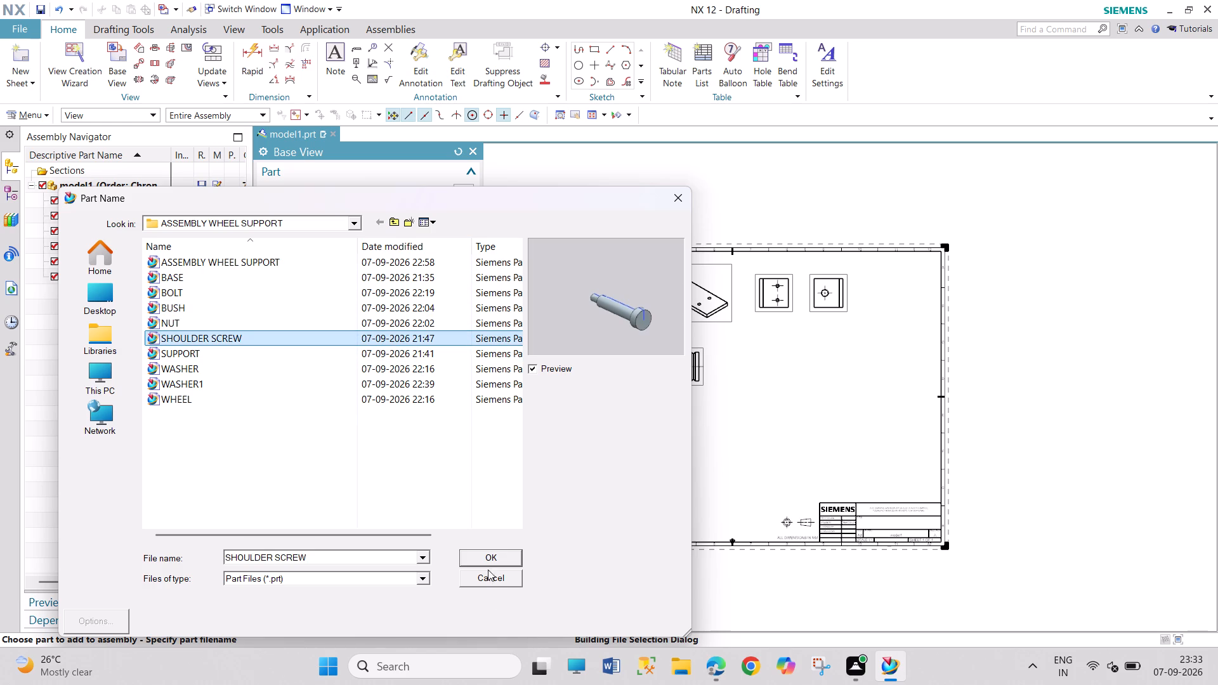
left_click(487, 554)
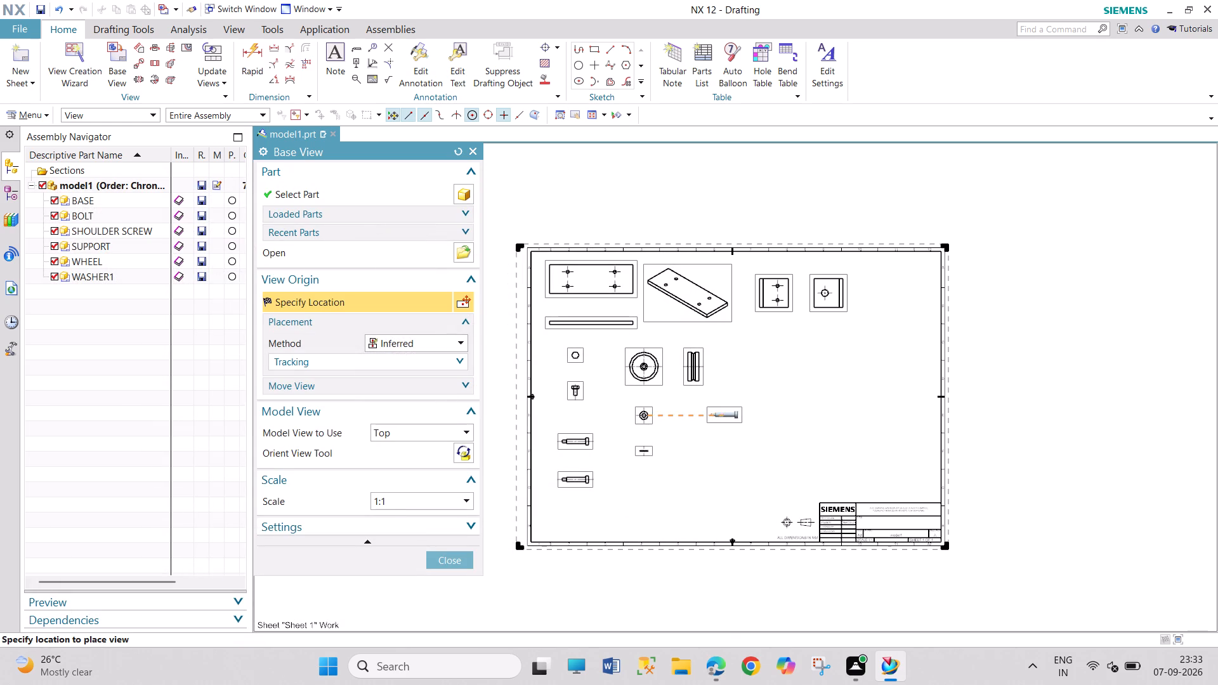
left_click(750, 352)
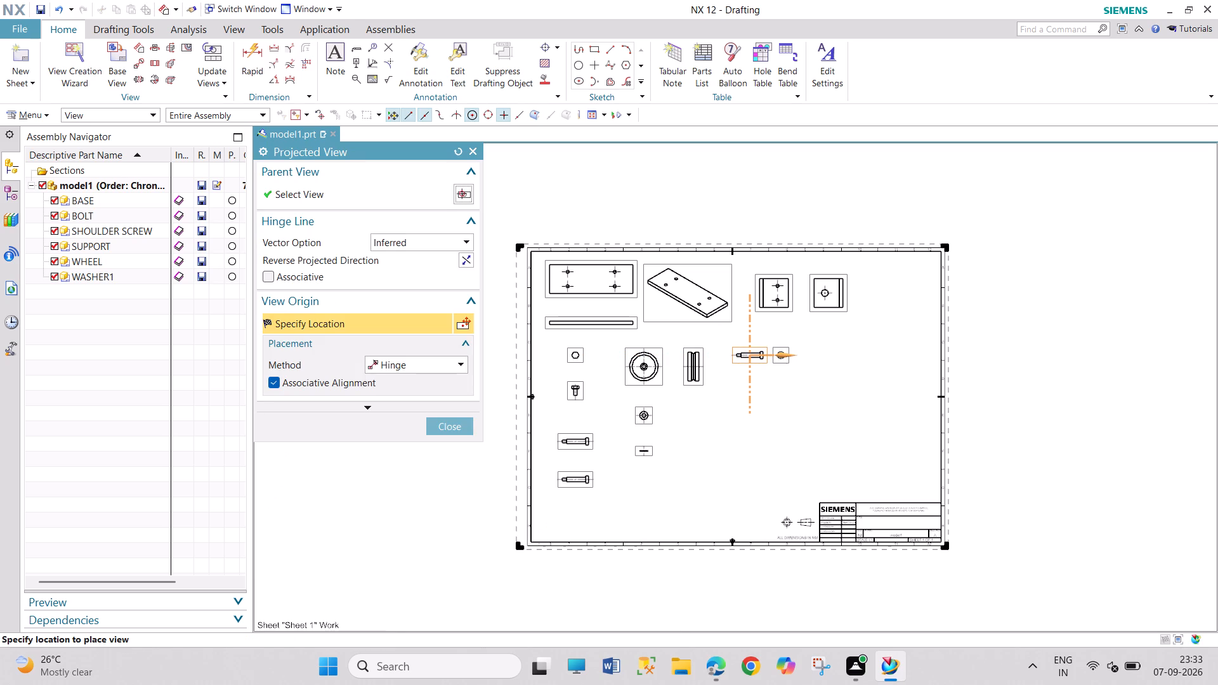
left_click(782, 356)
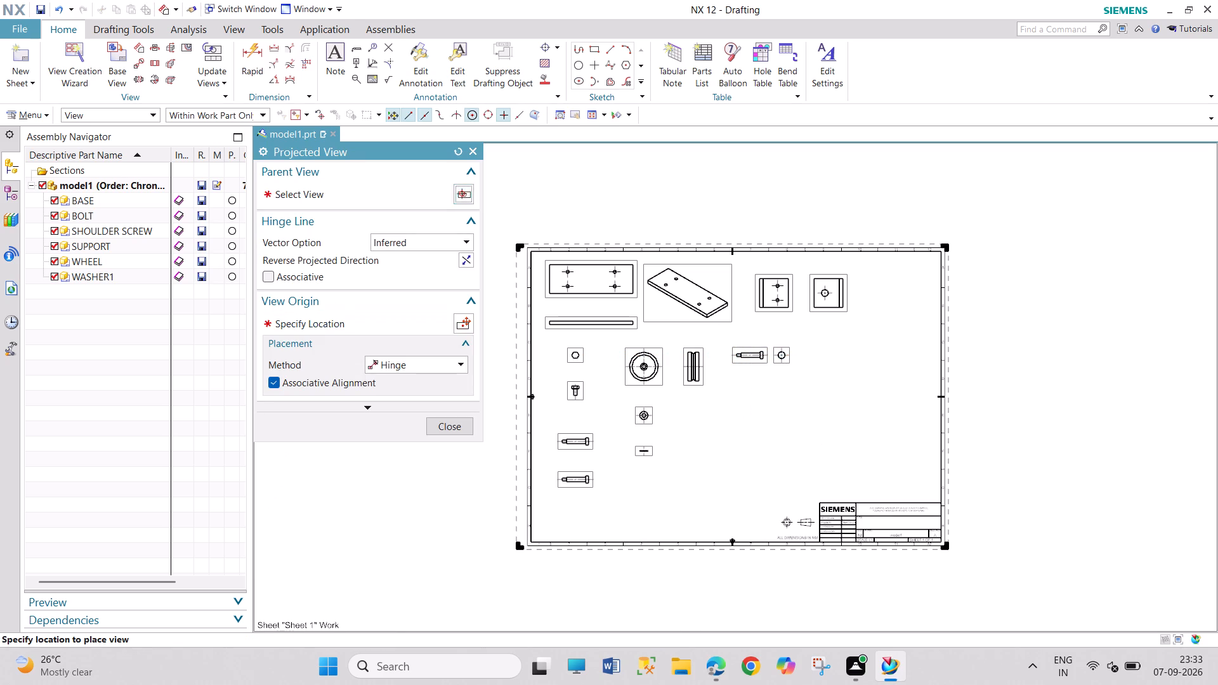
left_click(457, 429)
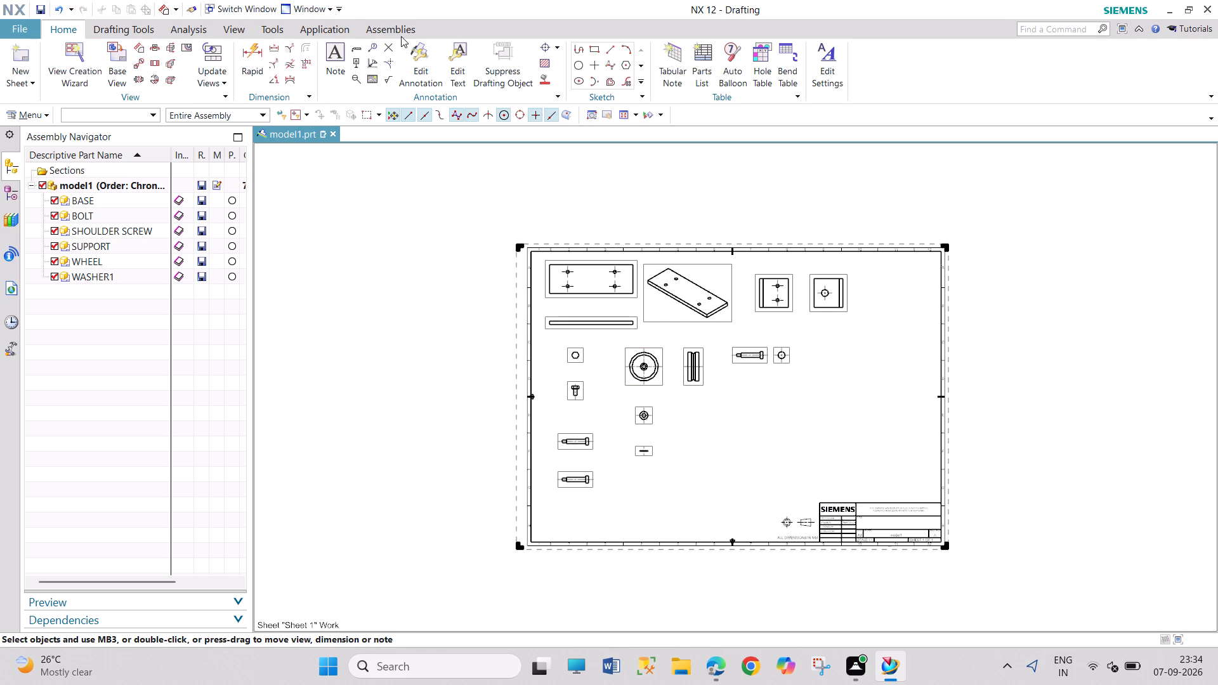
Place a 1:1 top base view of the NUT part beside the washer's base view, with a projected view beneath it.
left_click(114, 51)
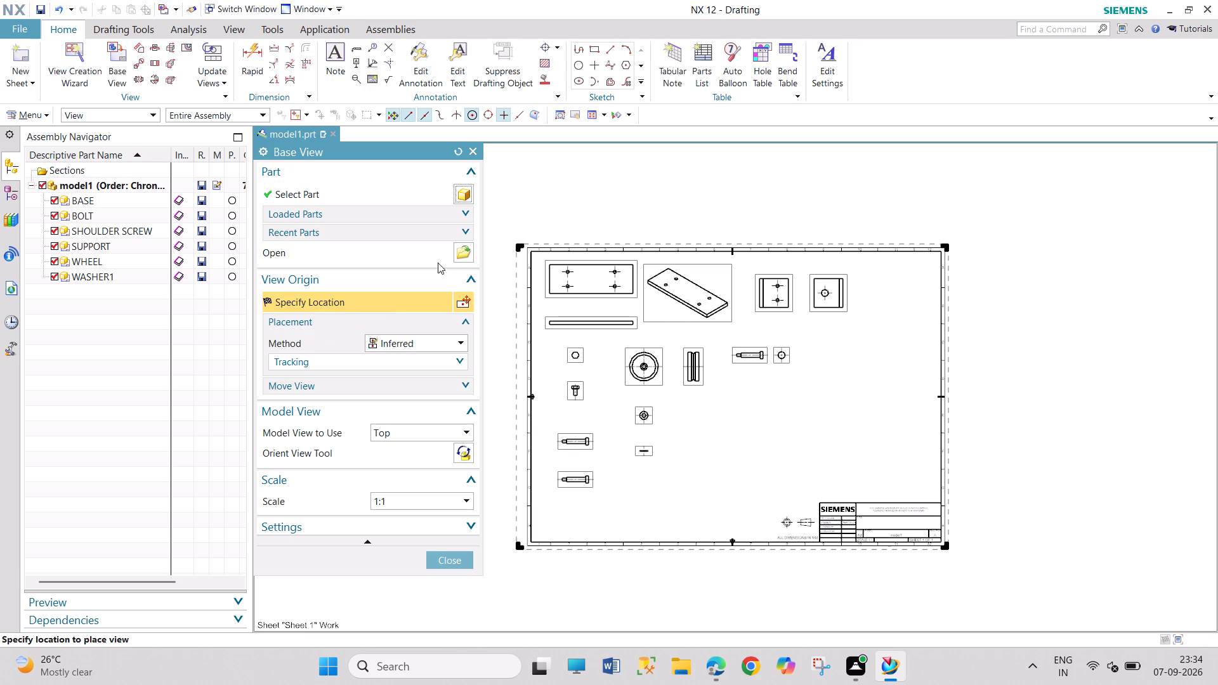
left_click(458, 254)
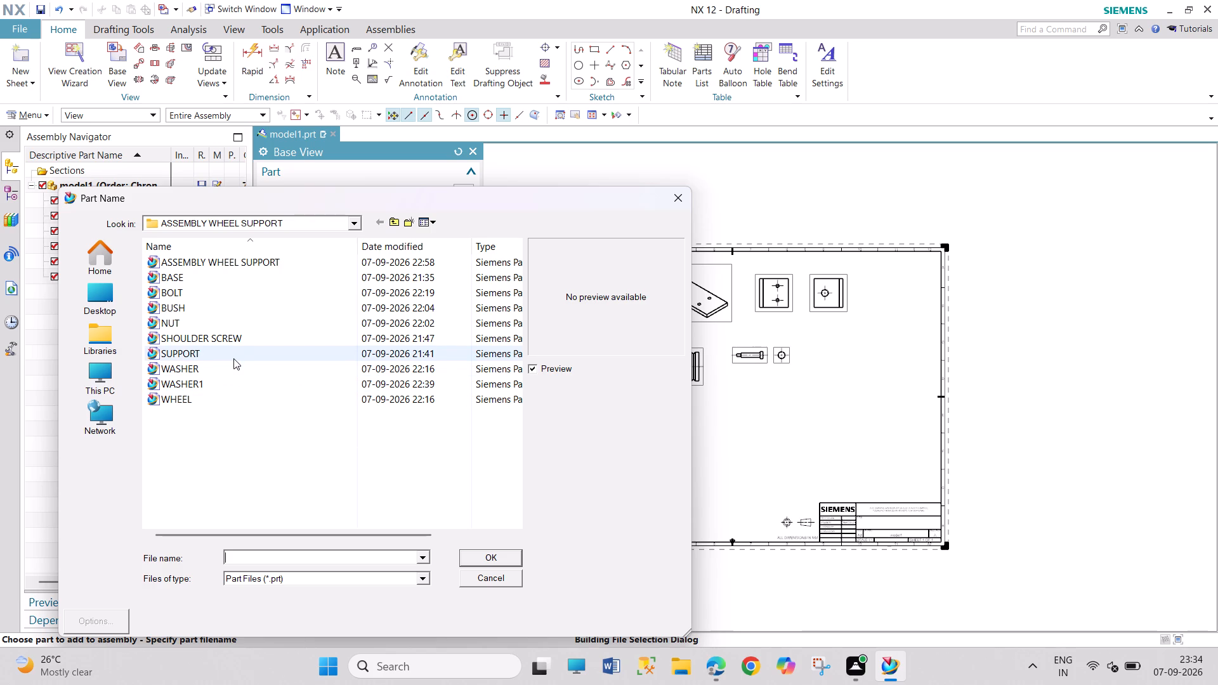
left_click(242, 322)
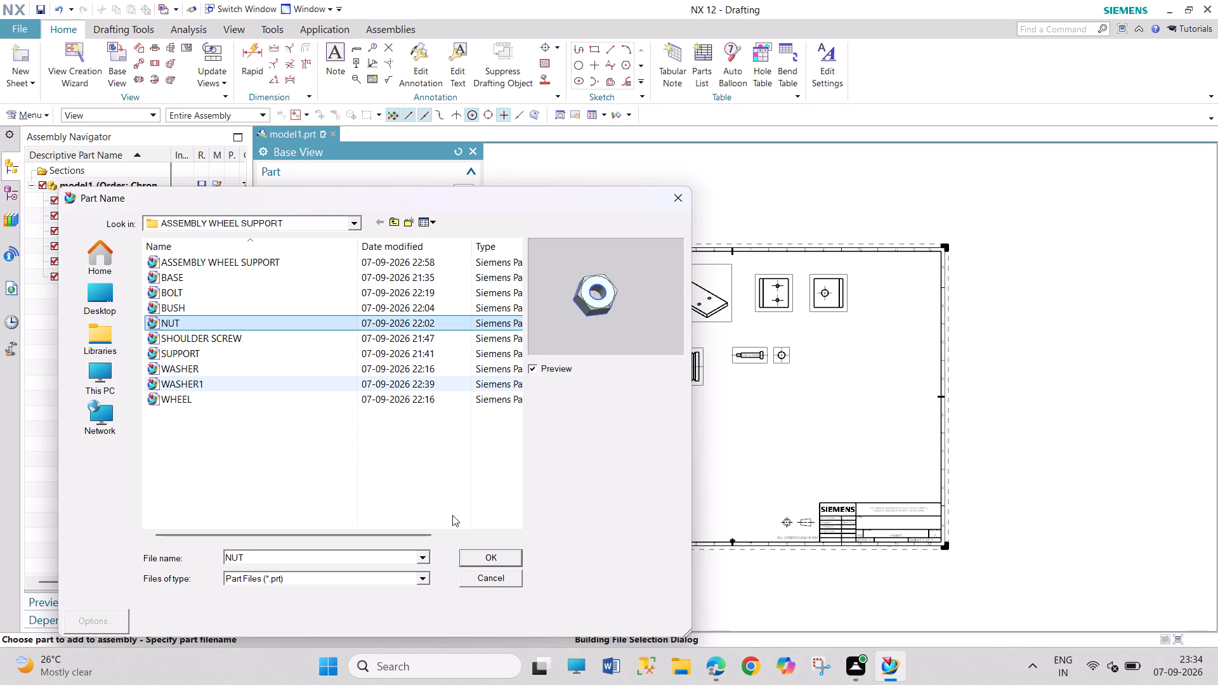
left_click(471, 557)
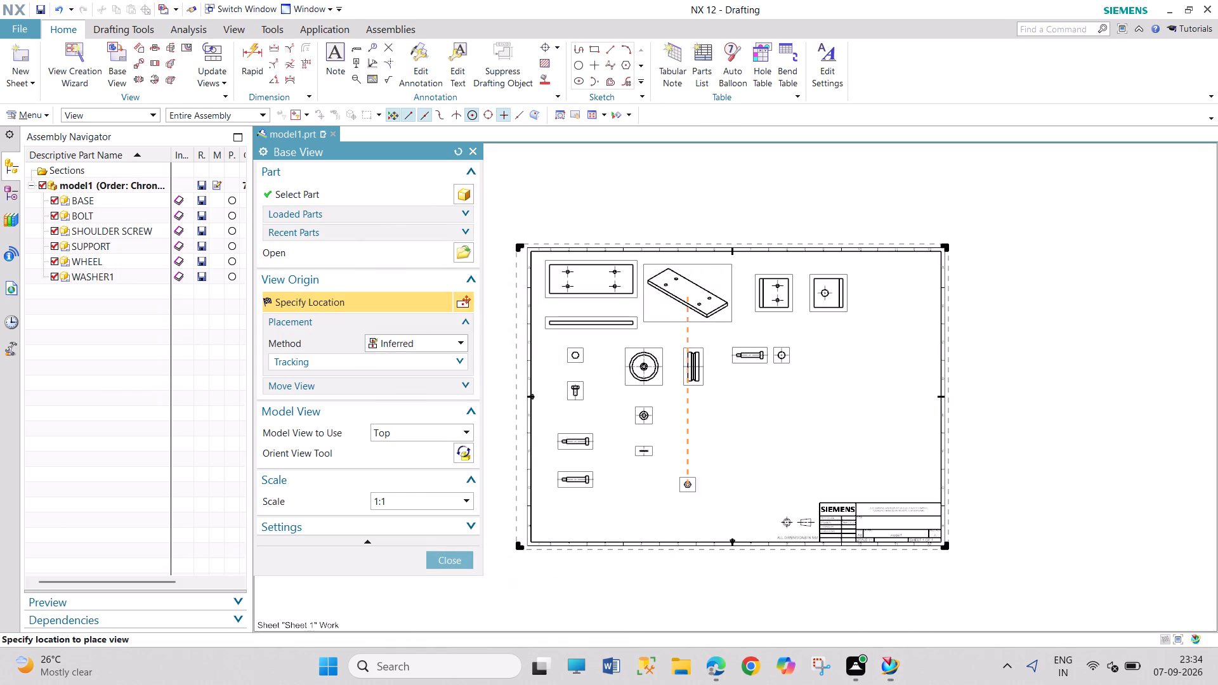
left_click(690, 417)
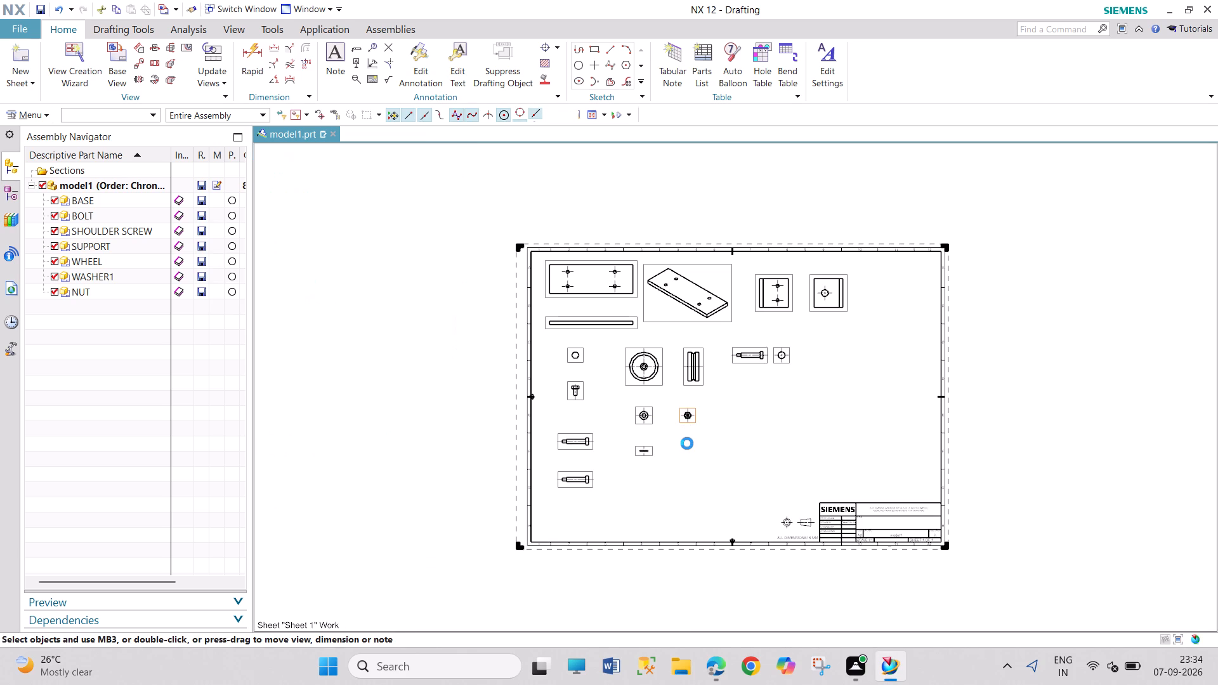
left_click(688, 441)
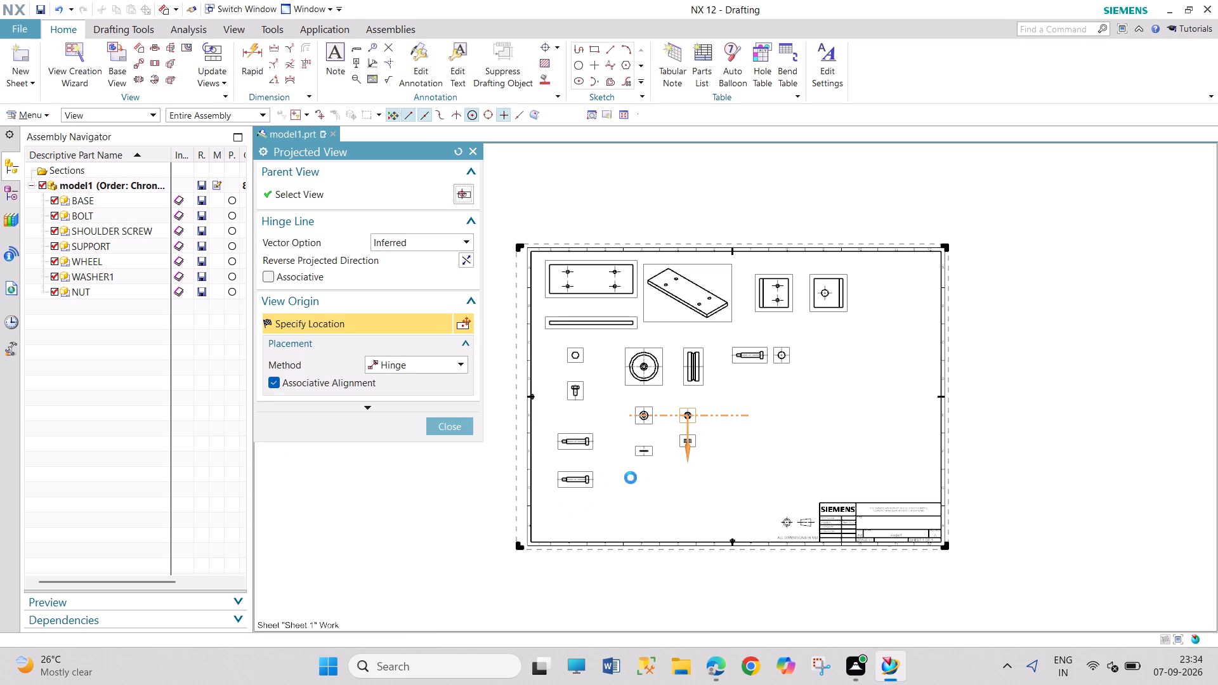
left_click(447, 427)
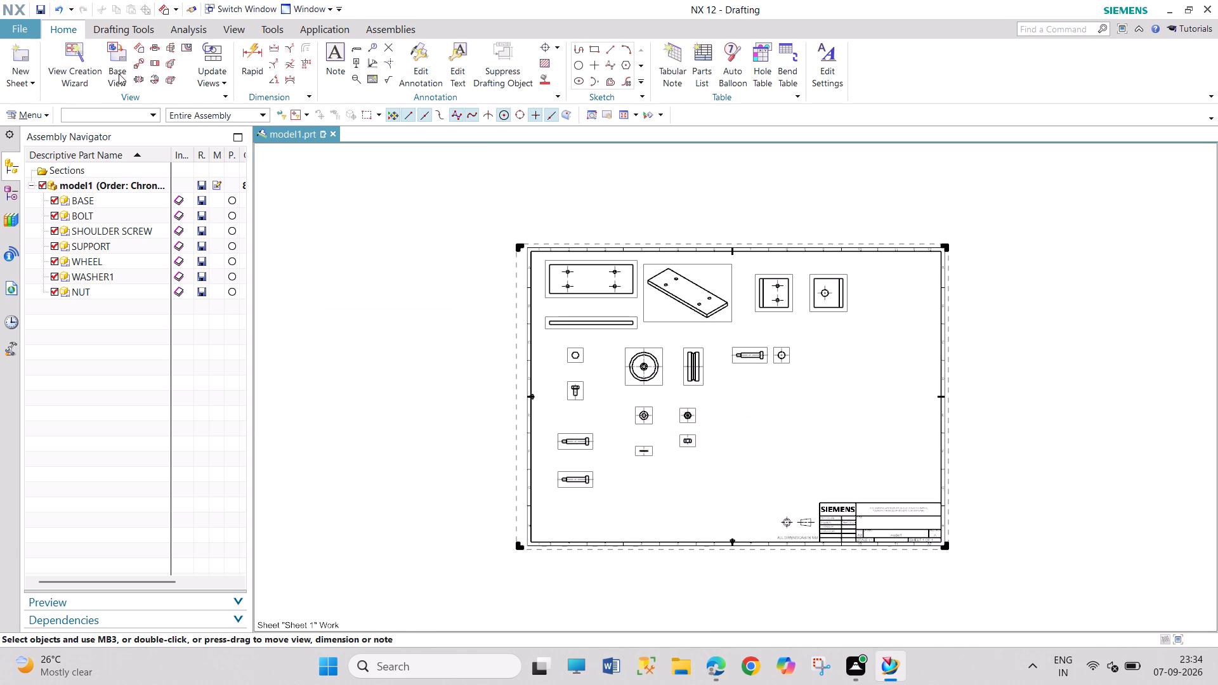
Place a 1:1 Isometric base view of ASSEMBLY WHEEL SUPPORT in the open area above the title block, without projected views.
left_click(122, 64)
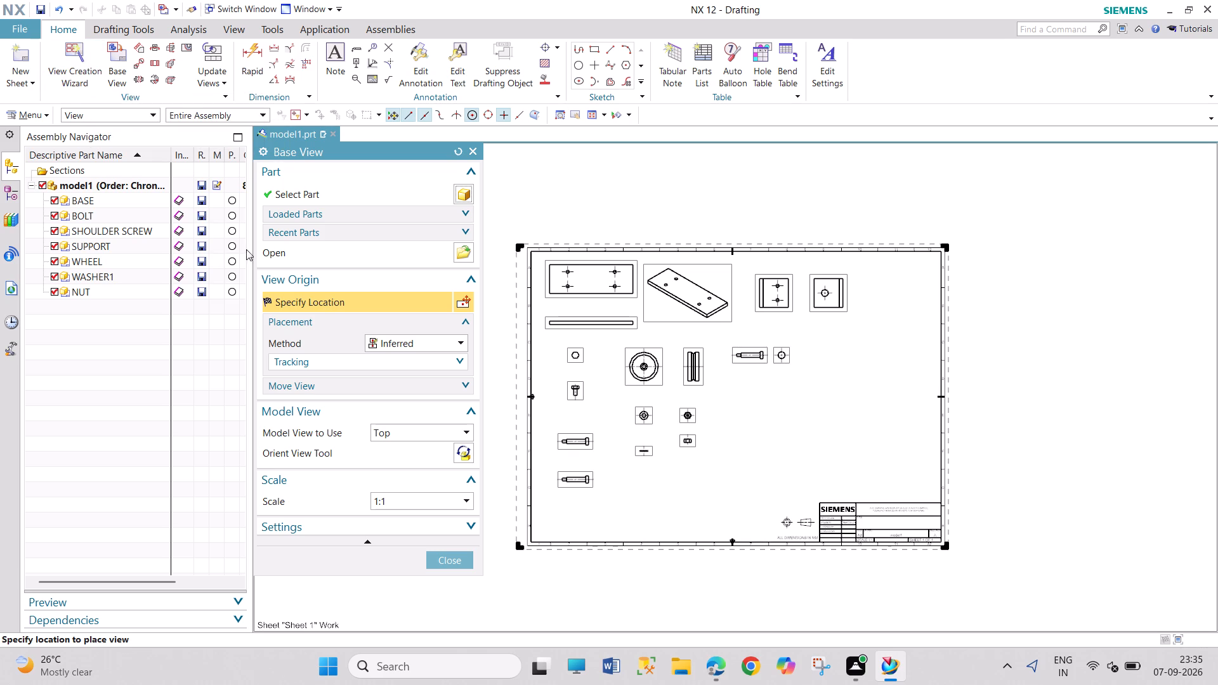
left_click(466, 254)
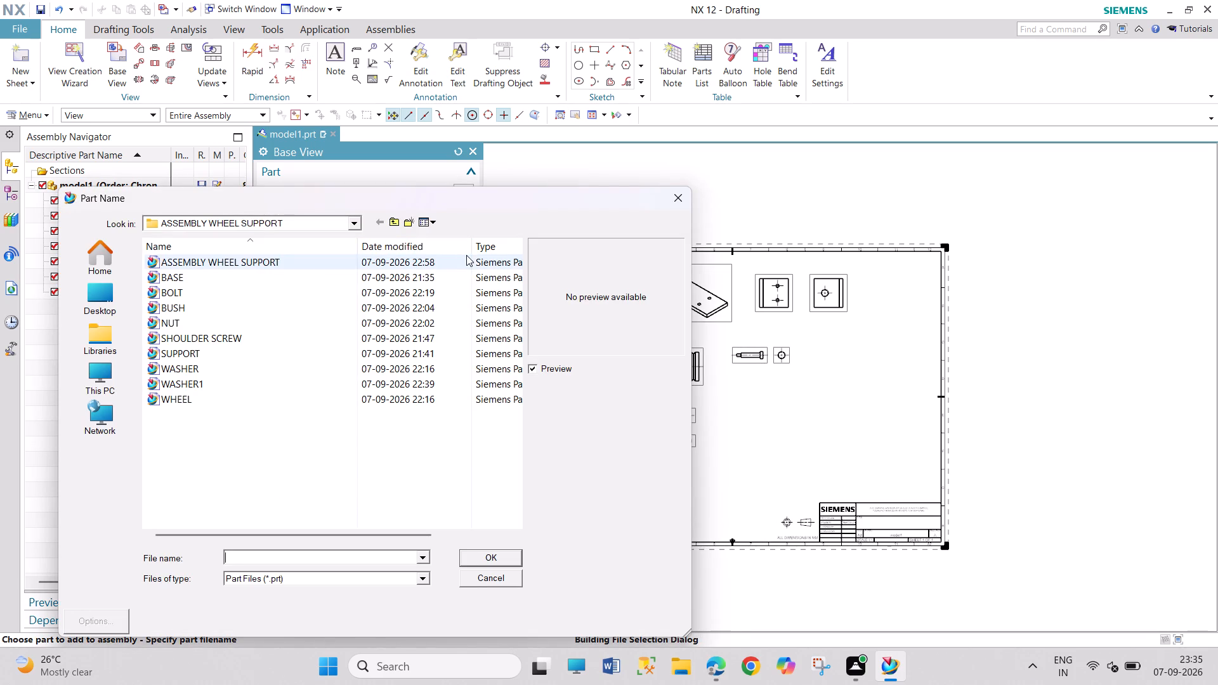
left_click(280, 263)
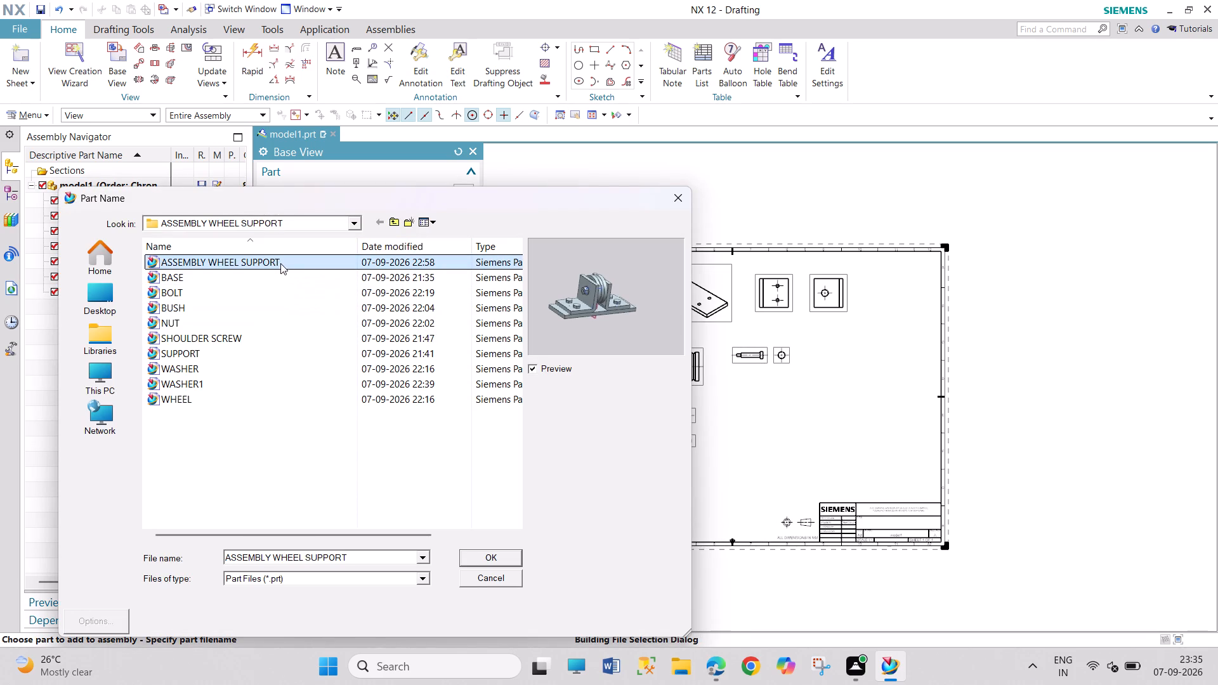
left_click(495, 552)
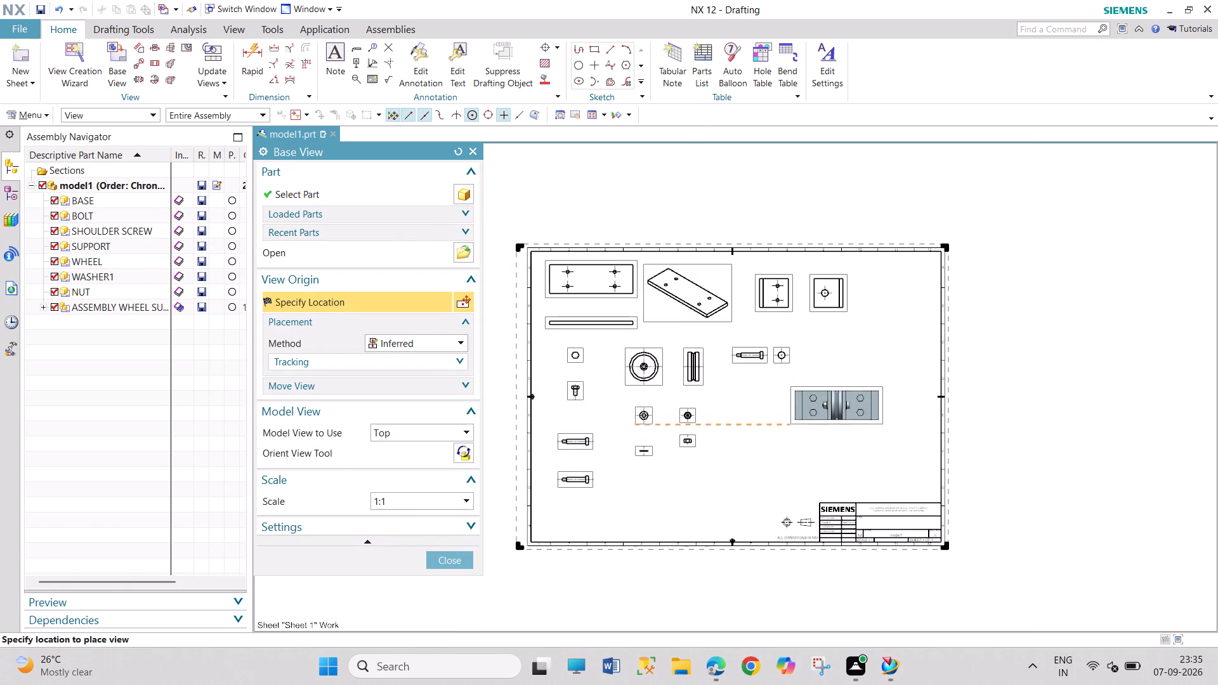
left_click(449, 343)
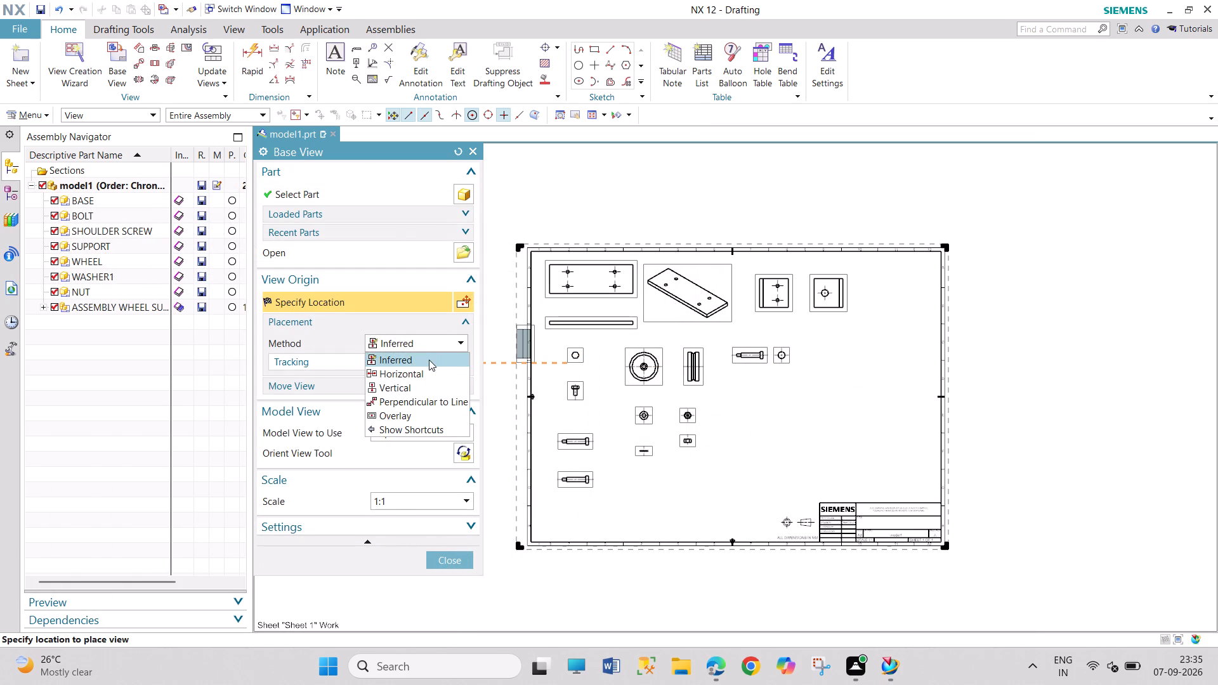
left_click(442, 347)
left_click(438, 434)
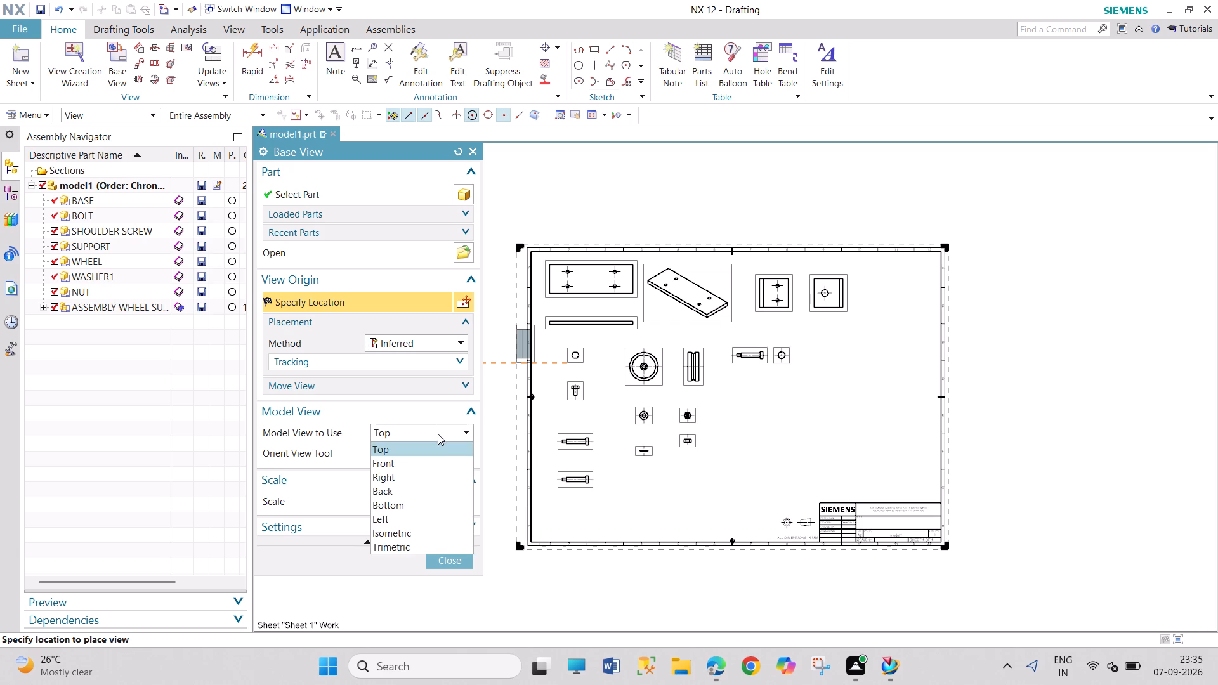
left_click(409, 529)
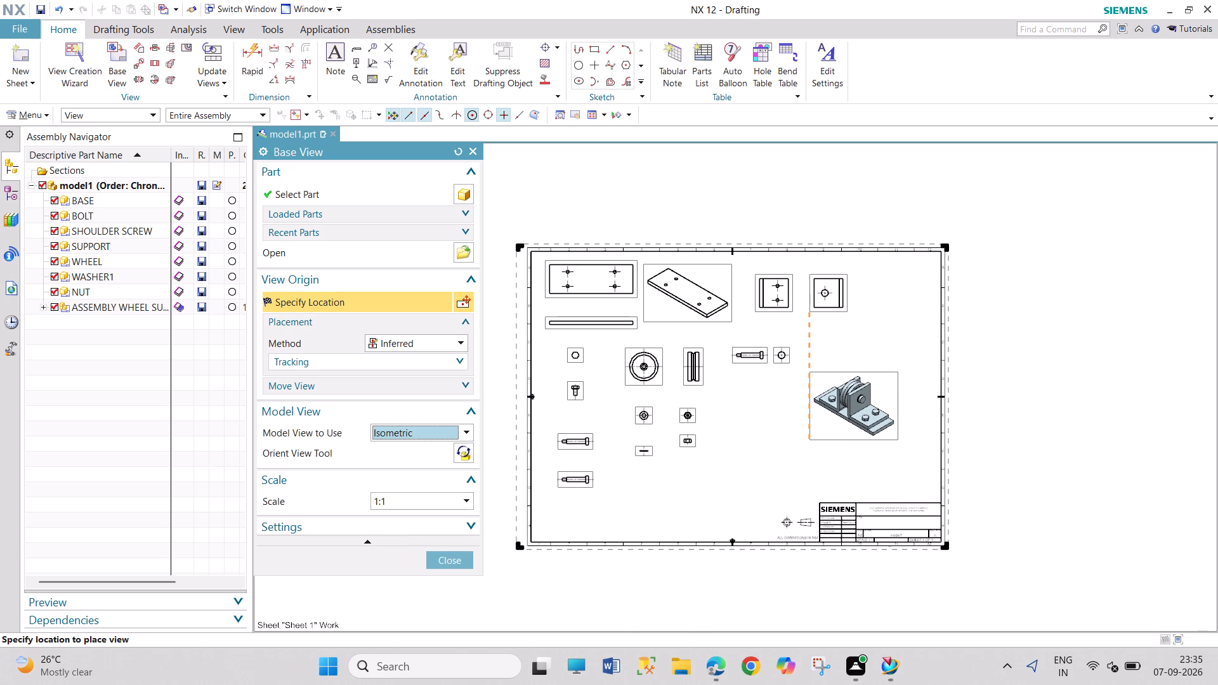
left_click(856, 406)
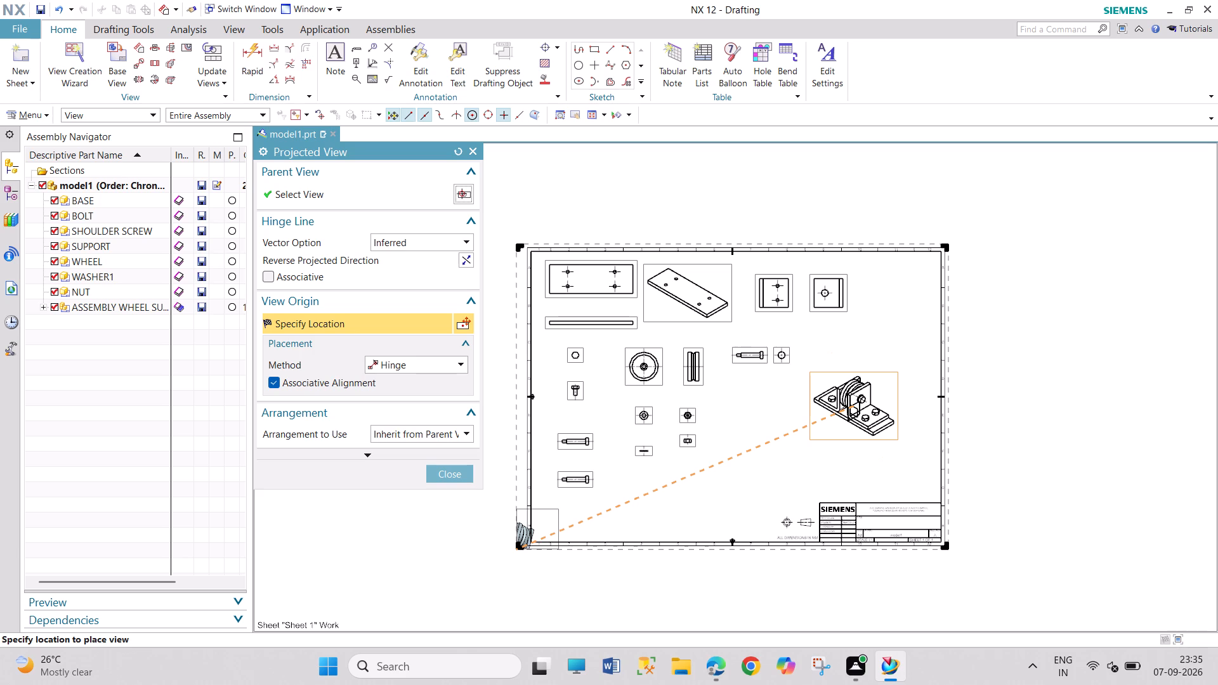
left_click(455, 471)
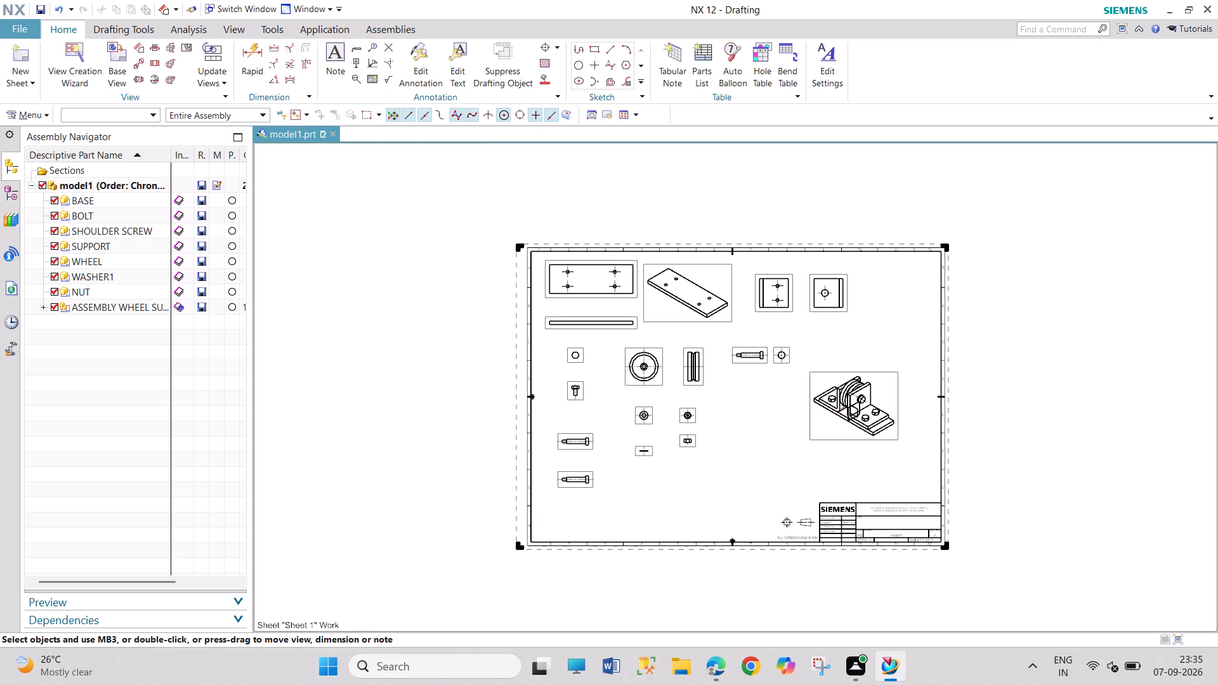
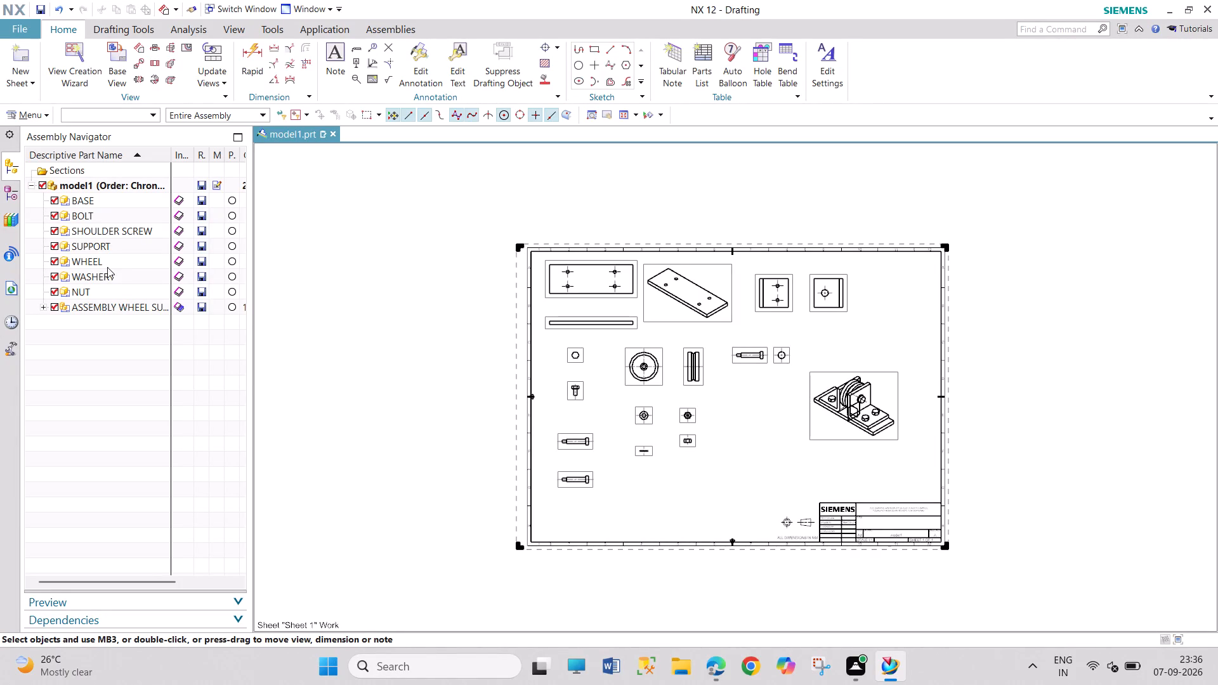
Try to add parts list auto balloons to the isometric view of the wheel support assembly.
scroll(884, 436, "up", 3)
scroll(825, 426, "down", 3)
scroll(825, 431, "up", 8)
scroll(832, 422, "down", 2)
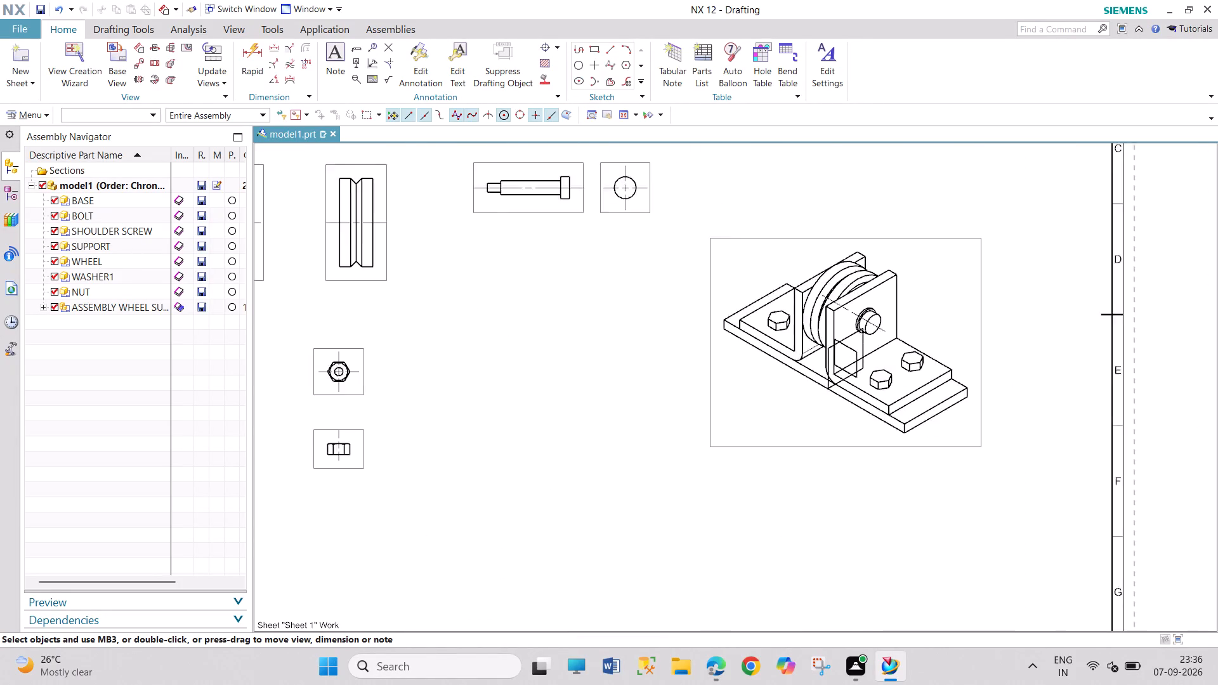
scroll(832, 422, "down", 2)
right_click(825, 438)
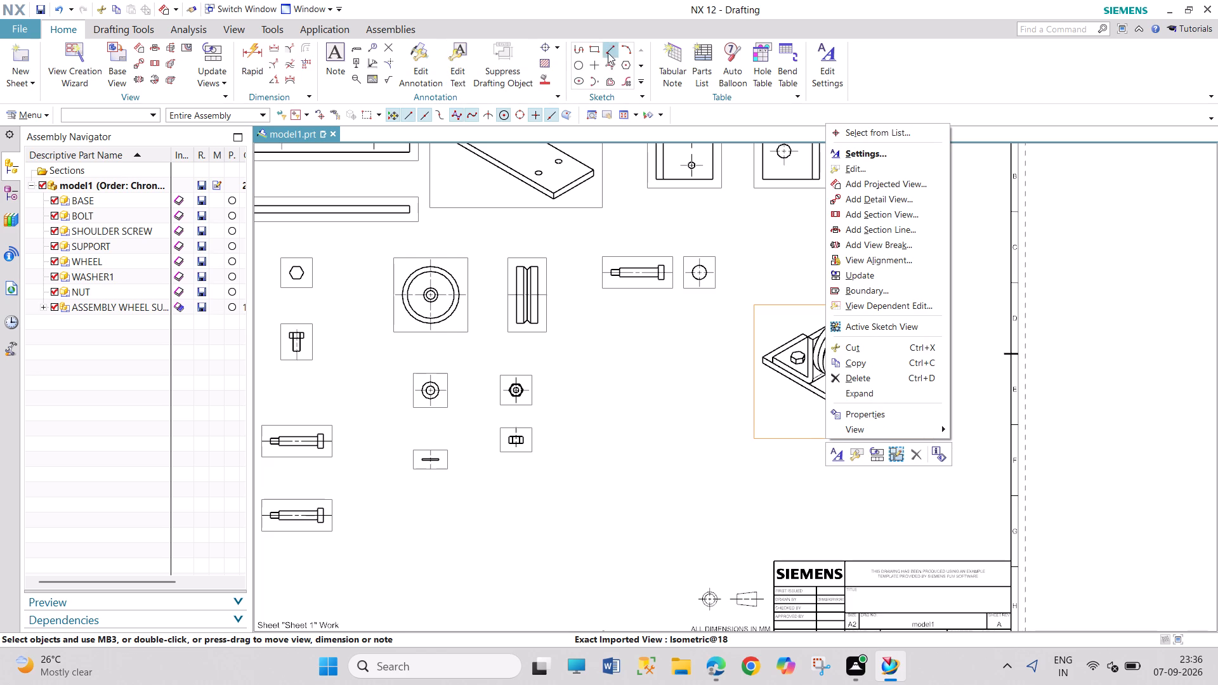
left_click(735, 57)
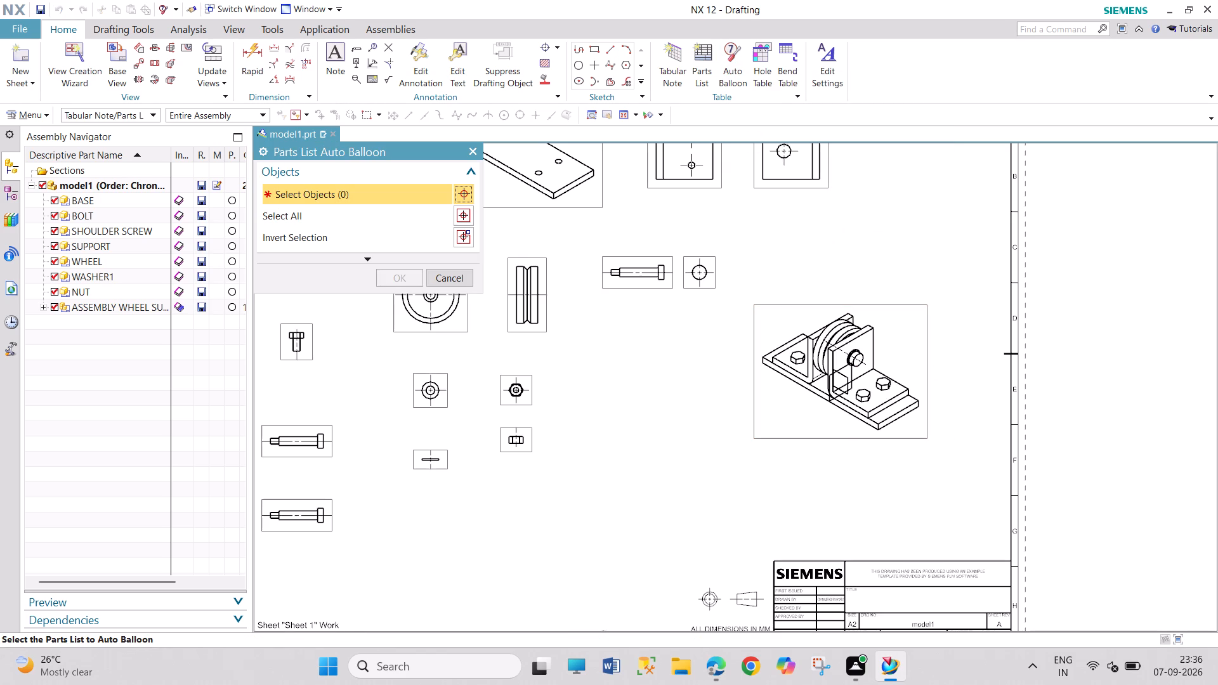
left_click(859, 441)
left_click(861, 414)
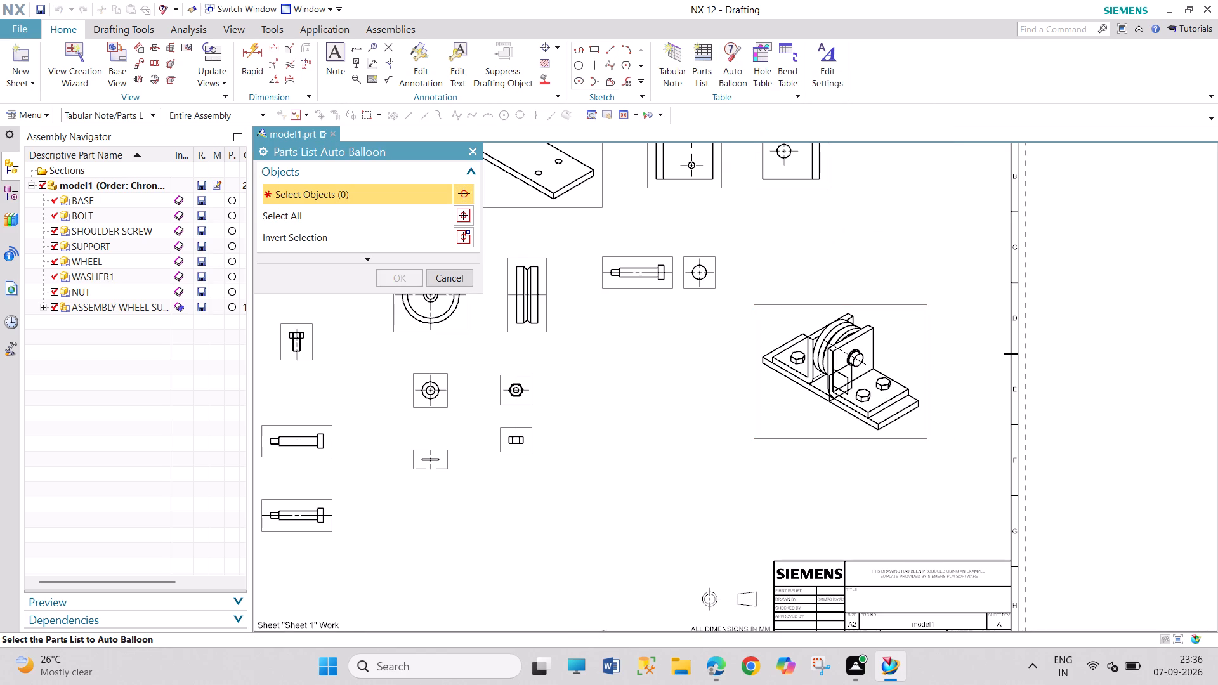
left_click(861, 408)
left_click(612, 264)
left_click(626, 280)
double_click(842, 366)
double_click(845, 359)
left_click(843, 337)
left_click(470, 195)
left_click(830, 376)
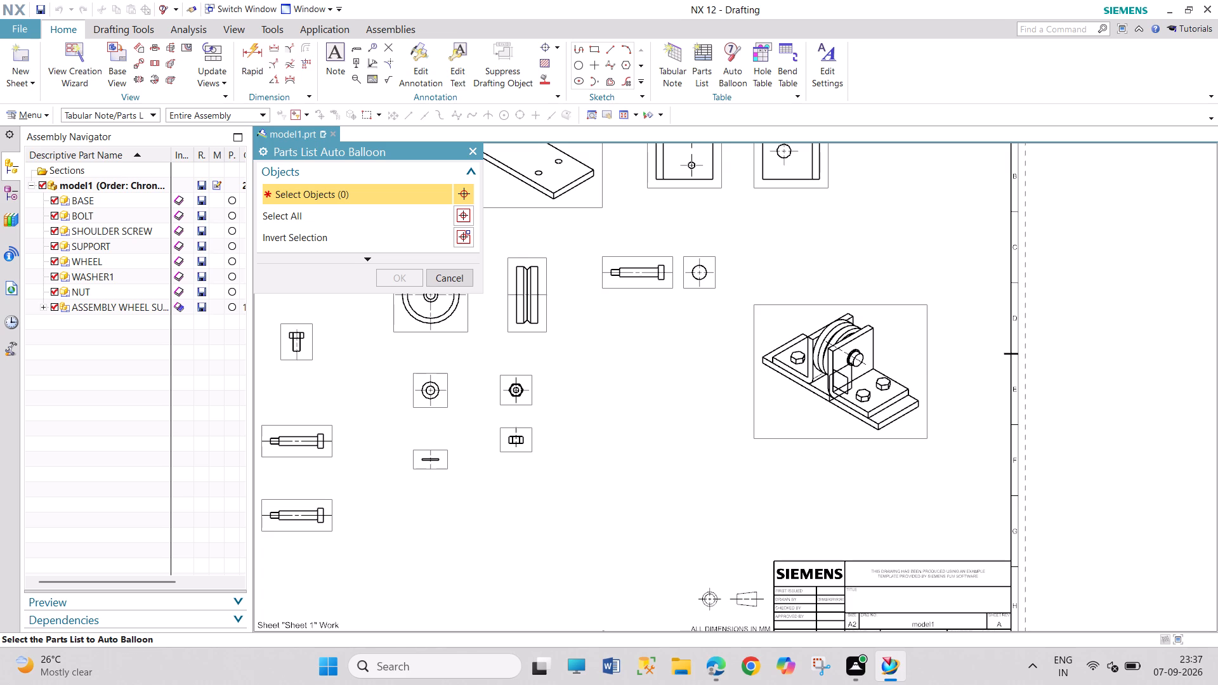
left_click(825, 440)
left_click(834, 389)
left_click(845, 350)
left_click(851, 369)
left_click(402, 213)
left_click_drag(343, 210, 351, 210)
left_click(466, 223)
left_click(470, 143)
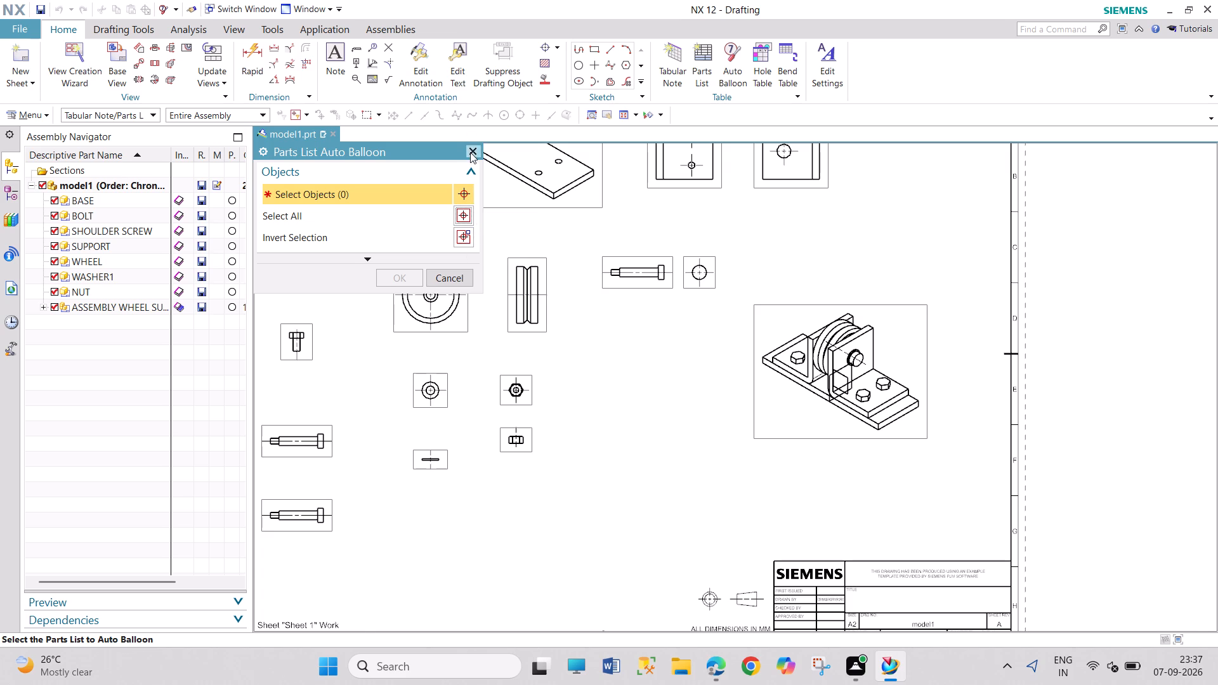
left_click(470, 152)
Apply an Area Fill in Point in Region mode to the front bolt head and wheel rim in the isometric assembly view.
left_click(799, 441)
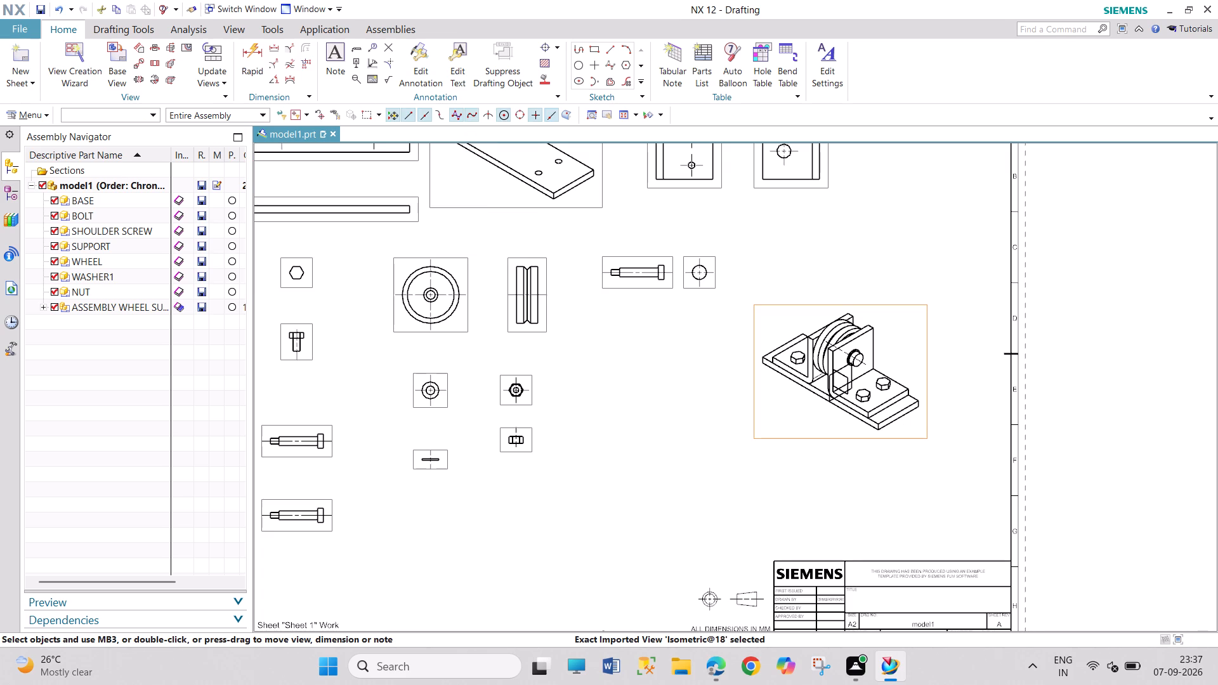
left_click(860, 374)
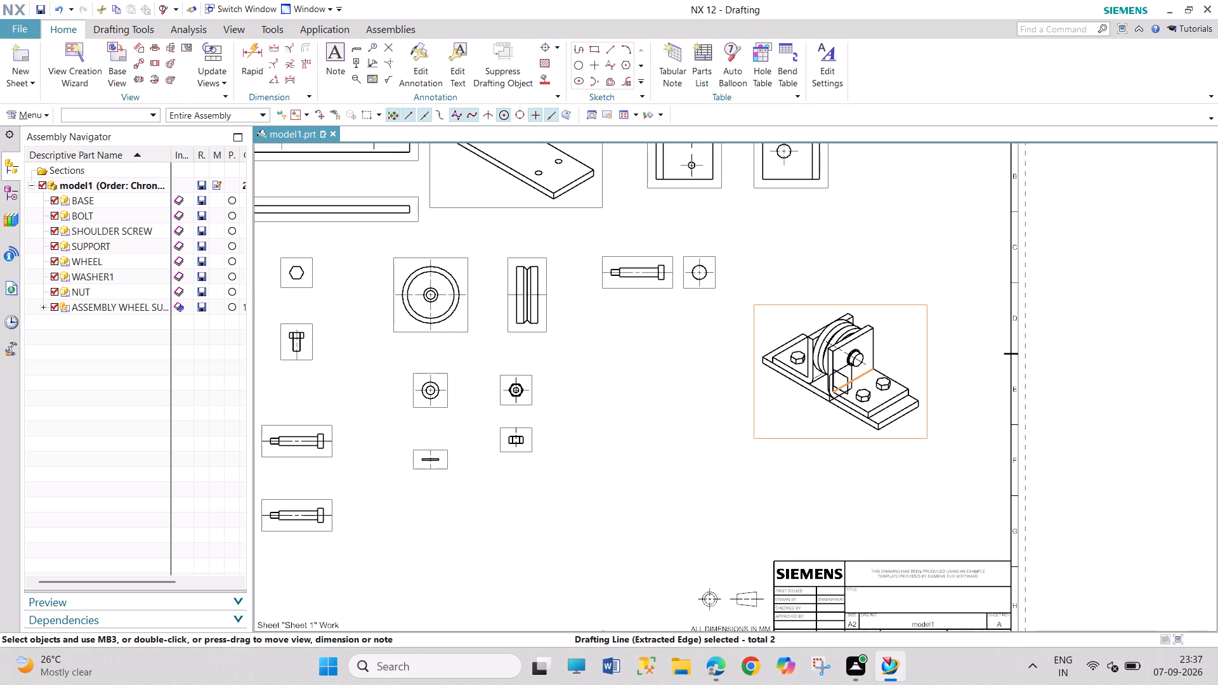
left_click(544, 81)
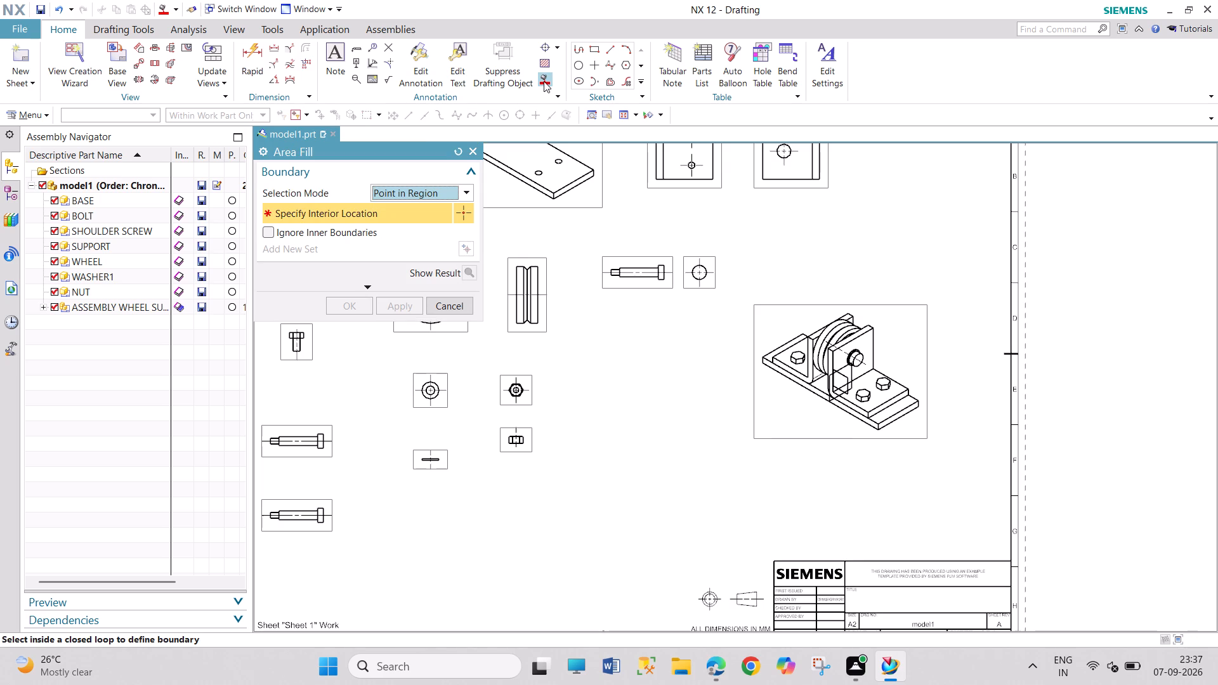
left_click(868, 393)
left_click(817, 344)
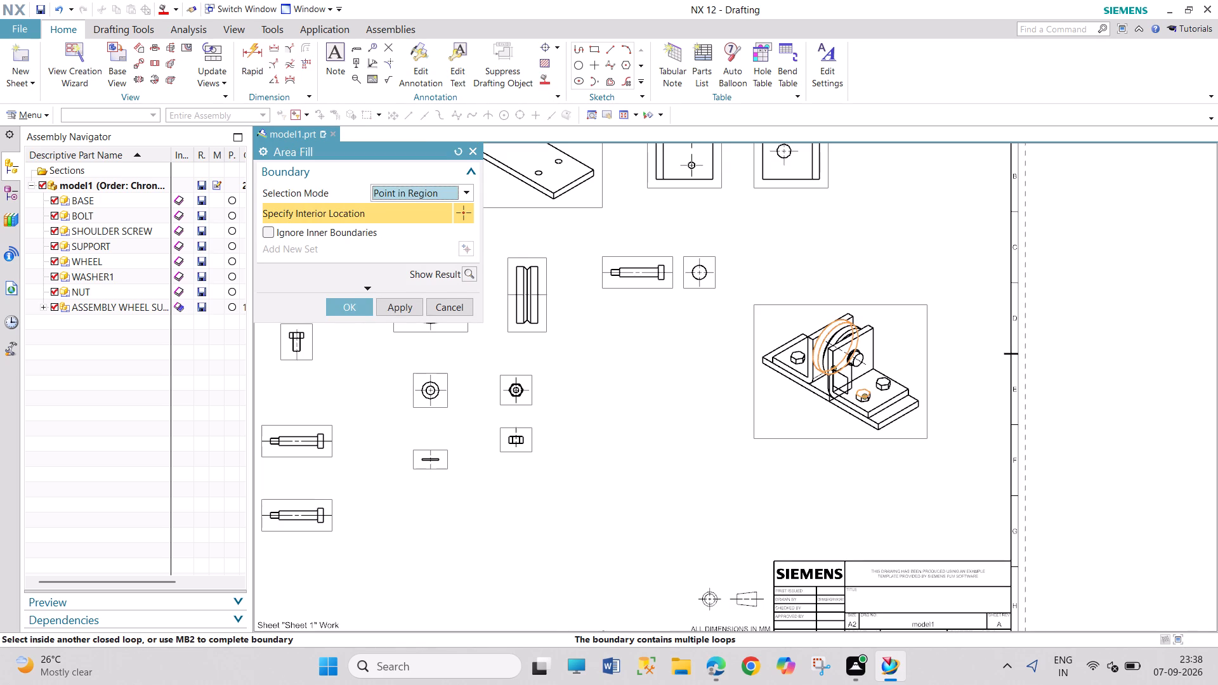
left_click(344, 309)
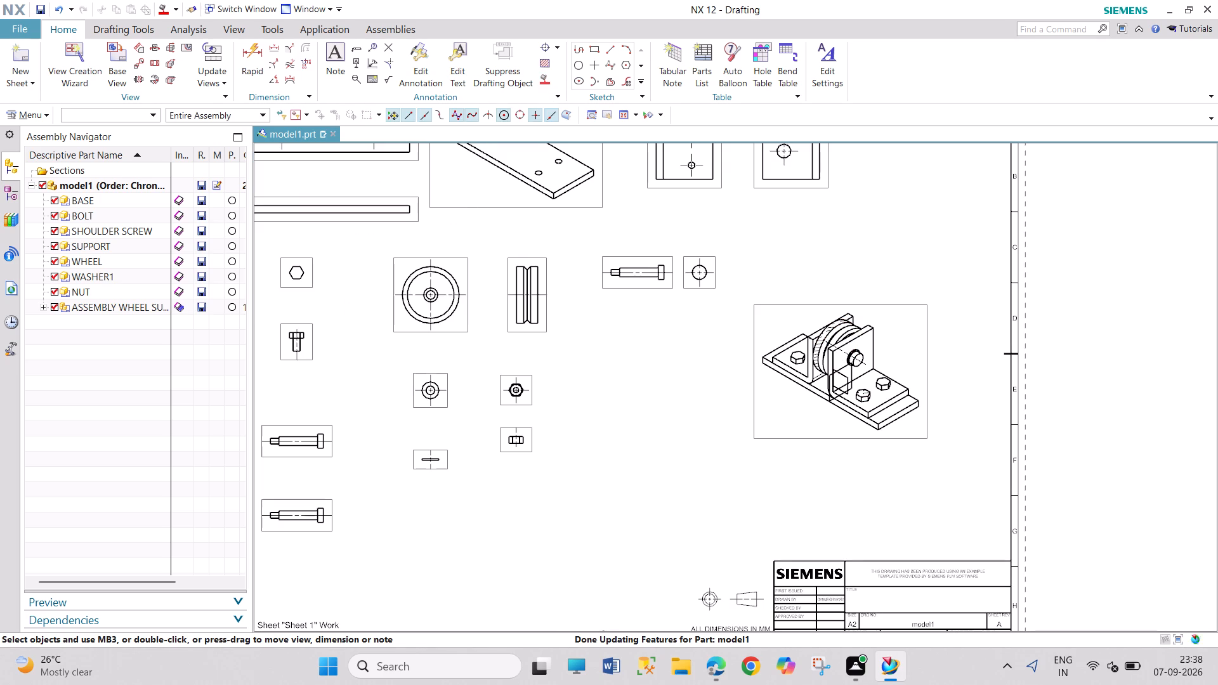
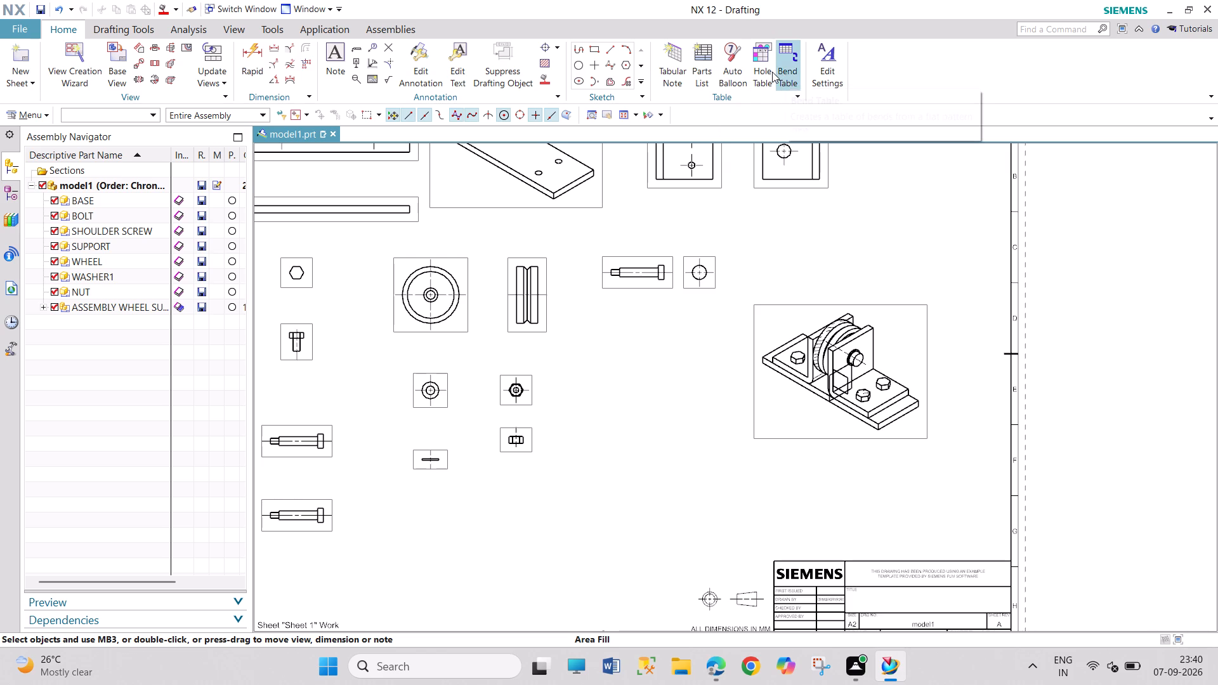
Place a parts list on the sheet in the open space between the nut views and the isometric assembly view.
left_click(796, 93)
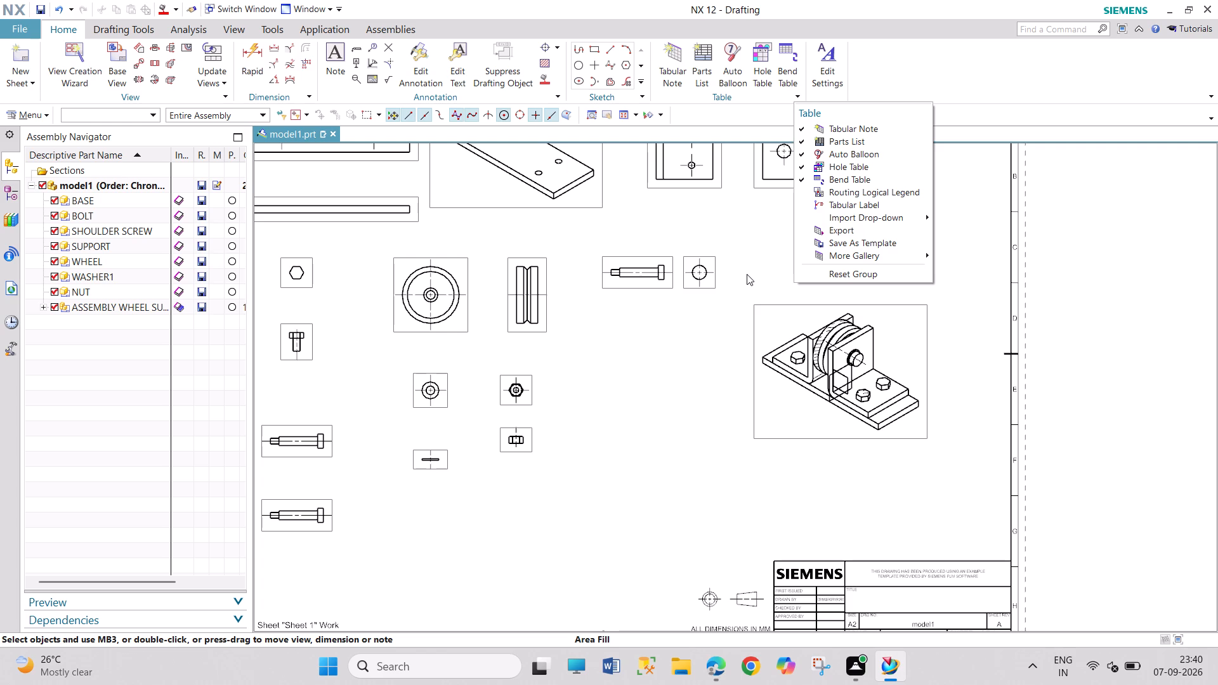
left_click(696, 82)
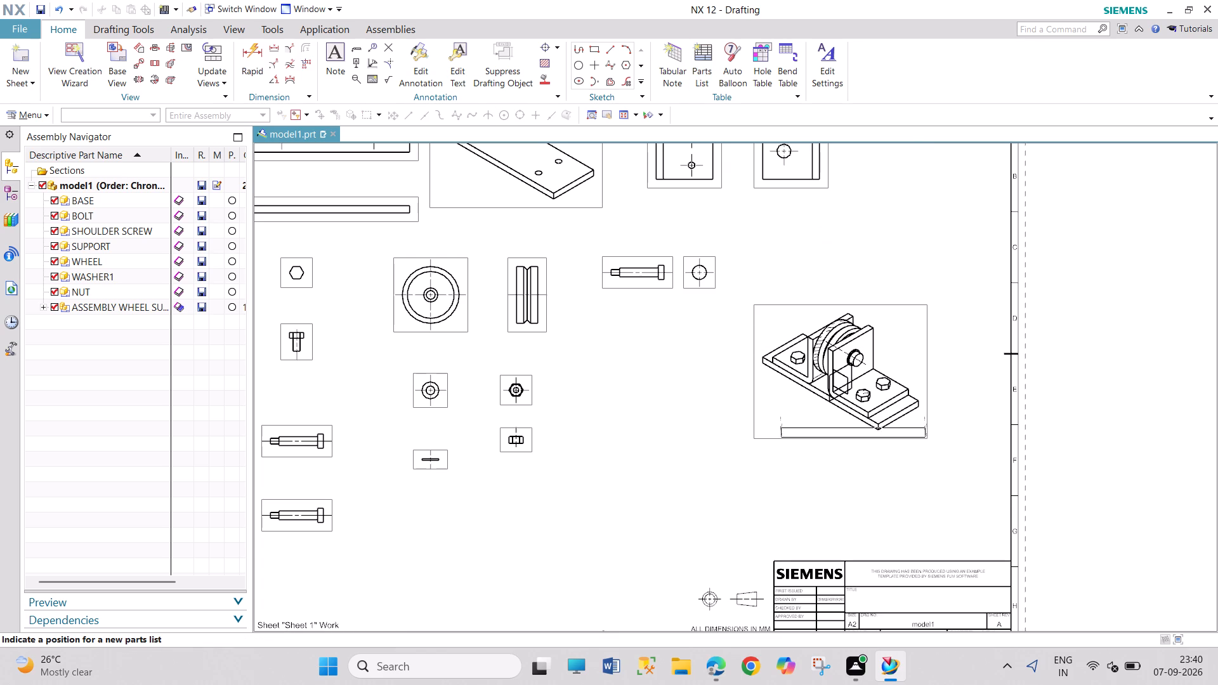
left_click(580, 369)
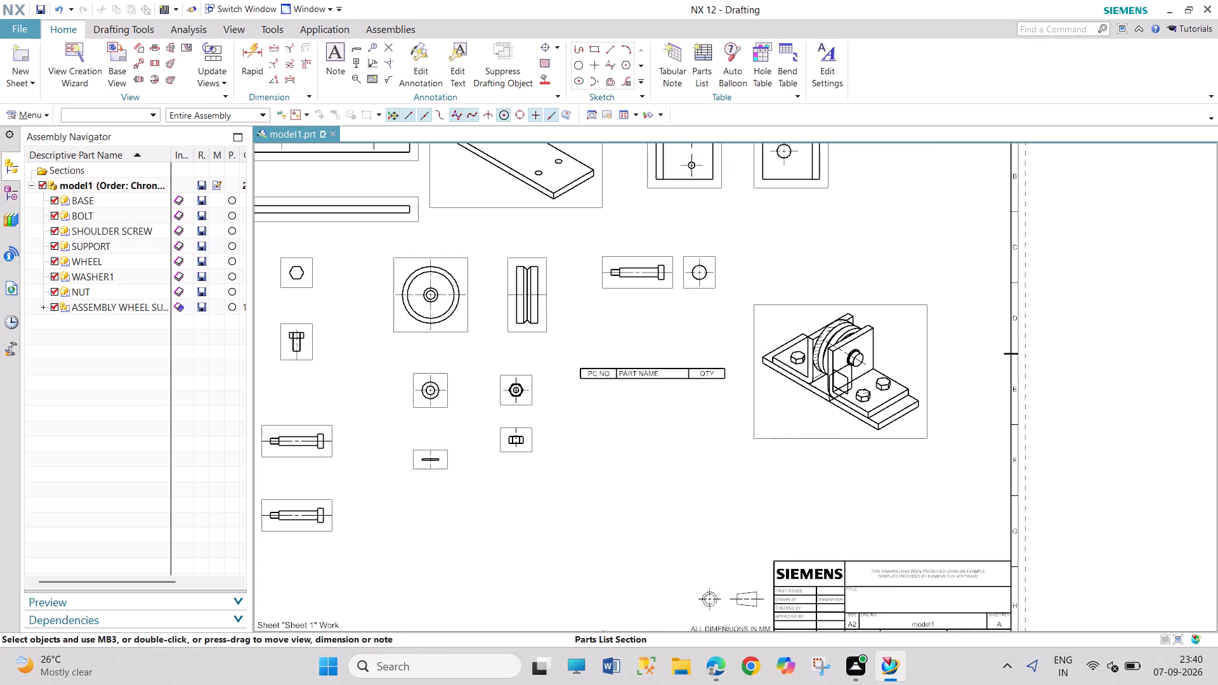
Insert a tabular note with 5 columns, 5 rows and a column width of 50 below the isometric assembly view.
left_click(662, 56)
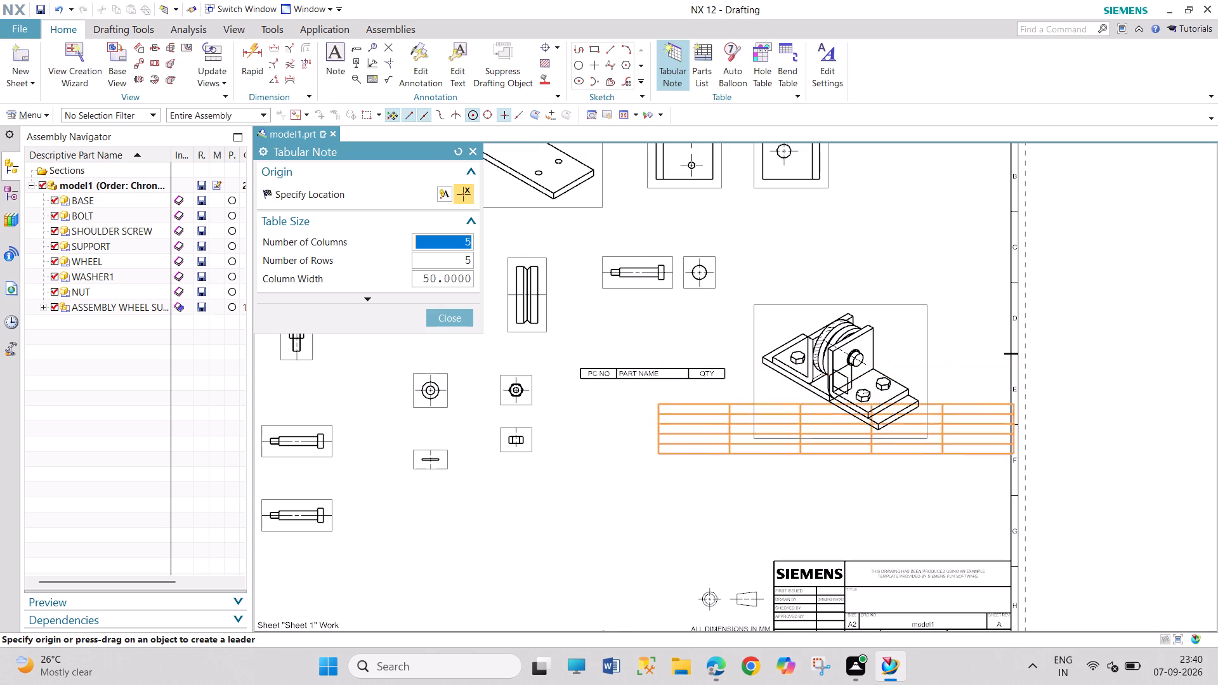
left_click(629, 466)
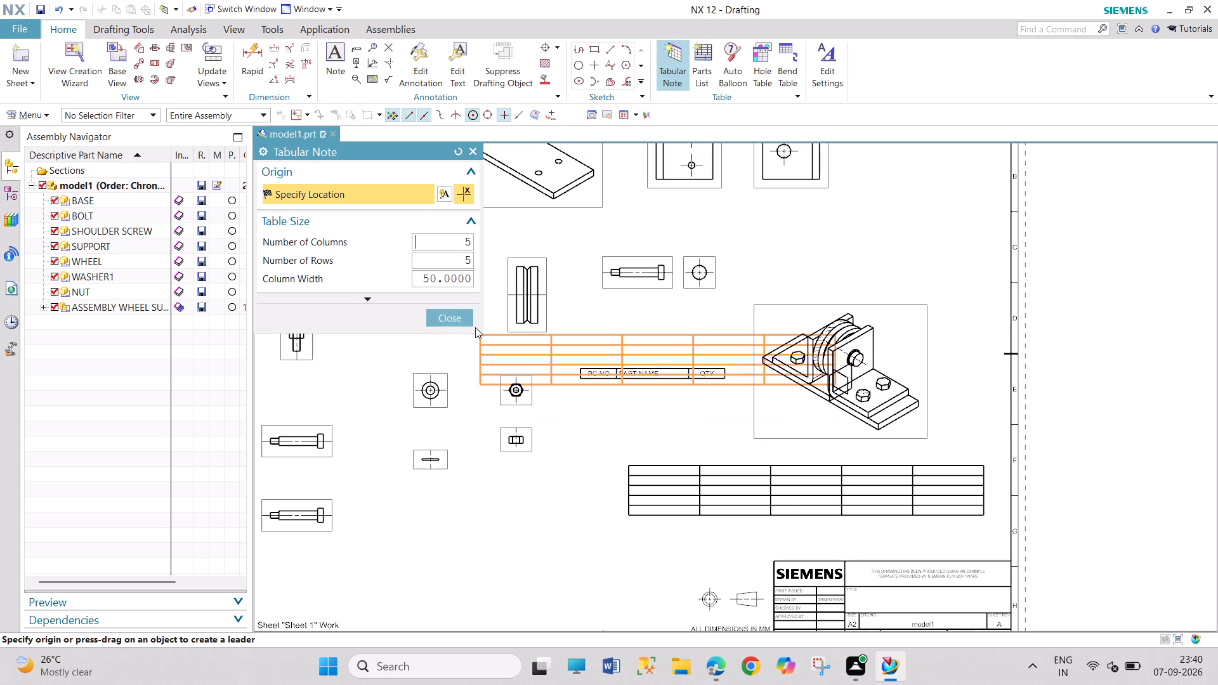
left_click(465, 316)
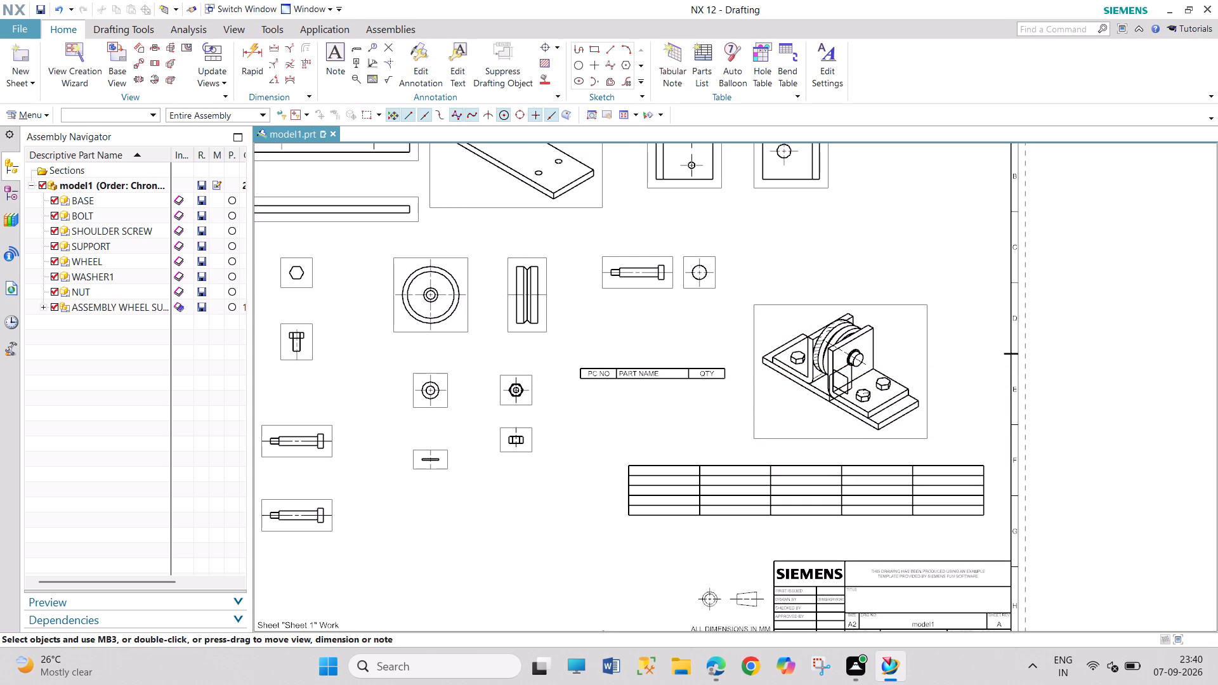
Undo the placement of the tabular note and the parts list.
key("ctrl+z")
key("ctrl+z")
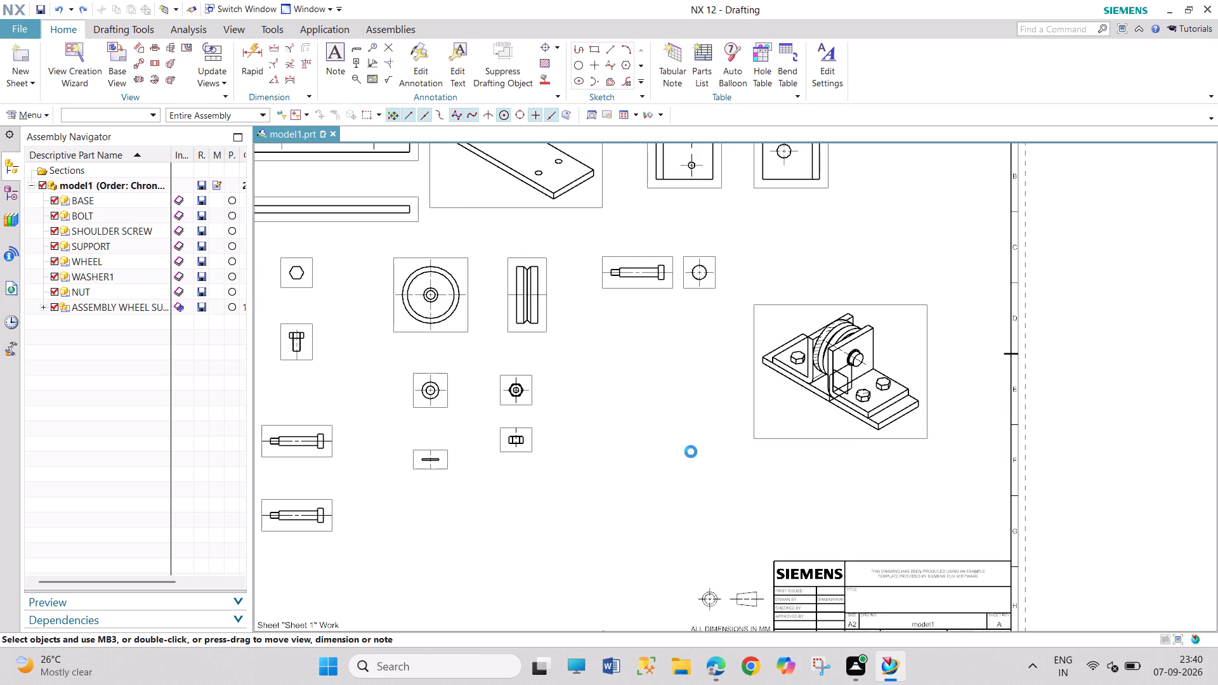
Place a parts list just above the isometric view of the wheel support assembly.
left_click(697, 60)
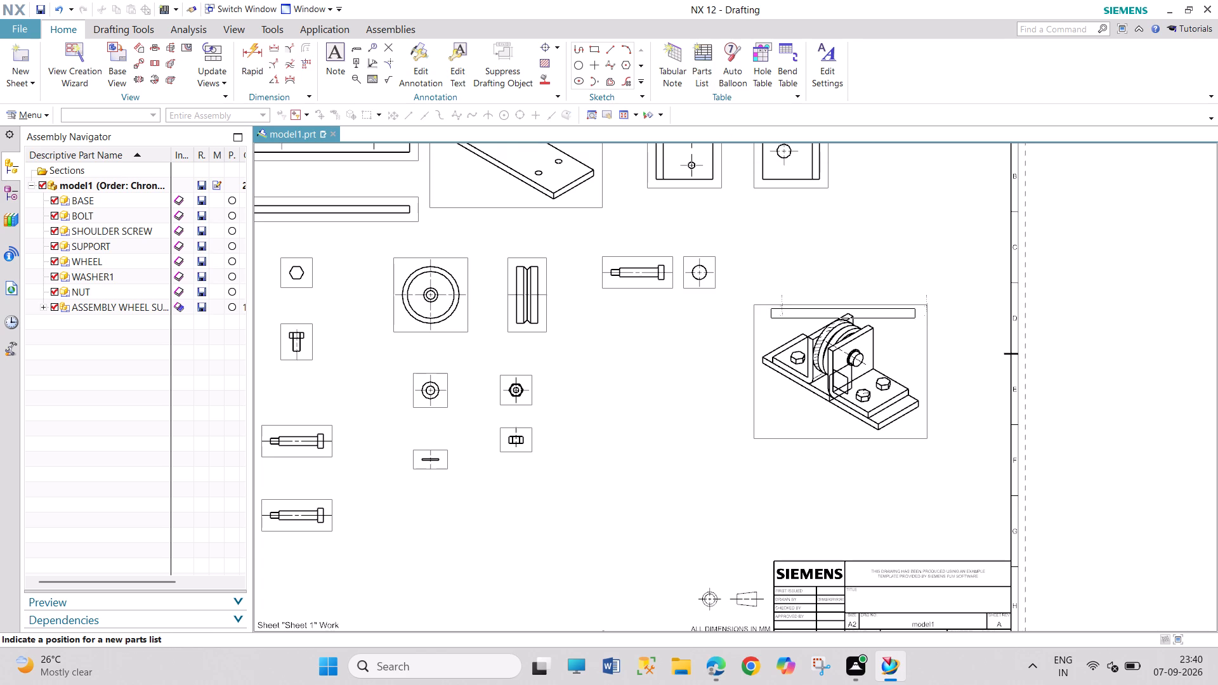
left_click(773, 273)
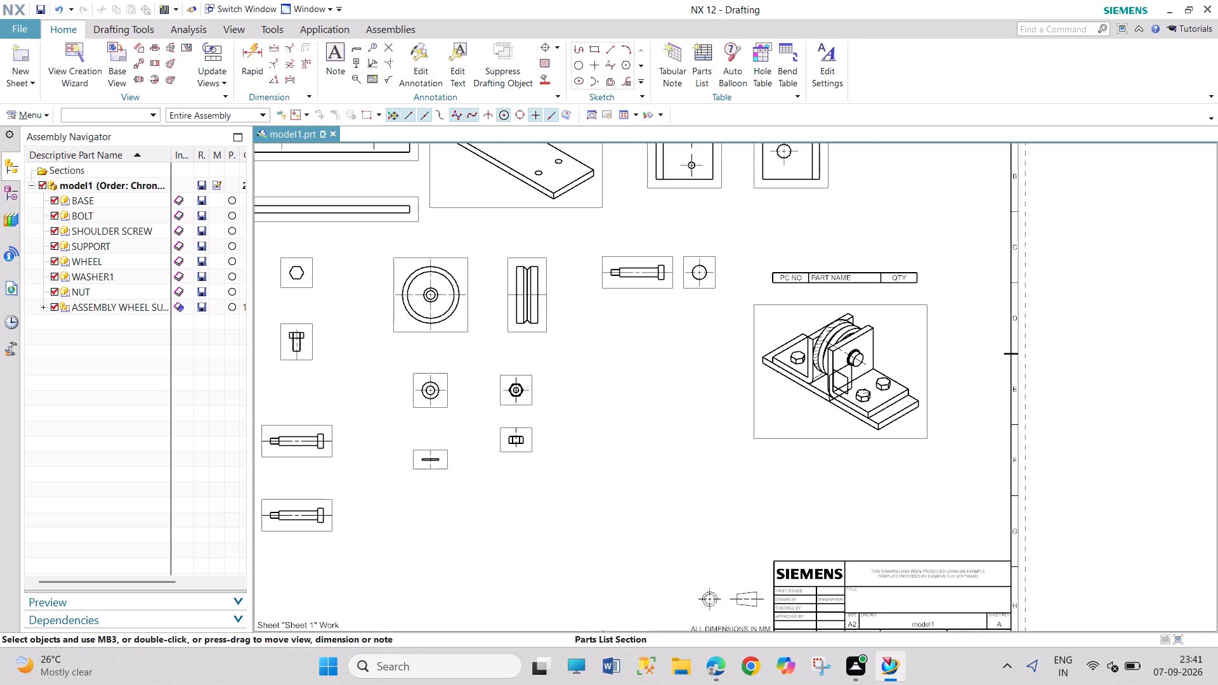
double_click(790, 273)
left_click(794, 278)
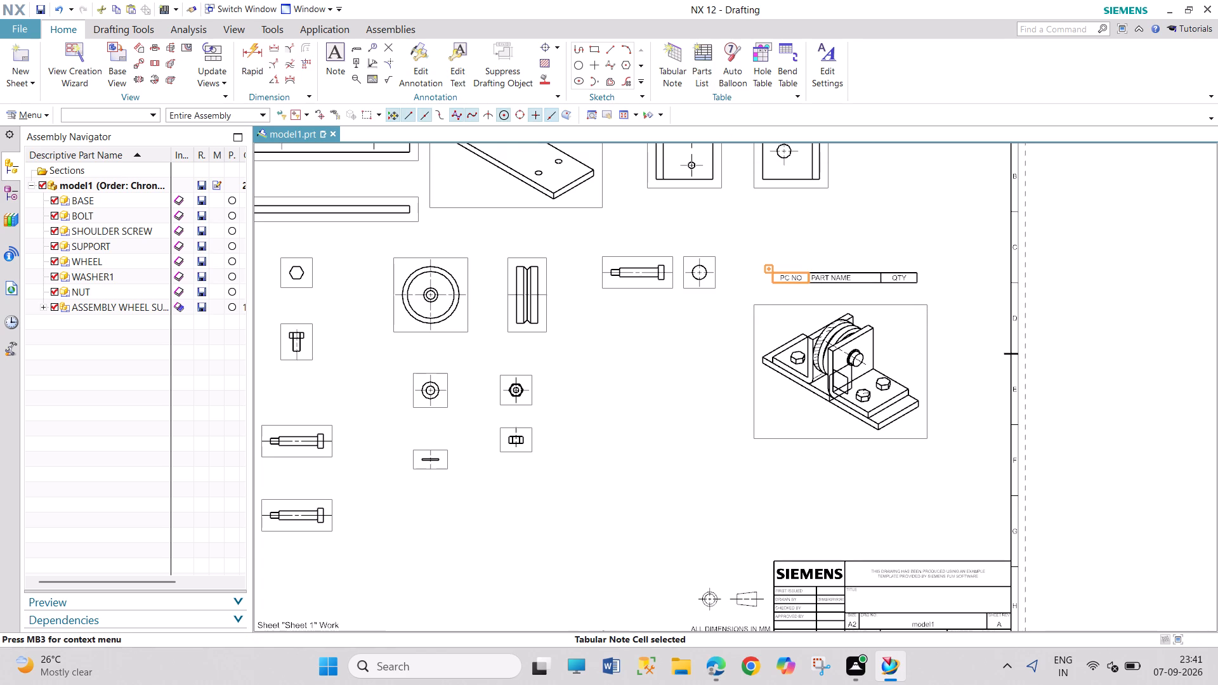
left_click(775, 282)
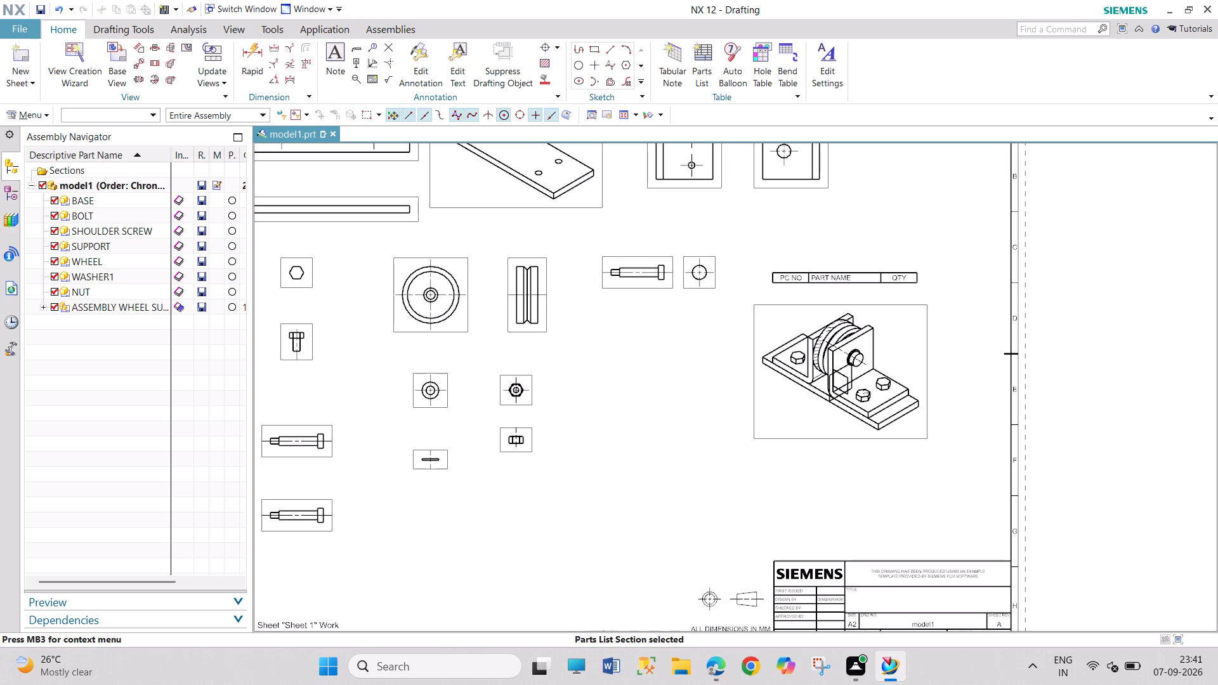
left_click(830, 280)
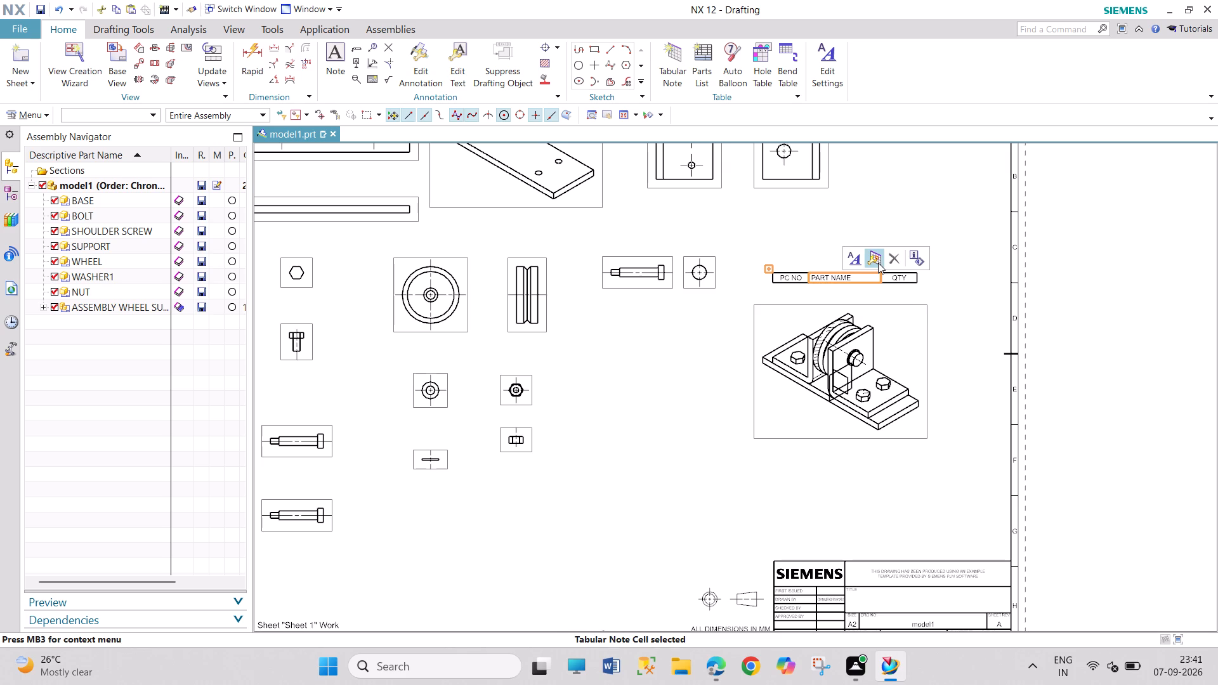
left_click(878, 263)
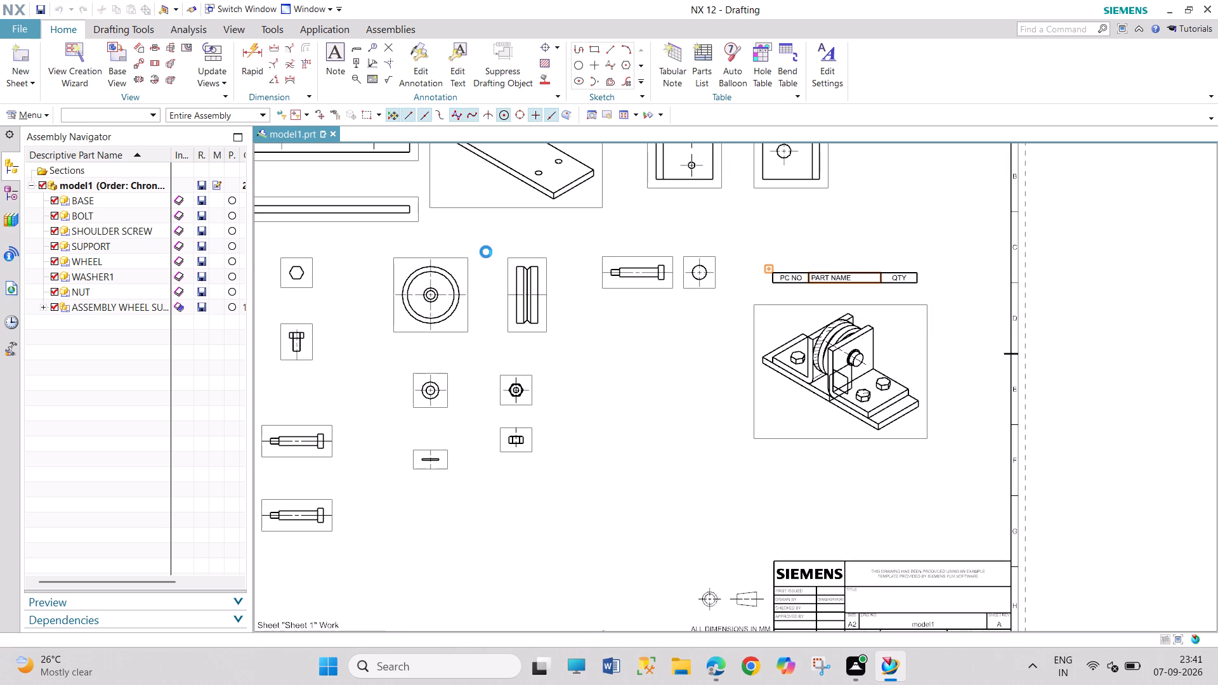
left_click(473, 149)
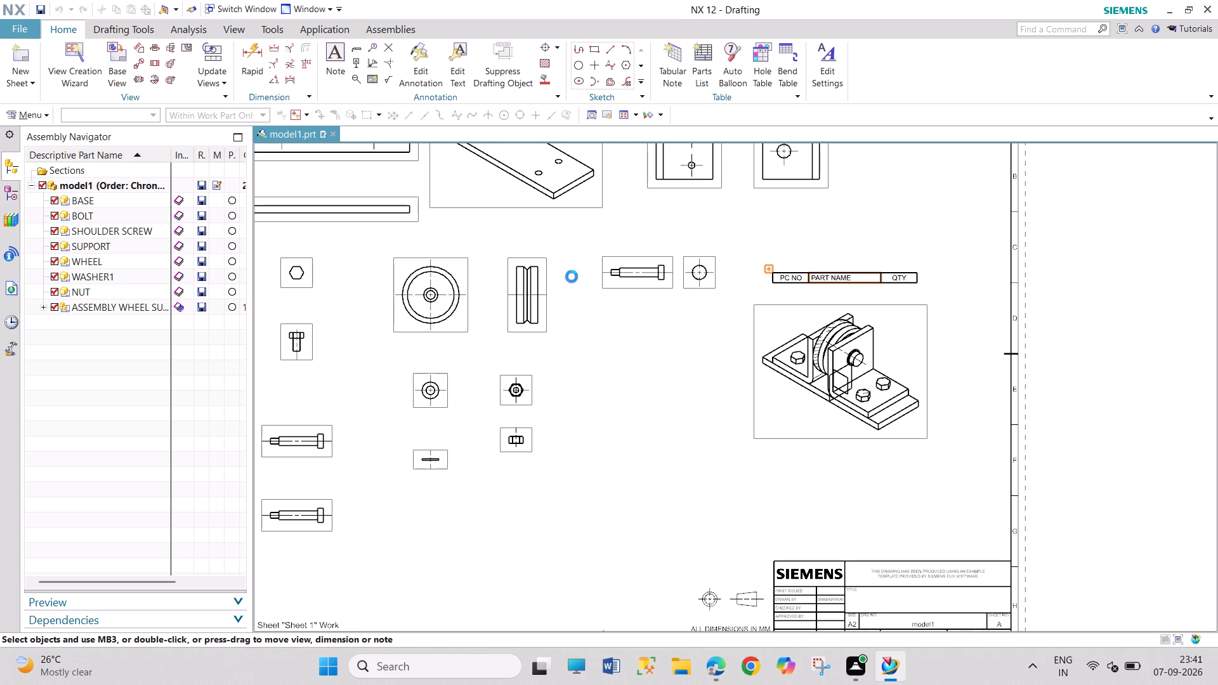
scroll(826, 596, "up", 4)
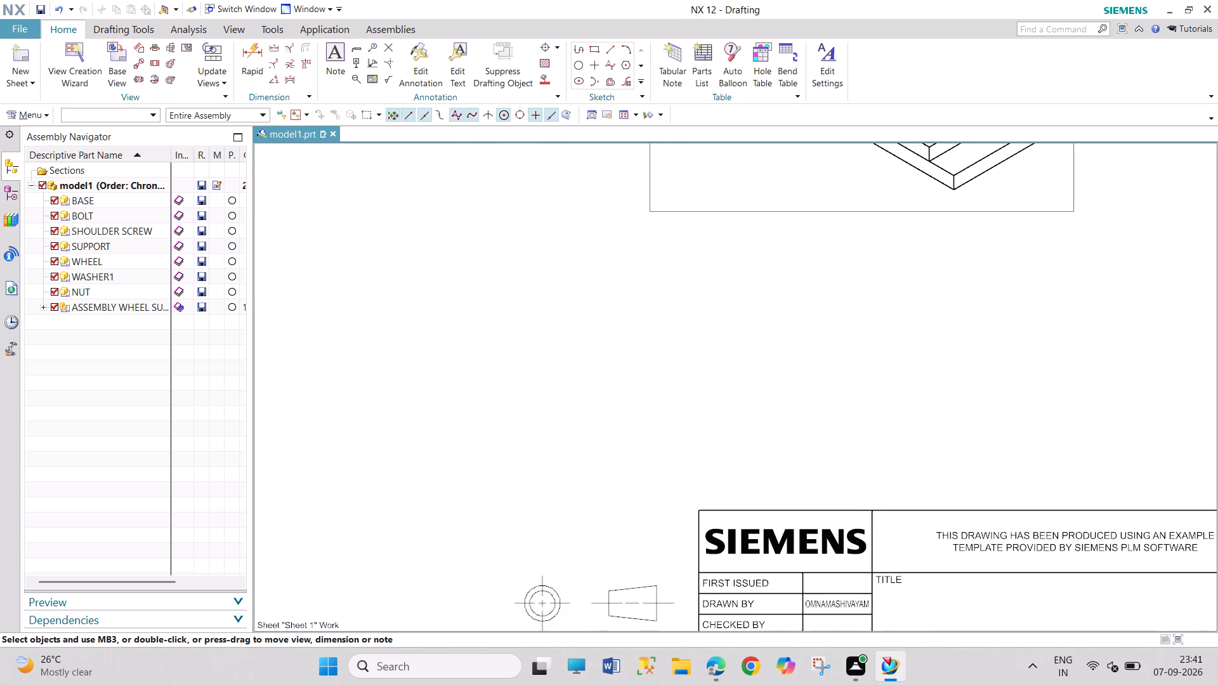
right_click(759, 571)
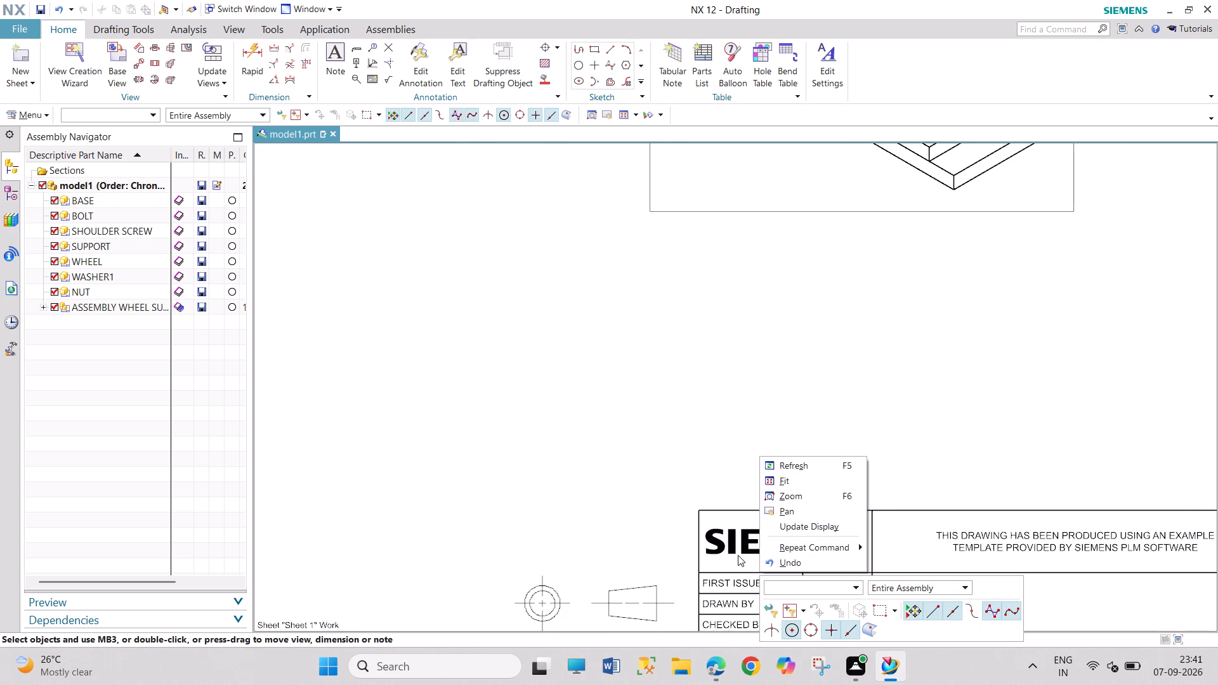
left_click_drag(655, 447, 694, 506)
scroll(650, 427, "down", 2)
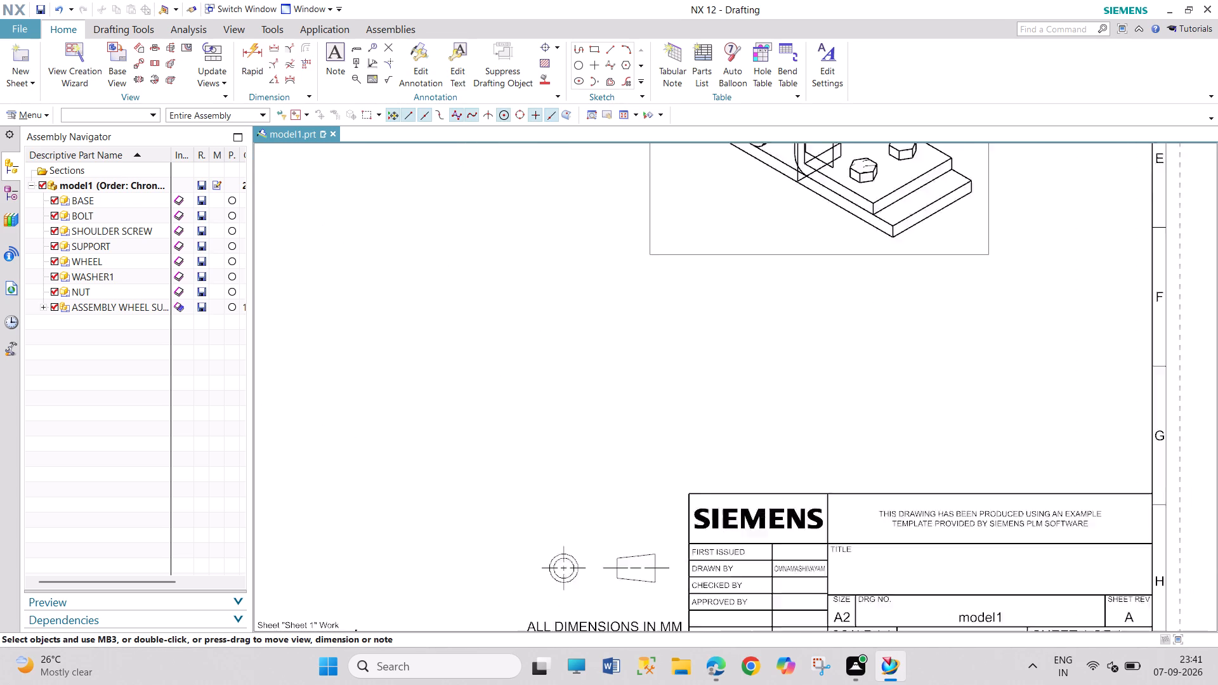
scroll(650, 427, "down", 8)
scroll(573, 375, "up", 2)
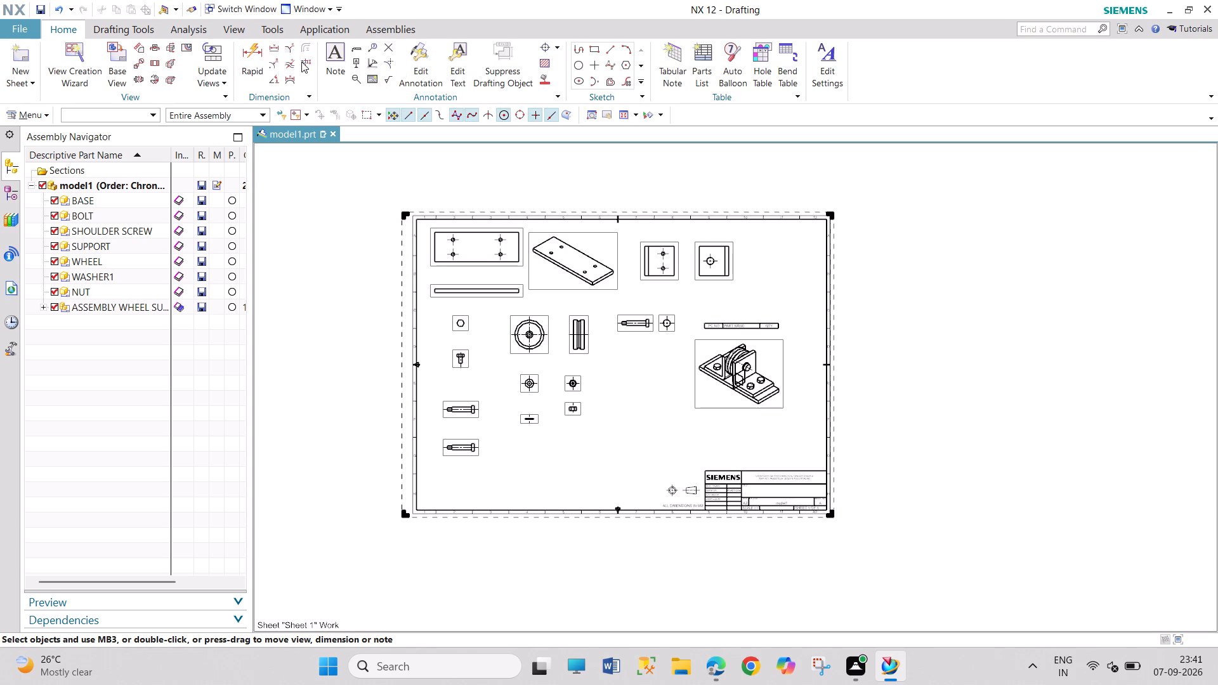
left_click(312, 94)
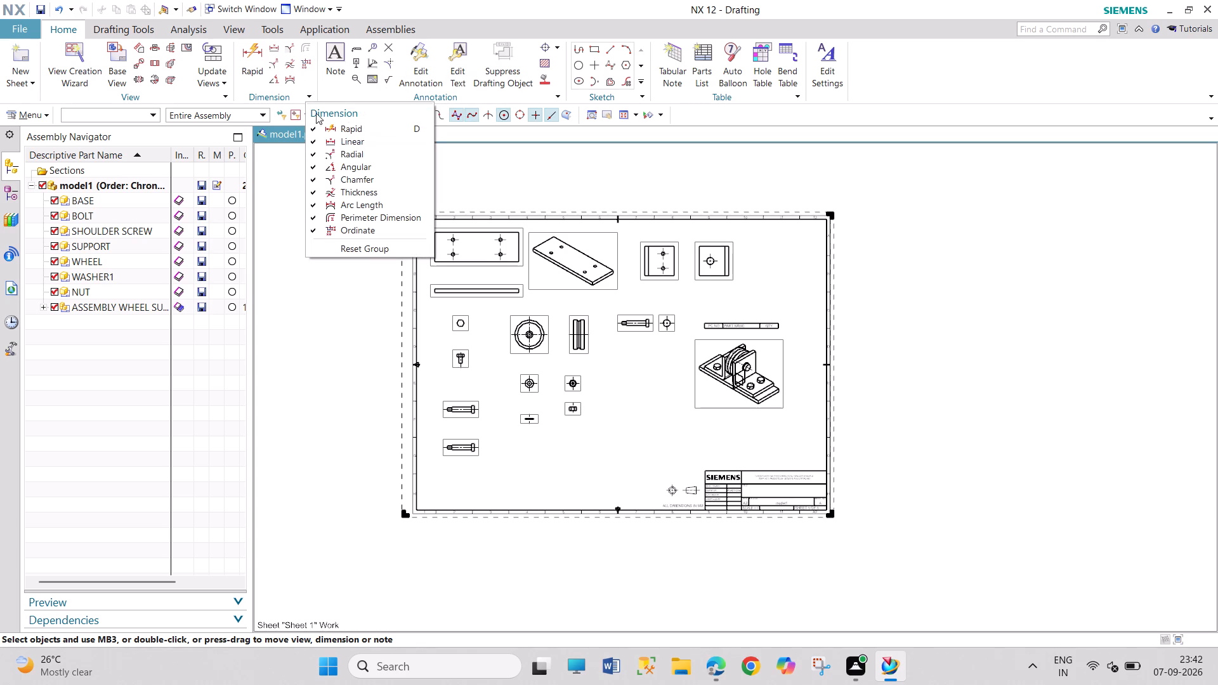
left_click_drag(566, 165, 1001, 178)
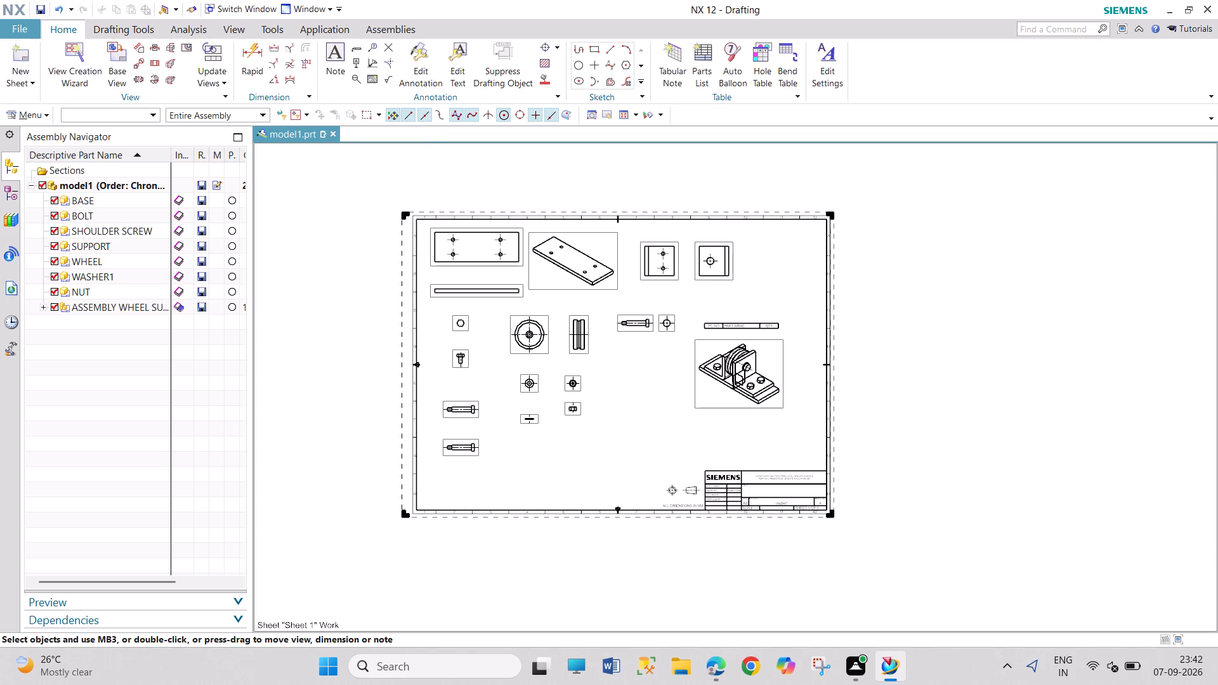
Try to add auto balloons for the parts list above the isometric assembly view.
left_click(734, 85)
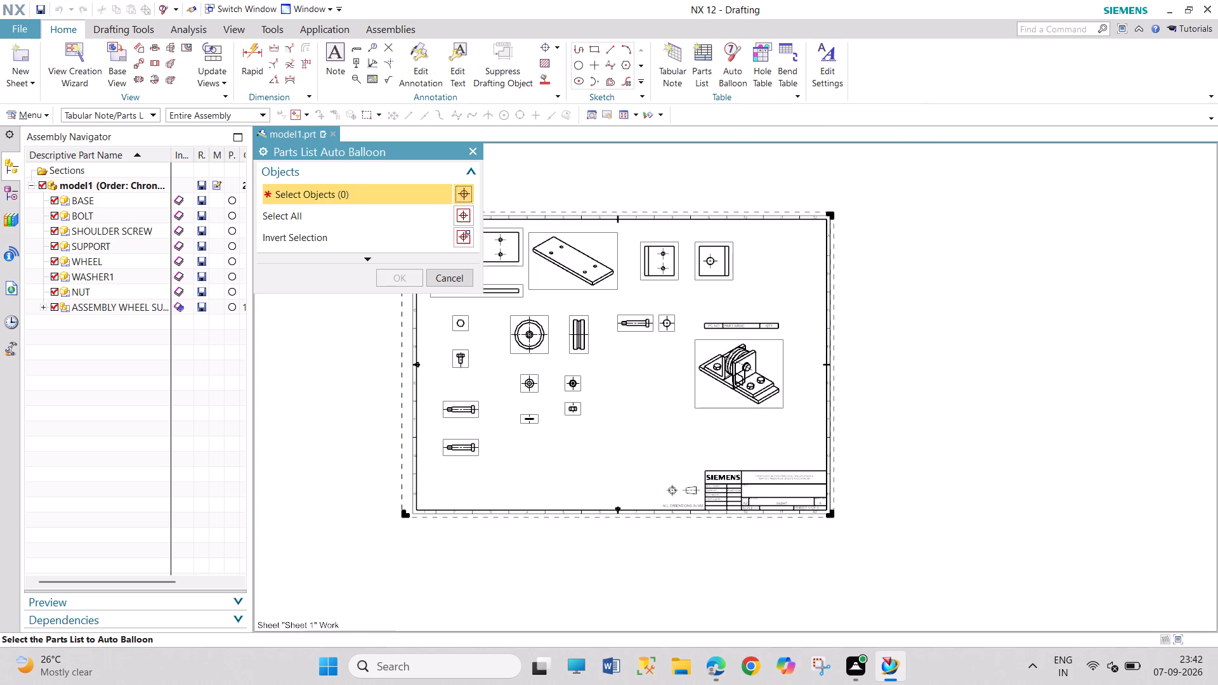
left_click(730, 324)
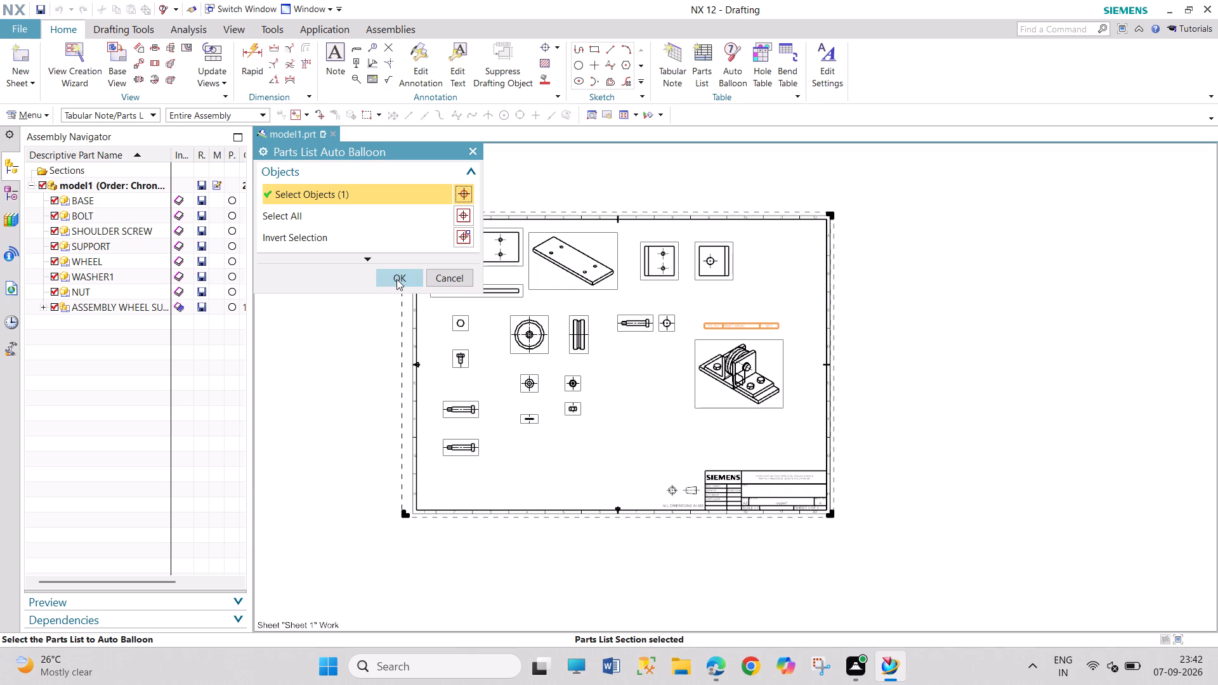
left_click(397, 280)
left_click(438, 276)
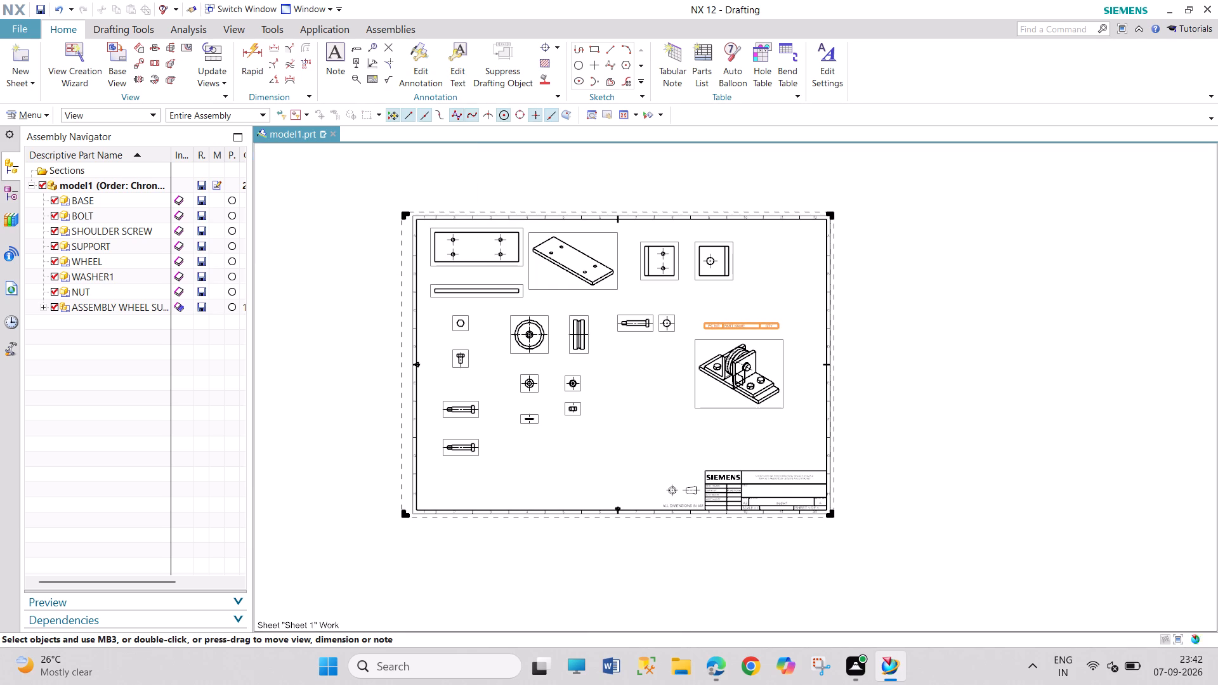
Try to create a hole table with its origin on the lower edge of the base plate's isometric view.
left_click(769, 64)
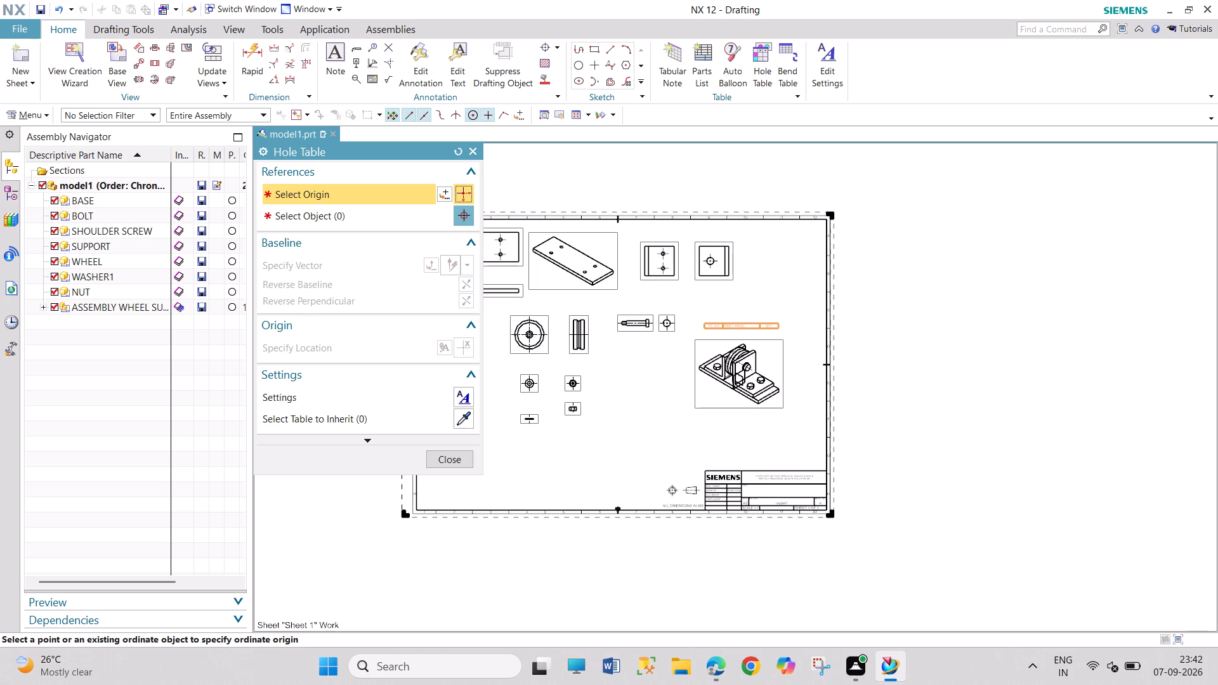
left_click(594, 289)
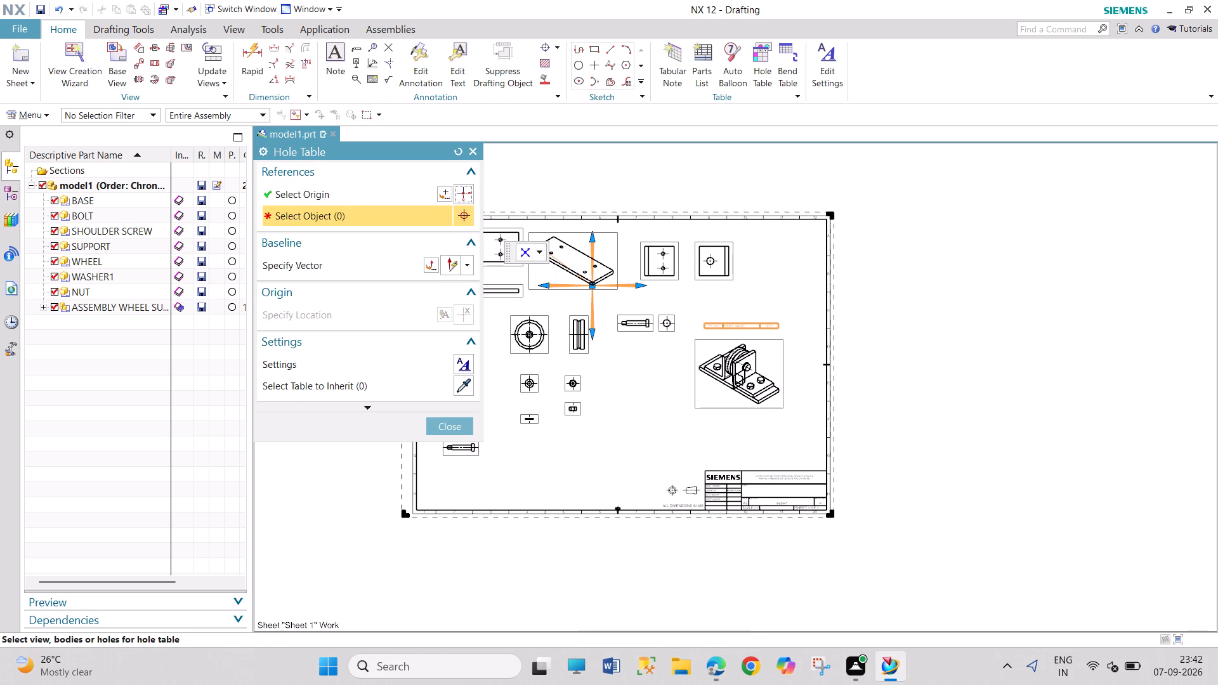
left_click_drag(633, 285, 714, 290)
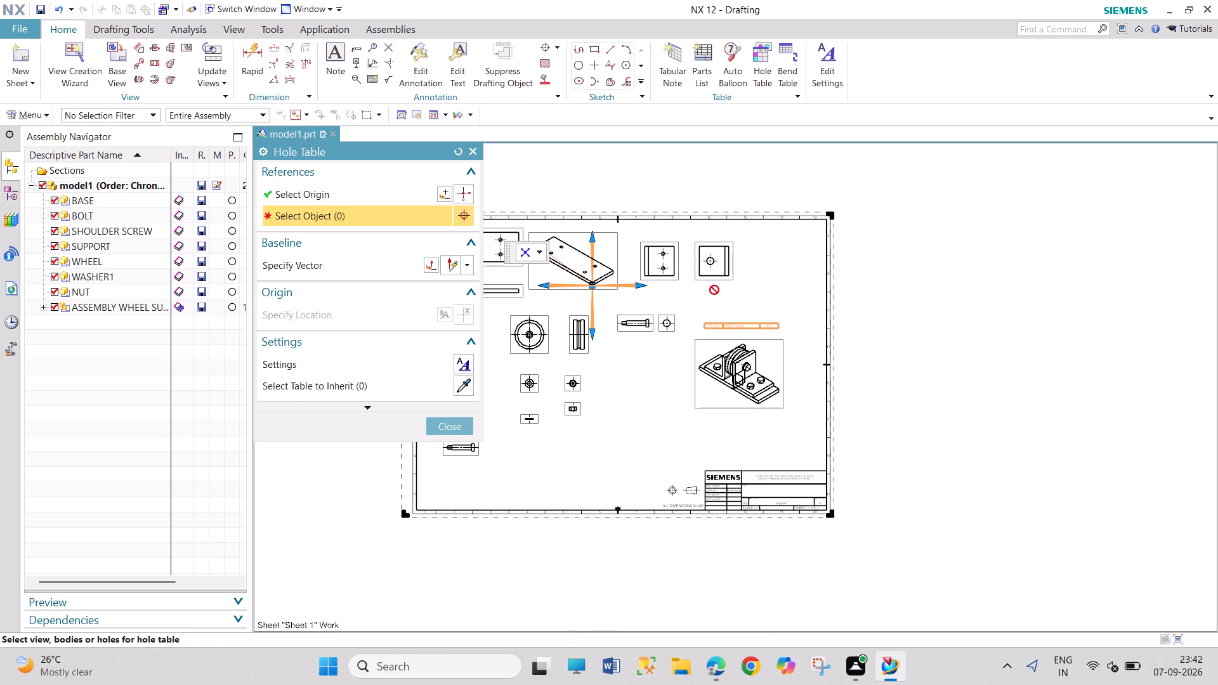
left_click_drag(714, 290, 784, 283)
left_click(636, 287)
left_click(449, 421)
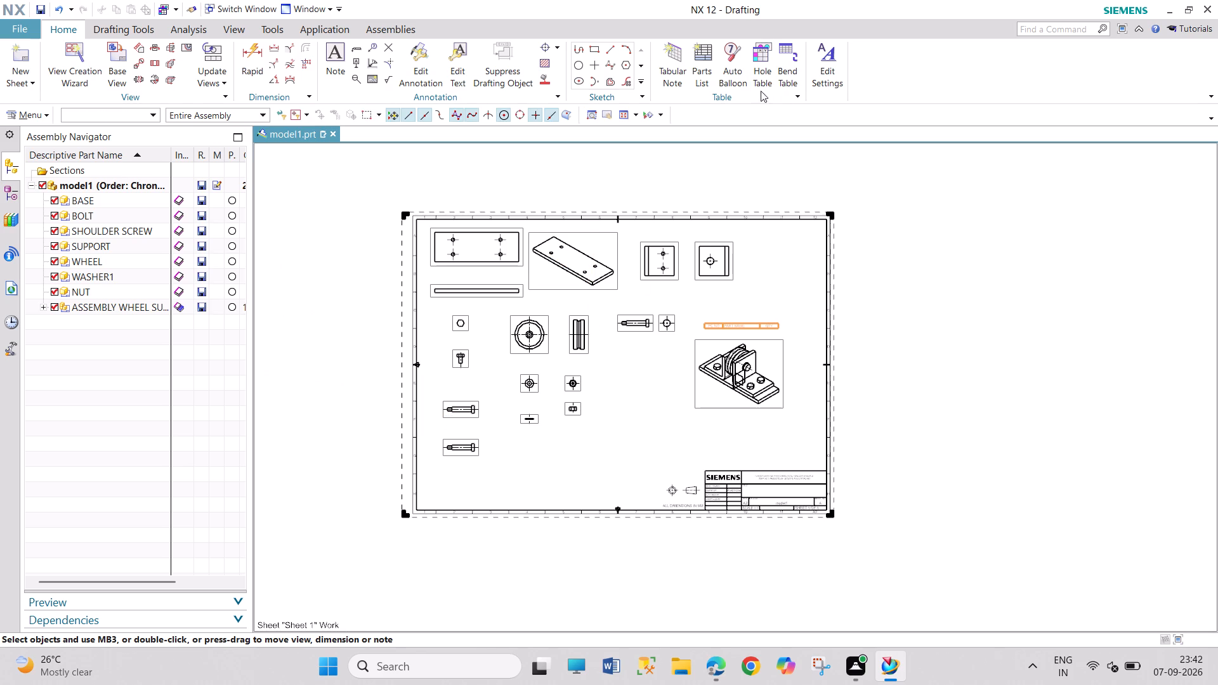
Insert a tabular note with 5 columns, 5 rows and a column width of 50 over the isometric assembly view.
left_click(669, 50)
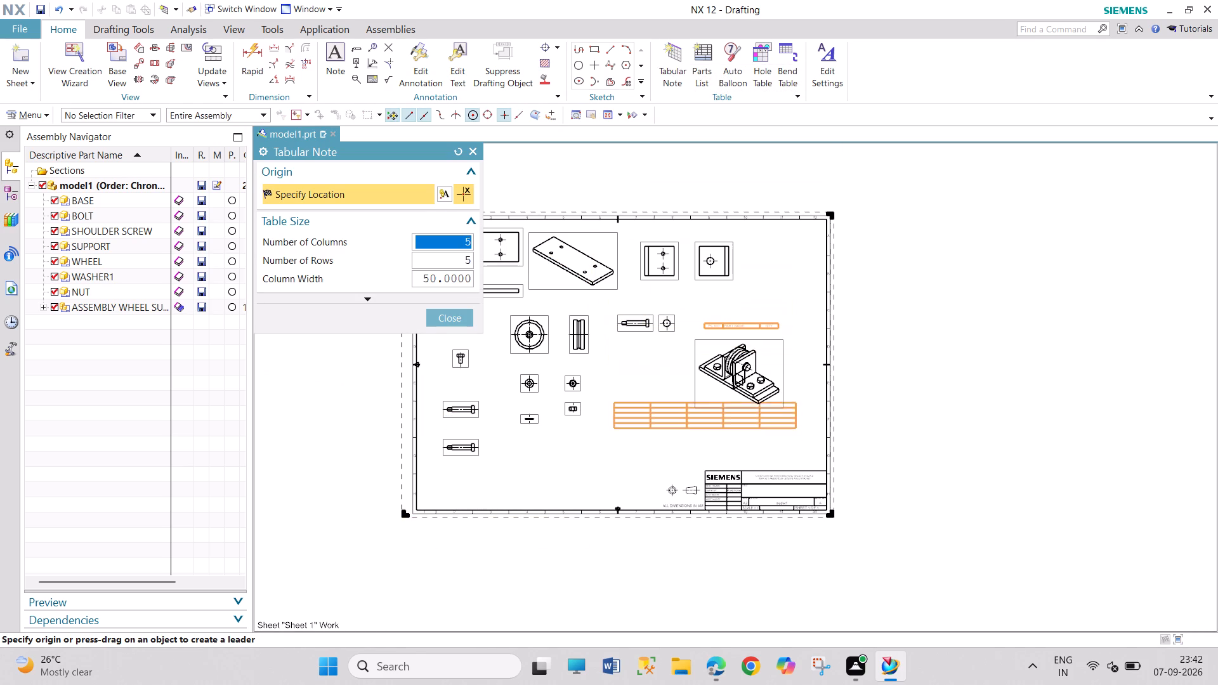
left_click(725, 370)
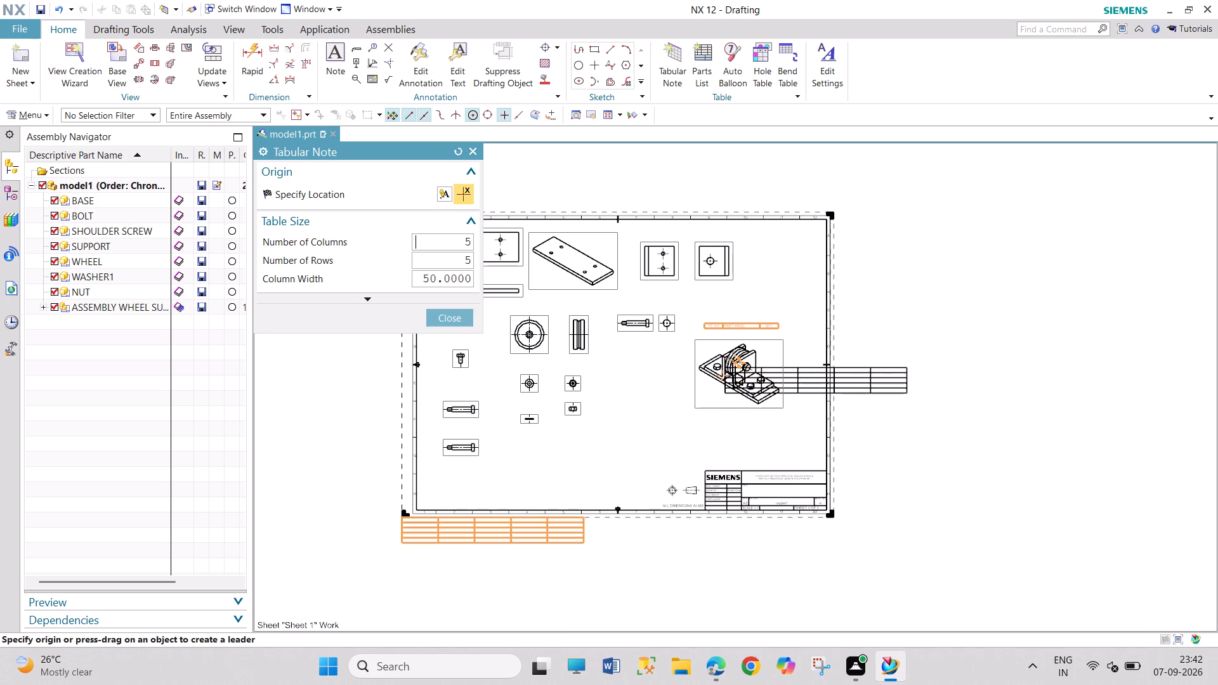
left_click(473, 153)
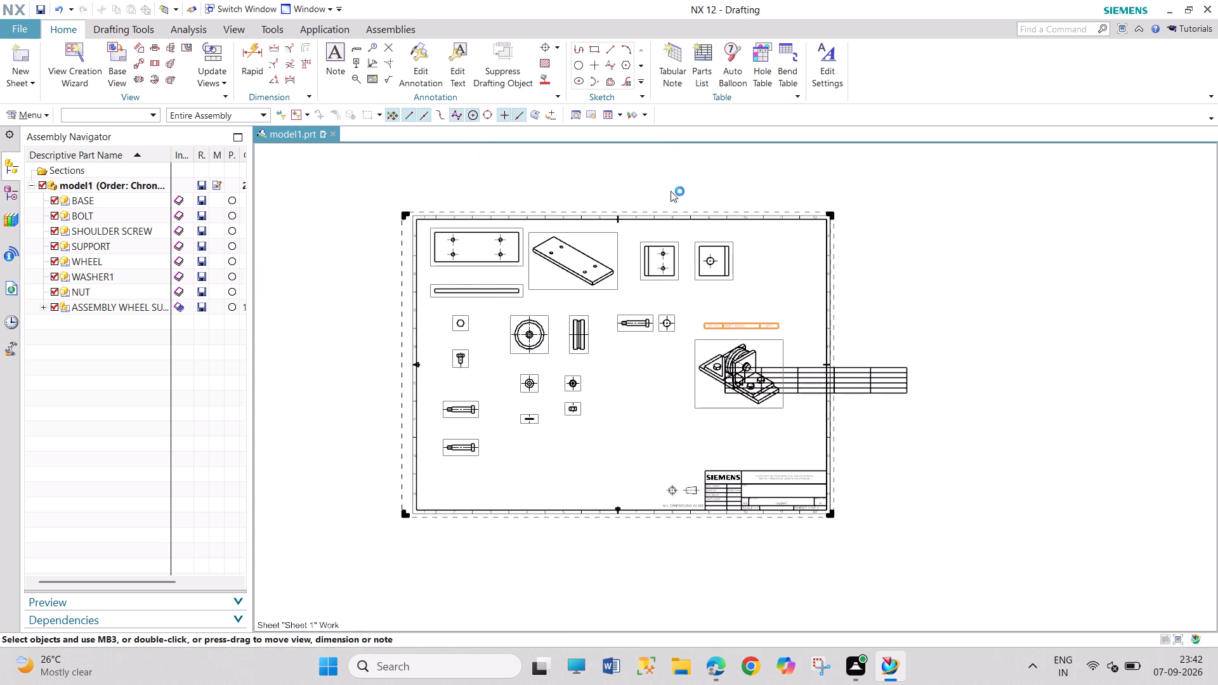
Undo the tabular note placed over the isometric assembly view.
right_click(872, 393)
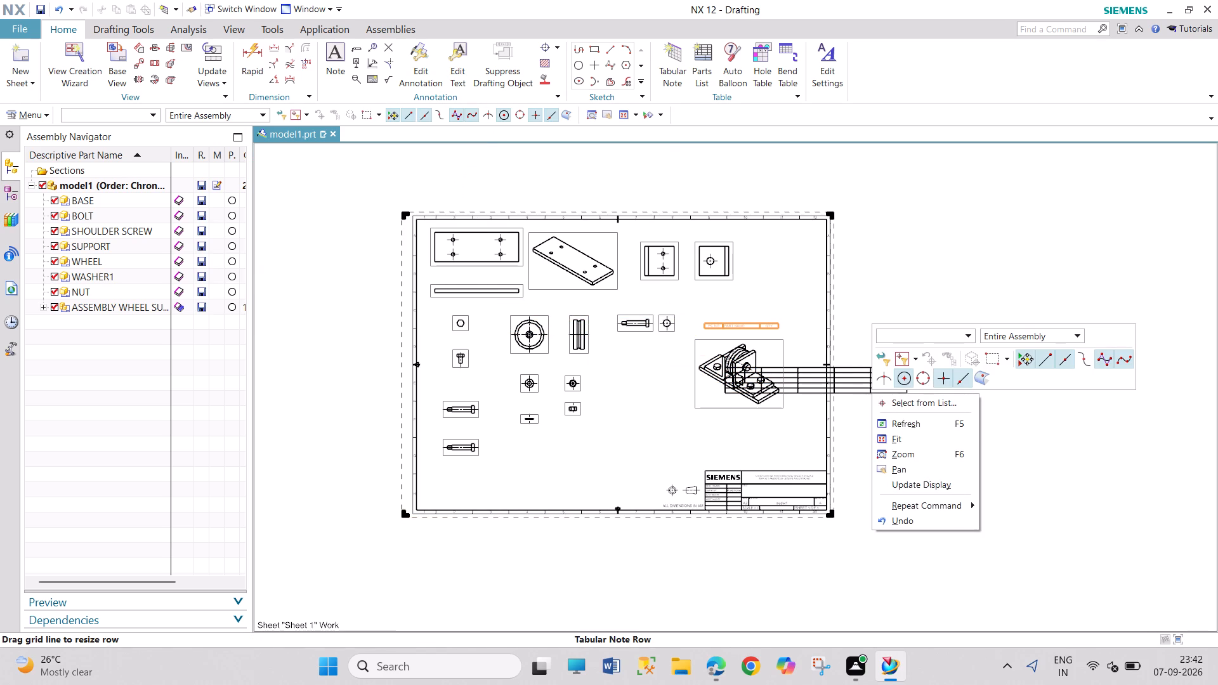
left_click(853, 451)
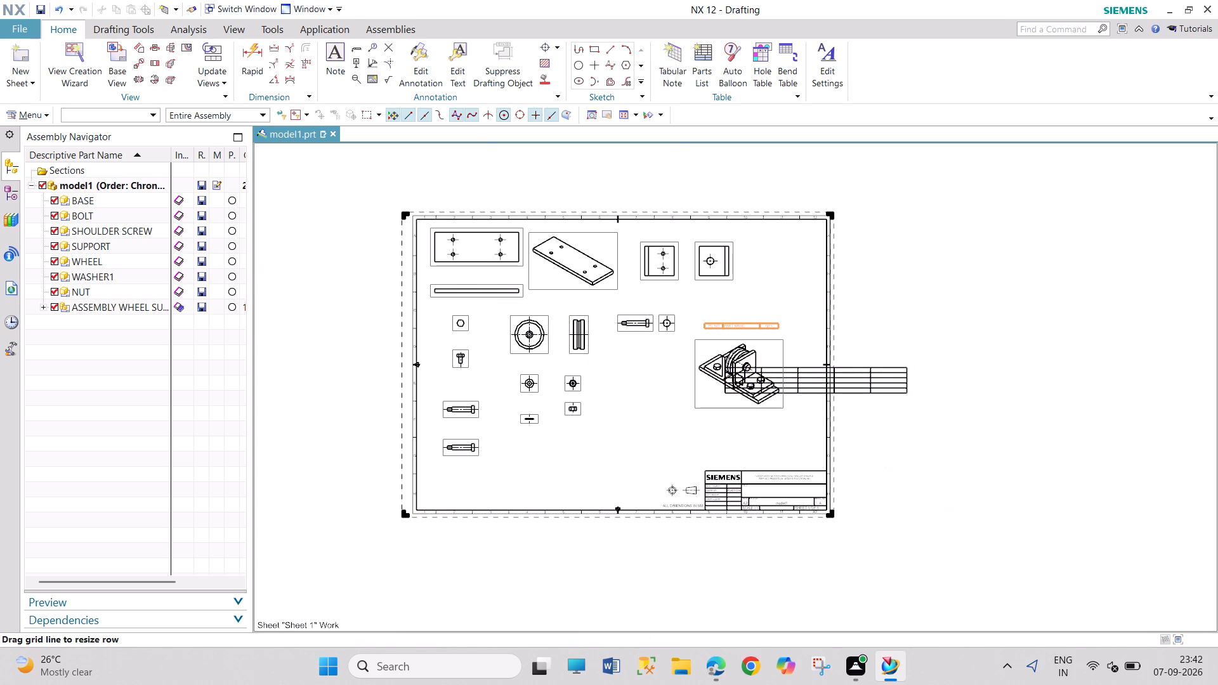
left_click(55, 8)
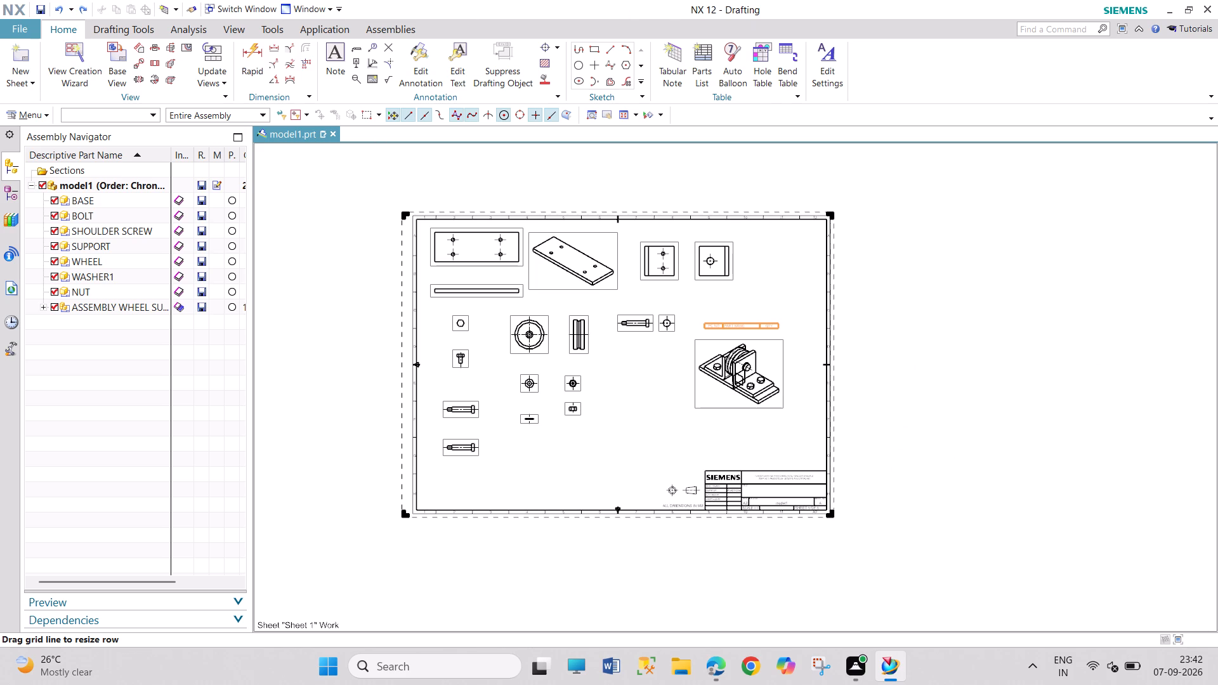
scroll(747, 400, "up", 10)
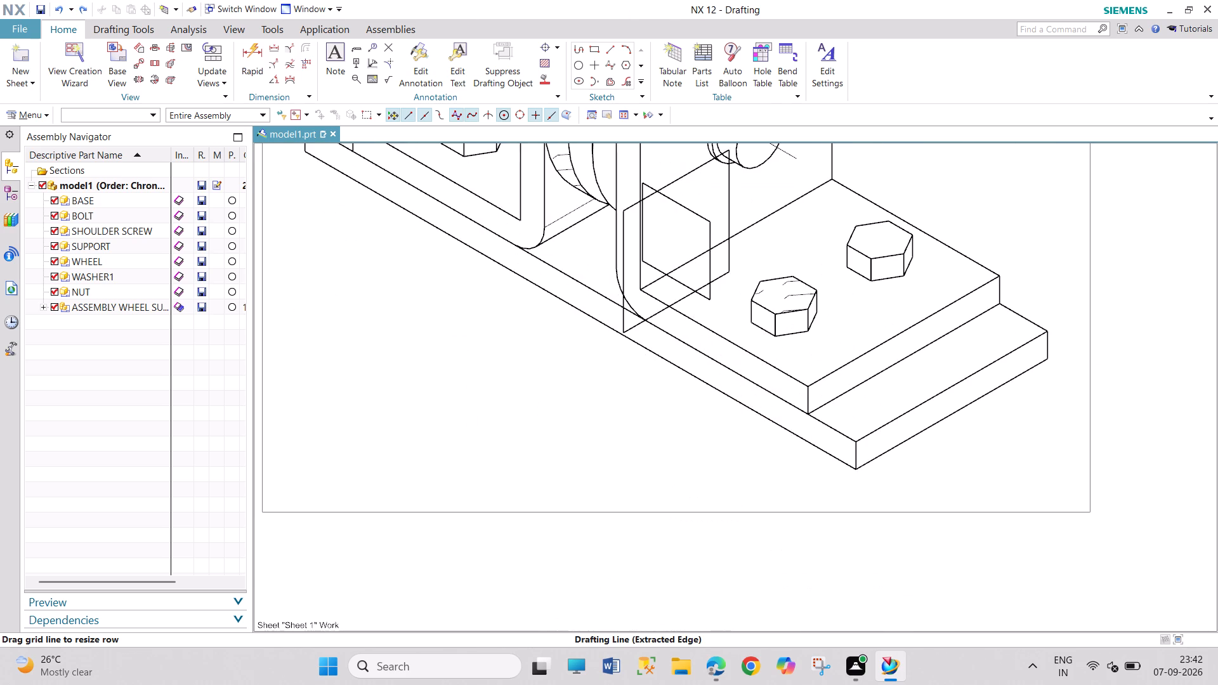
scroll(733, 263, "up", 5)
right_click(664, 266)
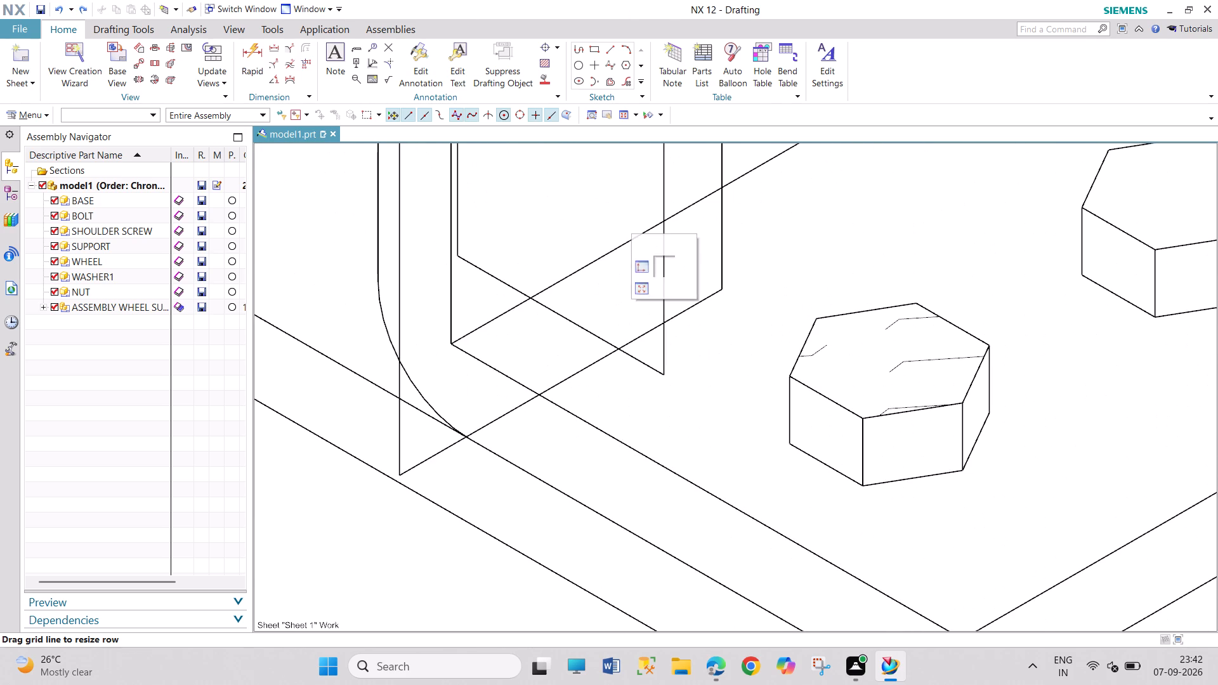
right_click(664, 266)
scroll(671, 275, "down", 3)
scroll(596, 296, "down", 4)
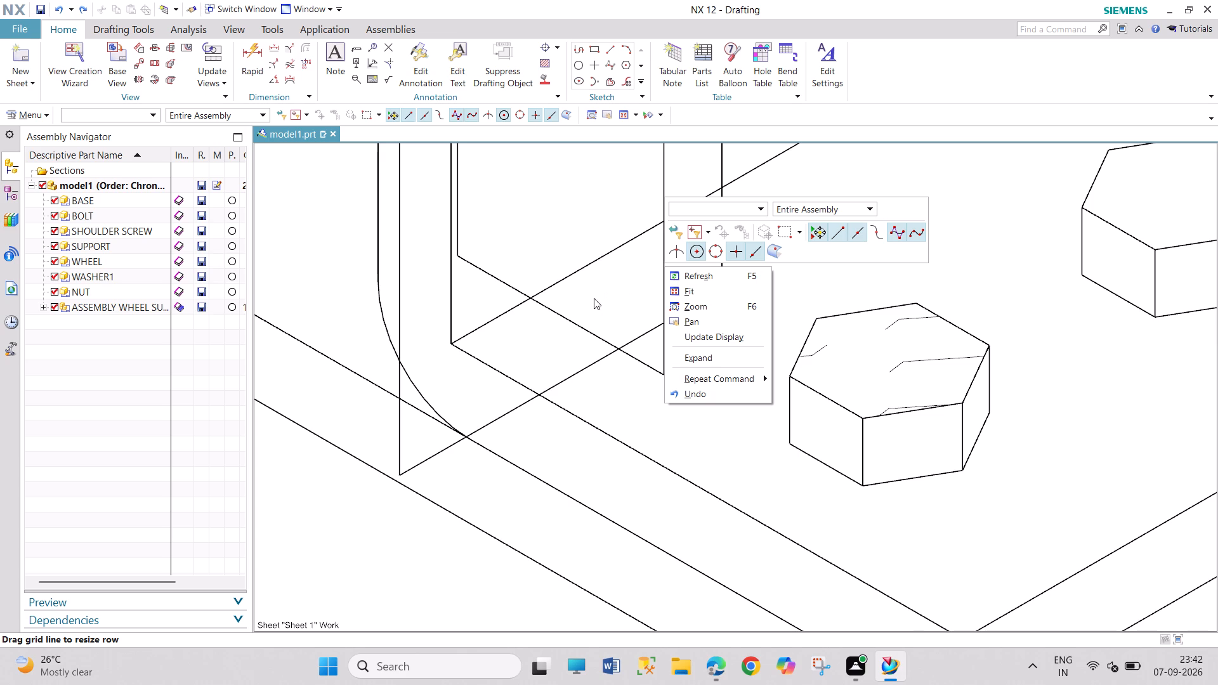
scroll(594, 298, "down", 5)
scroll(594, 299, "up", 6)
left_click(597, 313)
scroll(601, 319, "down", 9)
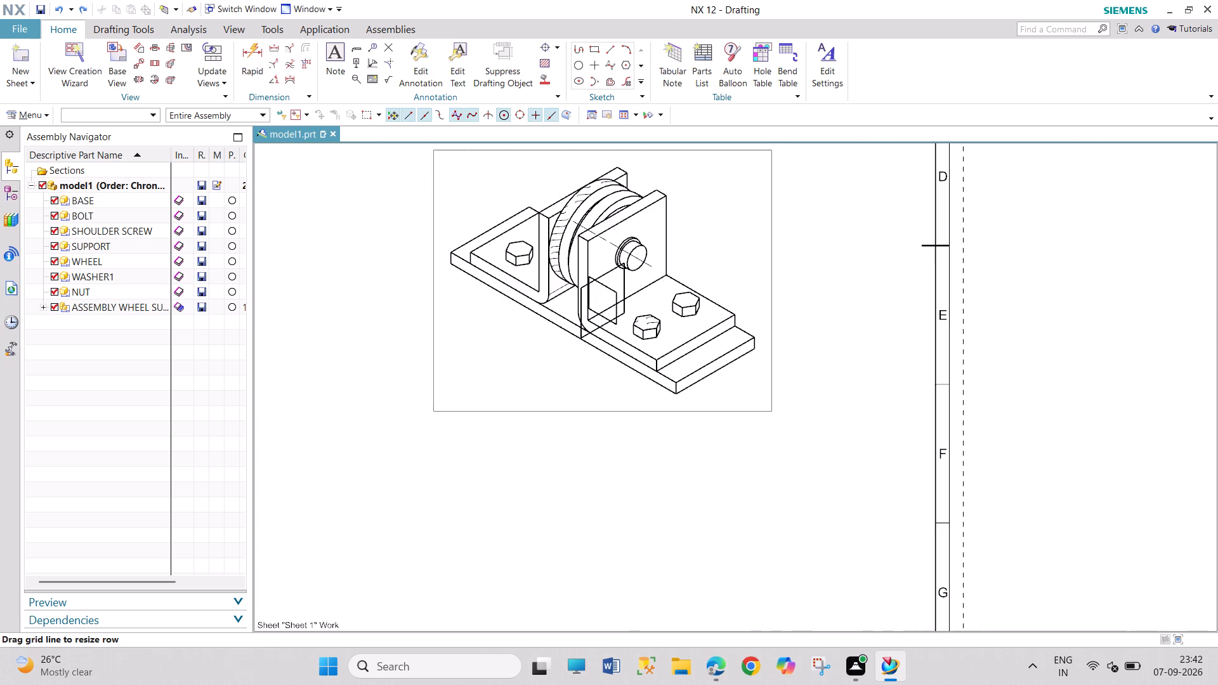
Make the isometric assembly view the active sketch view.
scroll(615, 318, "down", 4)
right_click(681, 356)
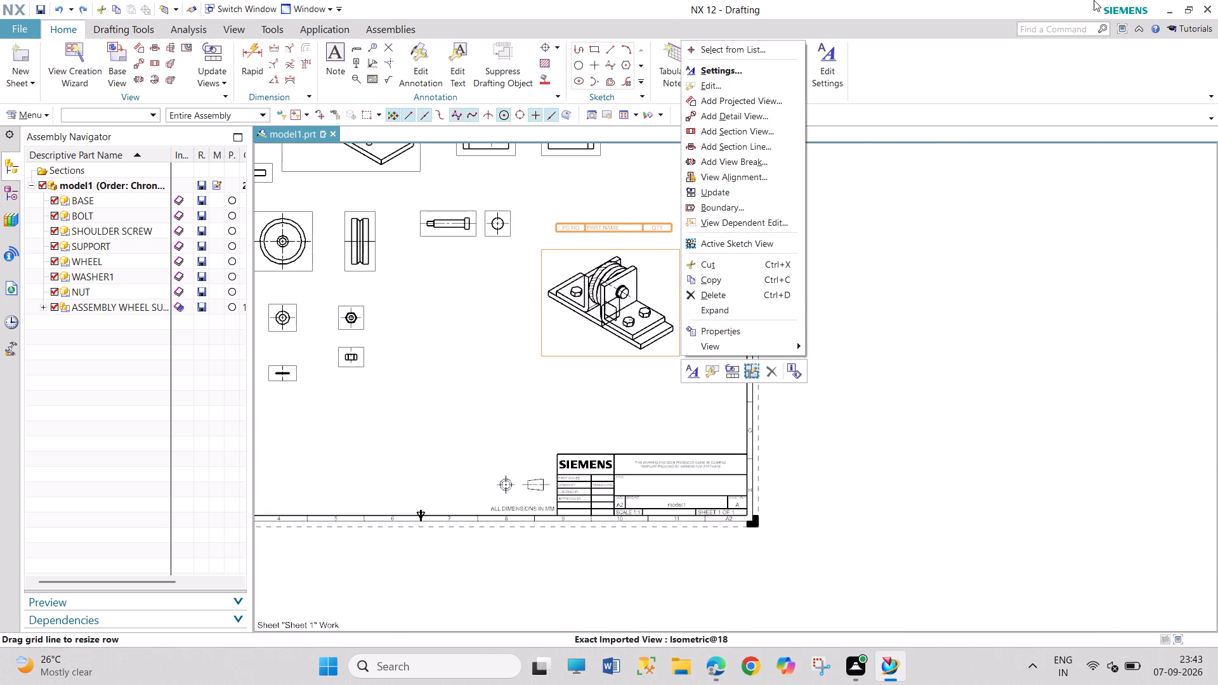
left_click(751, 245)
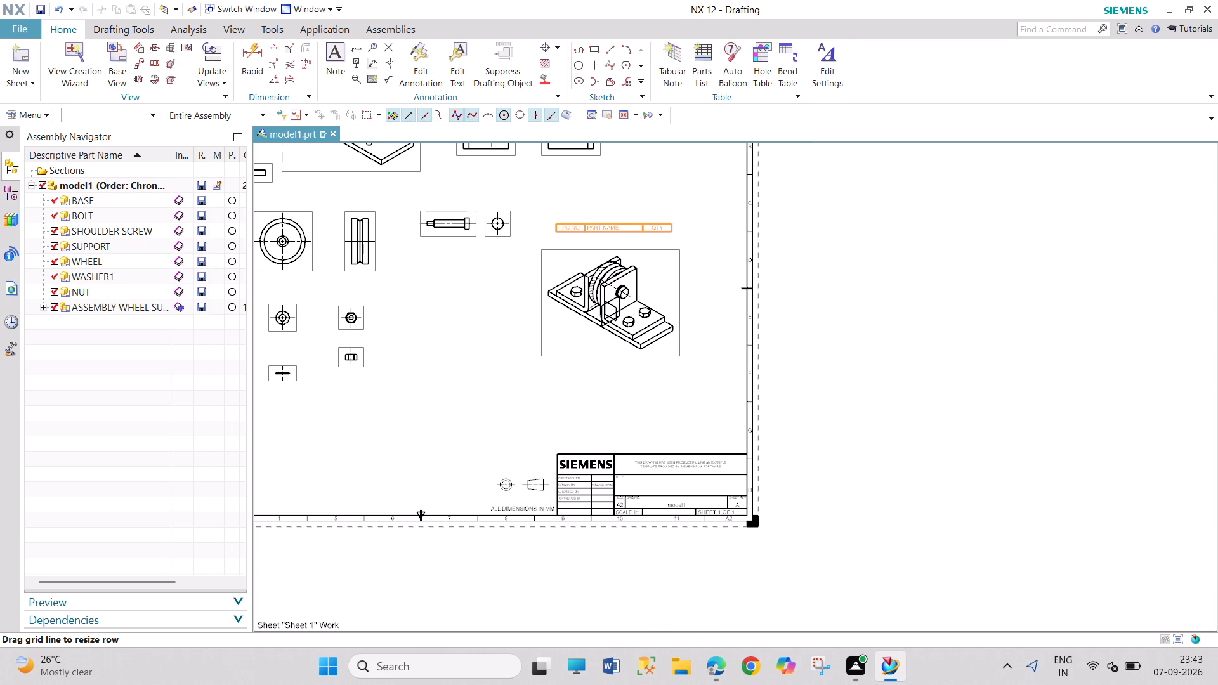
Examine the isometric assembly view's settings, including visible lines, hidden lines, perspective, configuration and general display options.
right_click(683, 352)
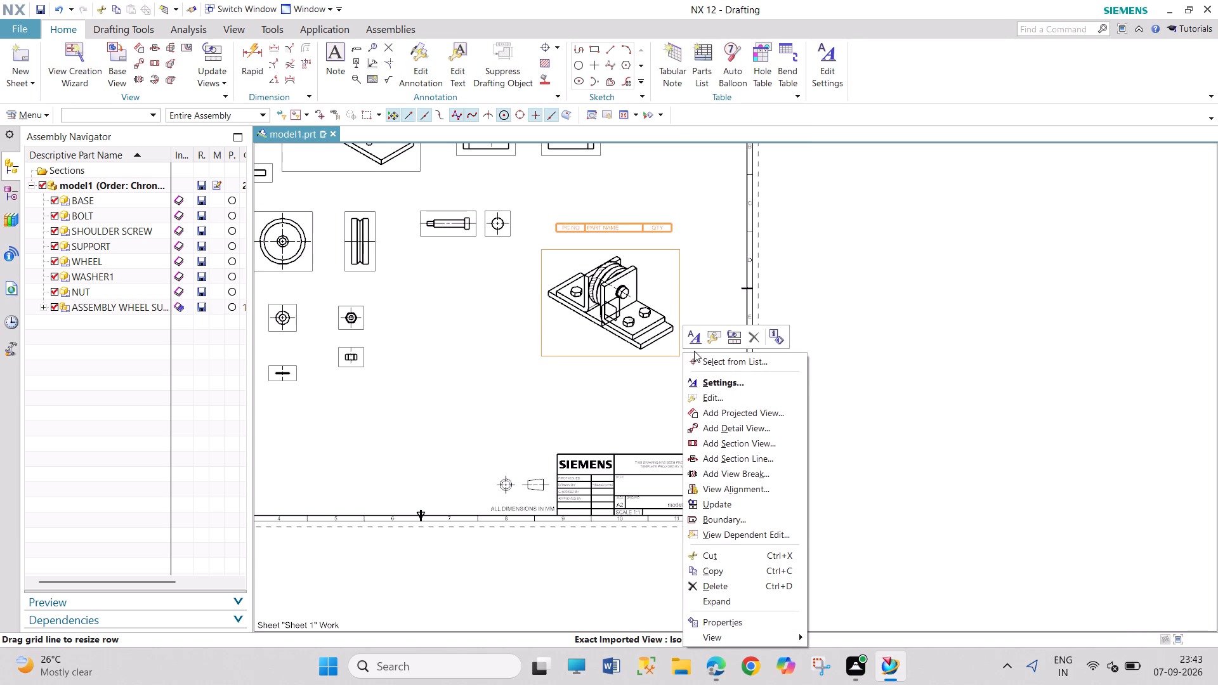
right_click(714, 381)
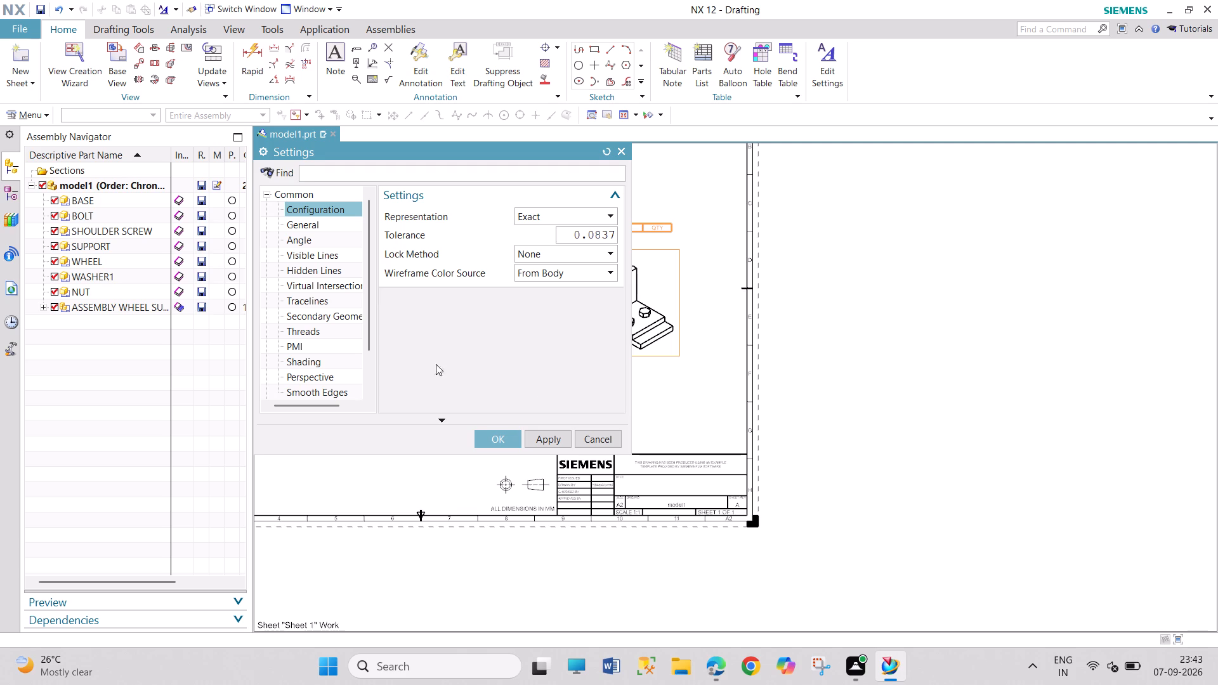
left_click(587, 440)
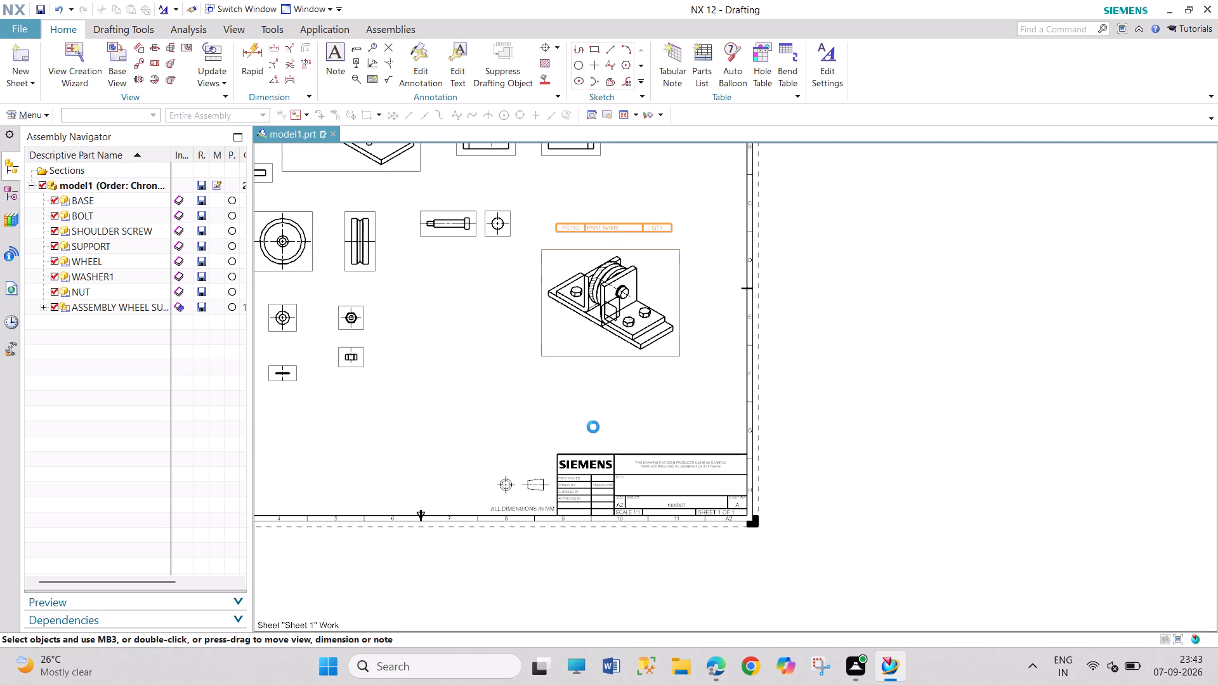
right_click(652, 359)
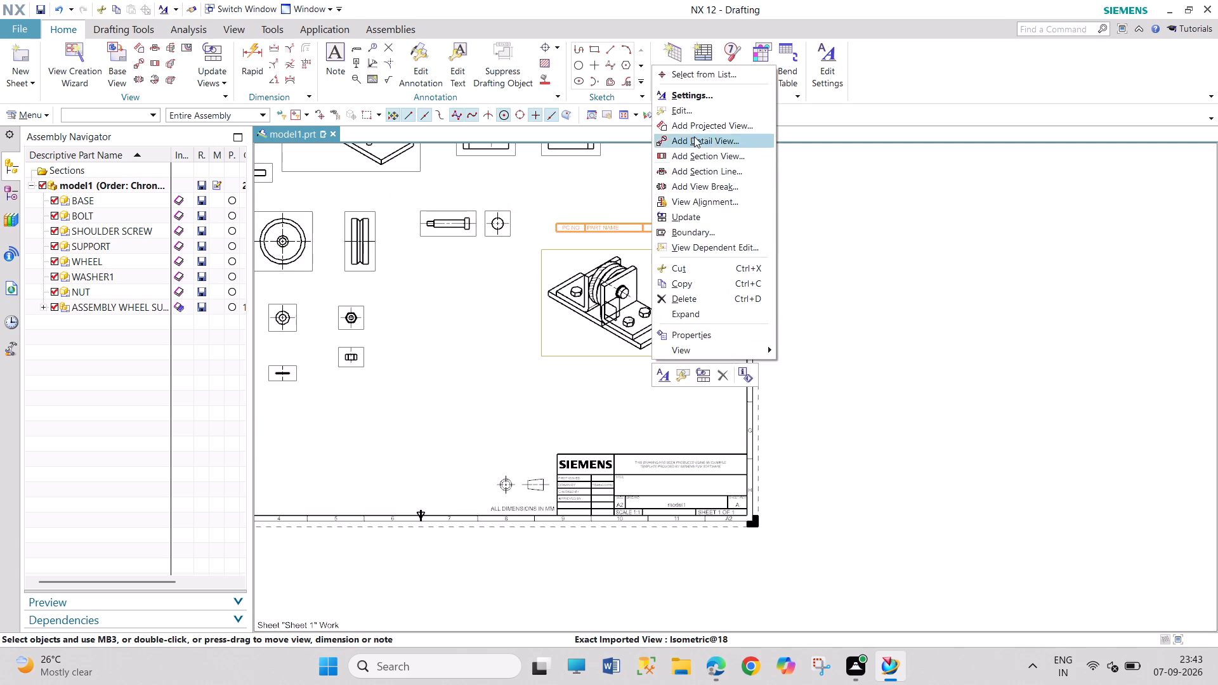
left_click(688, 98)
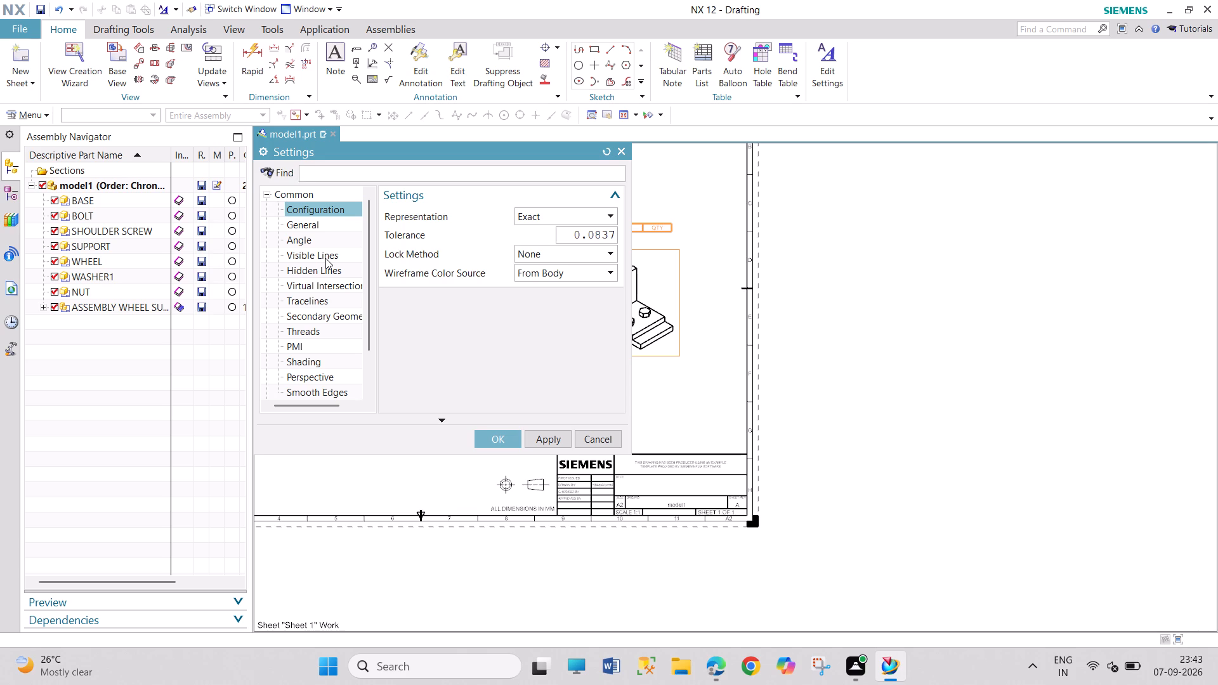
left_click(325, 258)
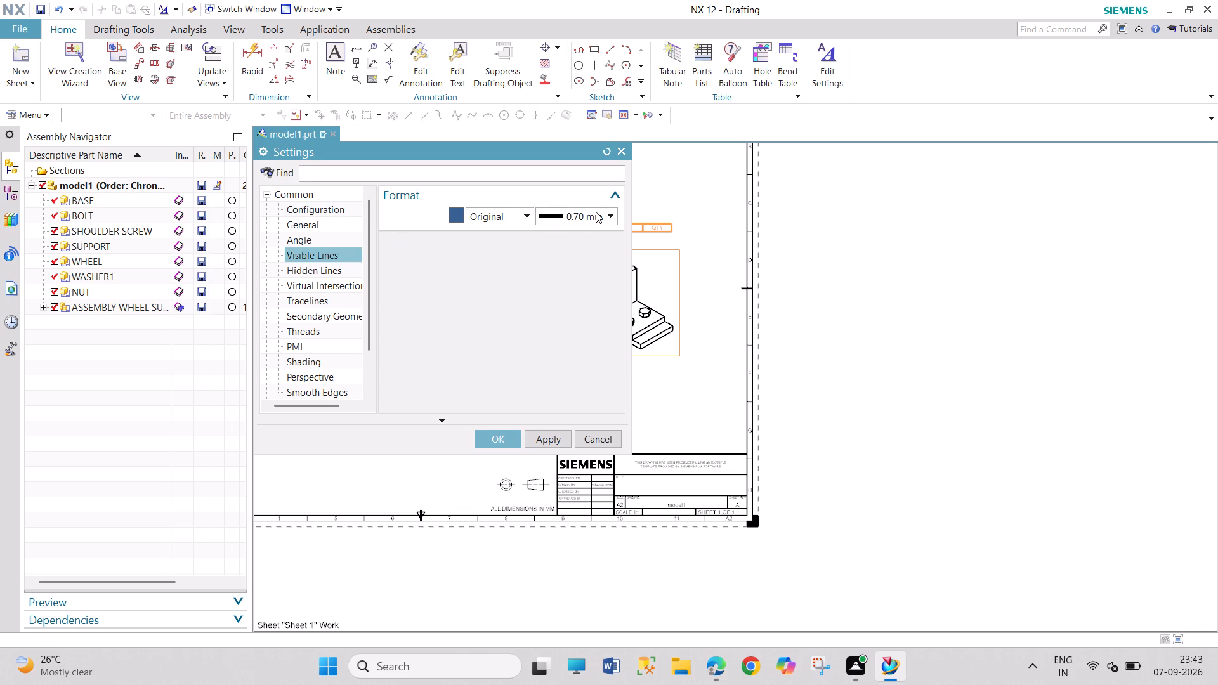
left_click(596, 212)
left_click(476, 271)
left_click(339, 271)
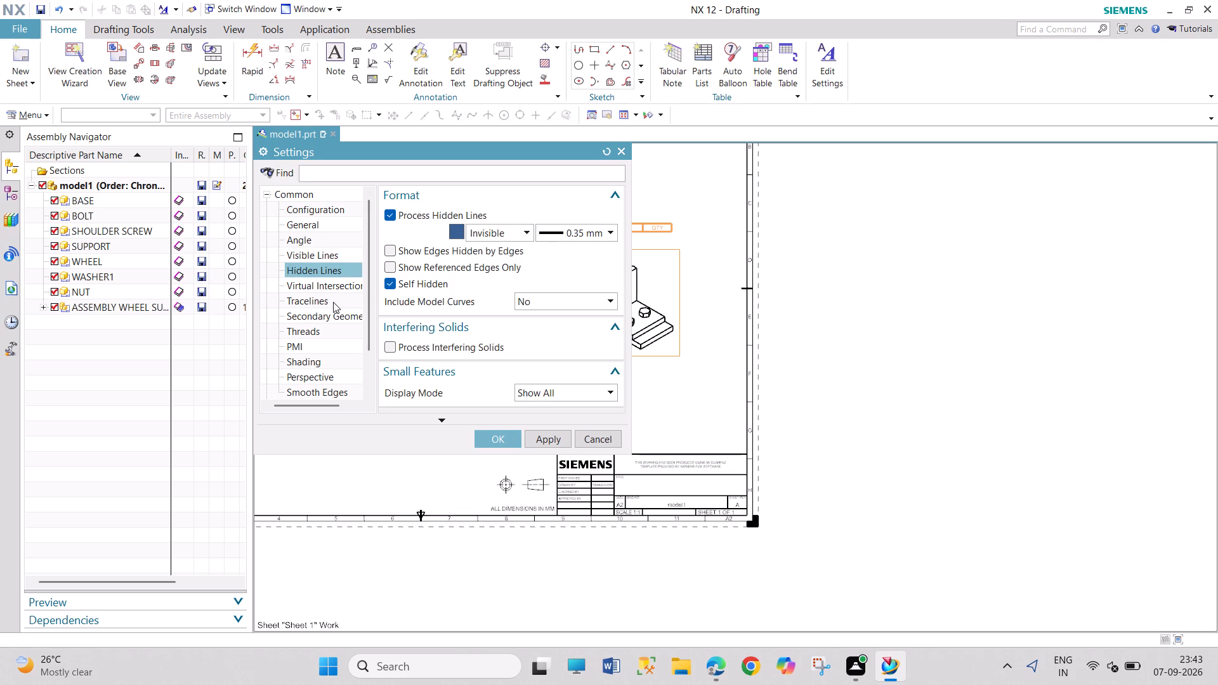
scroll(341, 348, "down", 1)
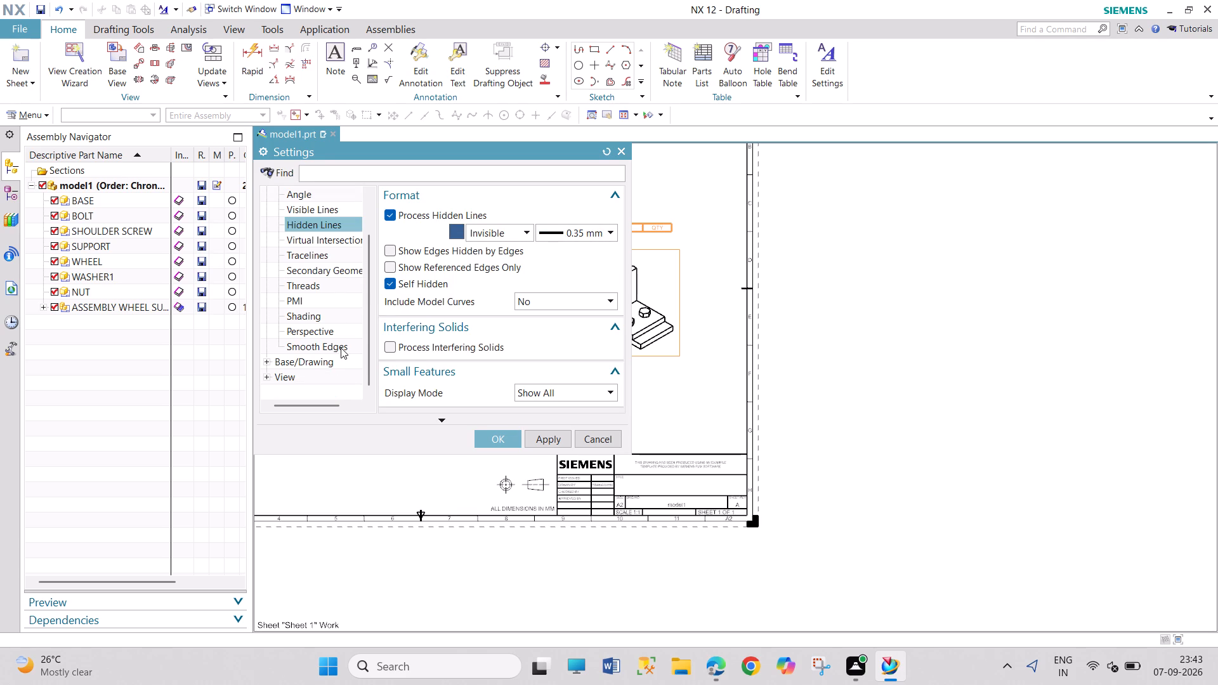
left_click(338, 329)
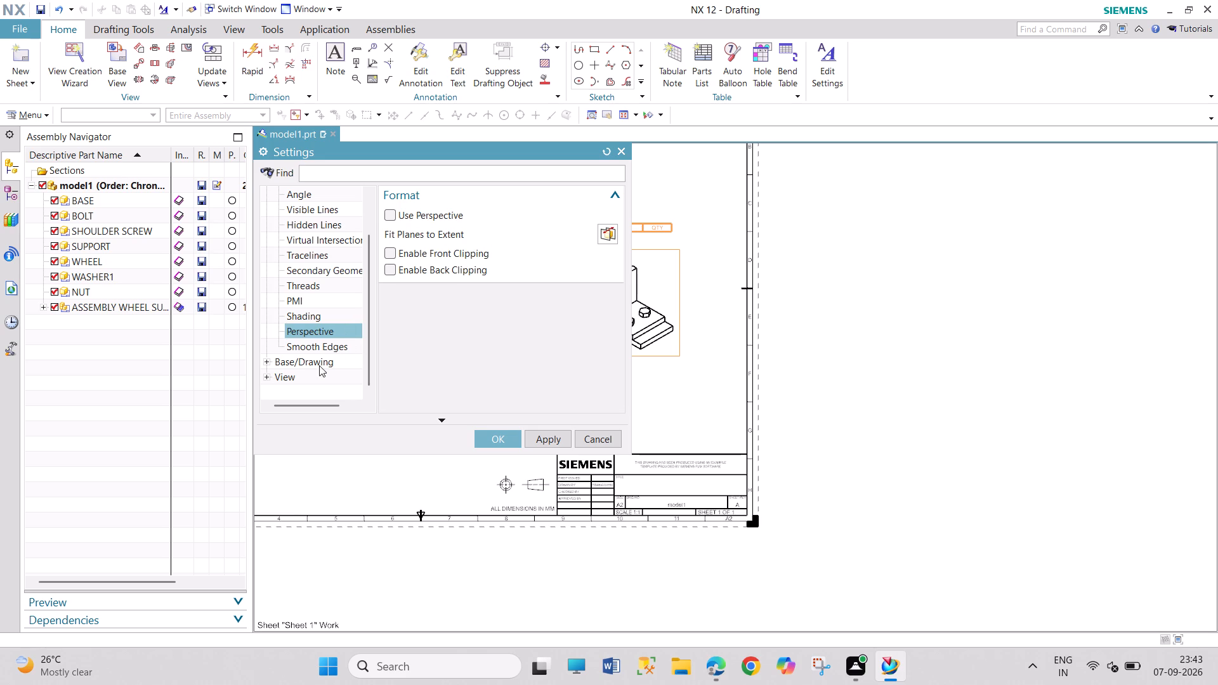
left_click(268, 358)
scroll(298, 367, "down", 1)
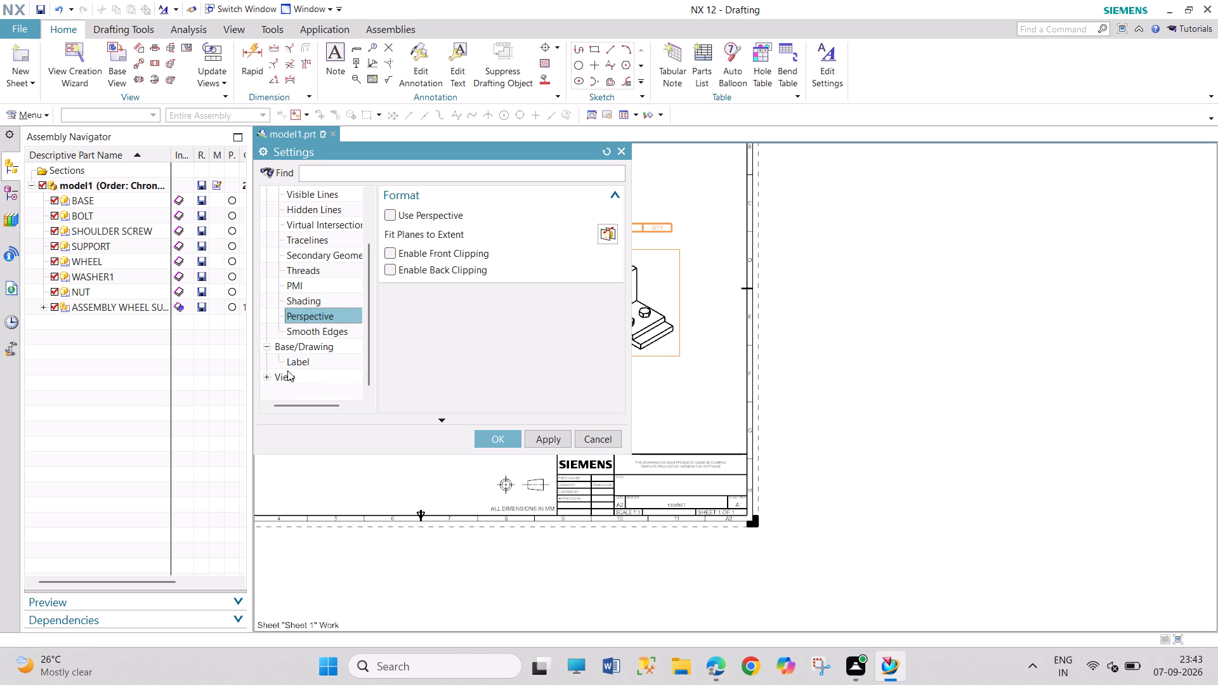
left_click(268, 378)
scroll(327, 374, "down", 1)
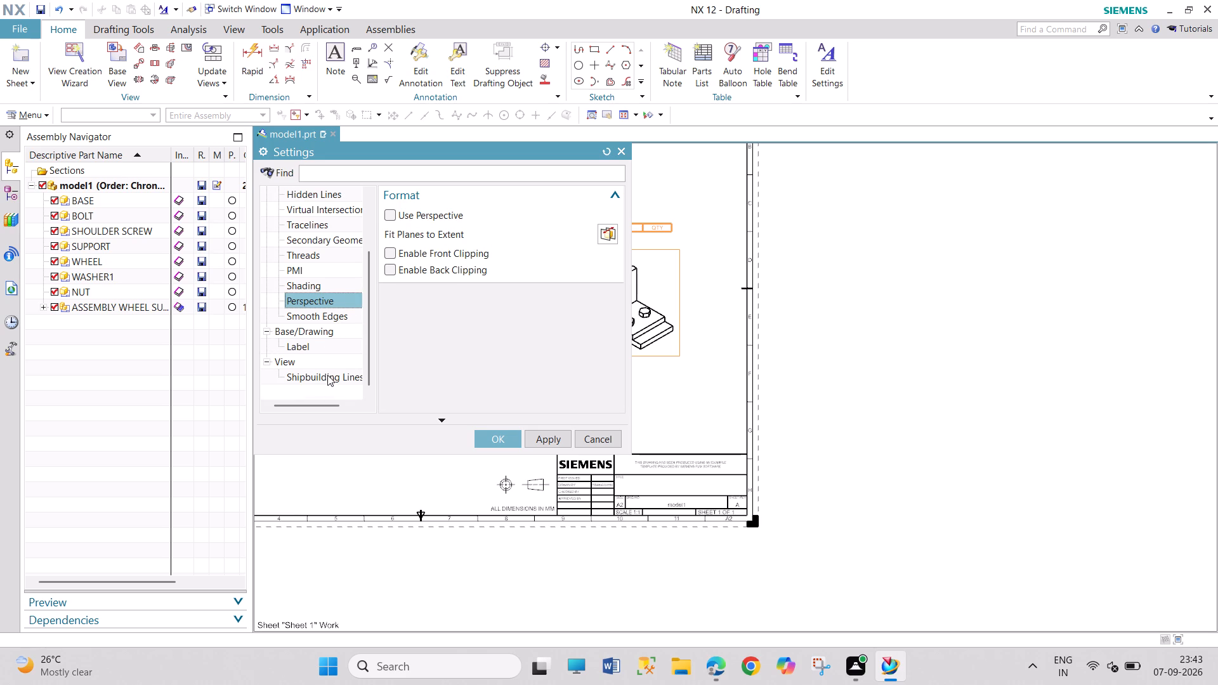
scroll(327, 375, "down", 1)
scroll(327, 375, "up", 4)
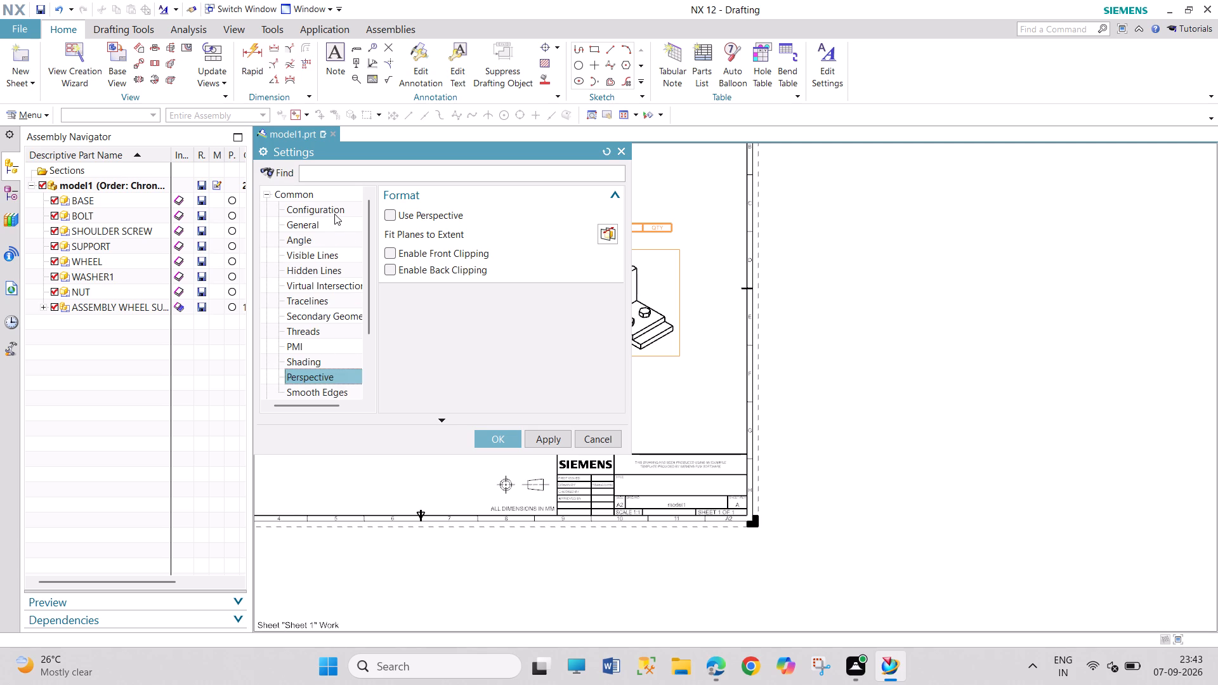
left_click(331, 212)
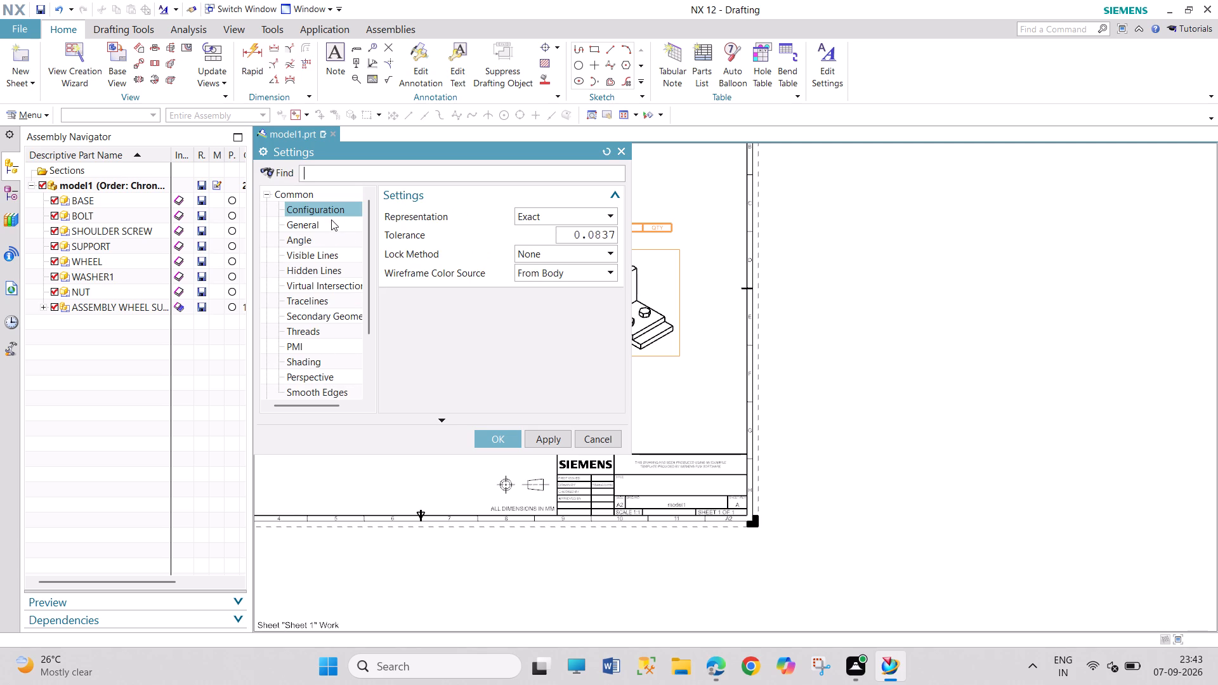
double_click(331, 225)
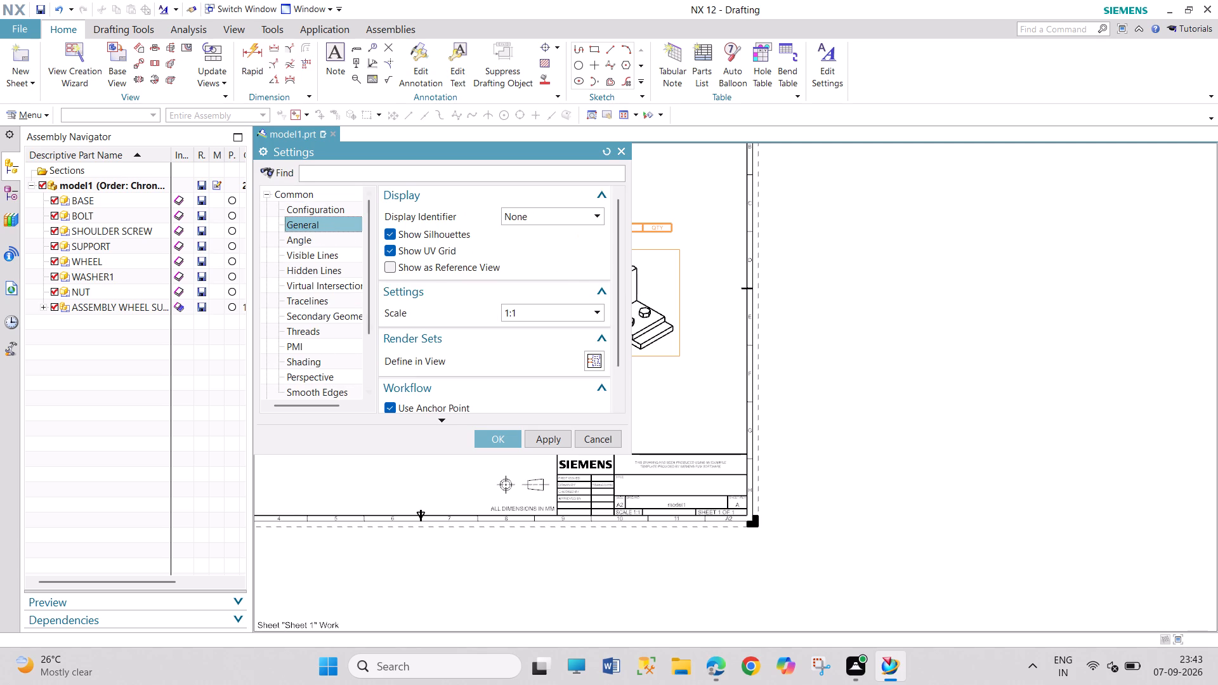
left_click(618, 155)
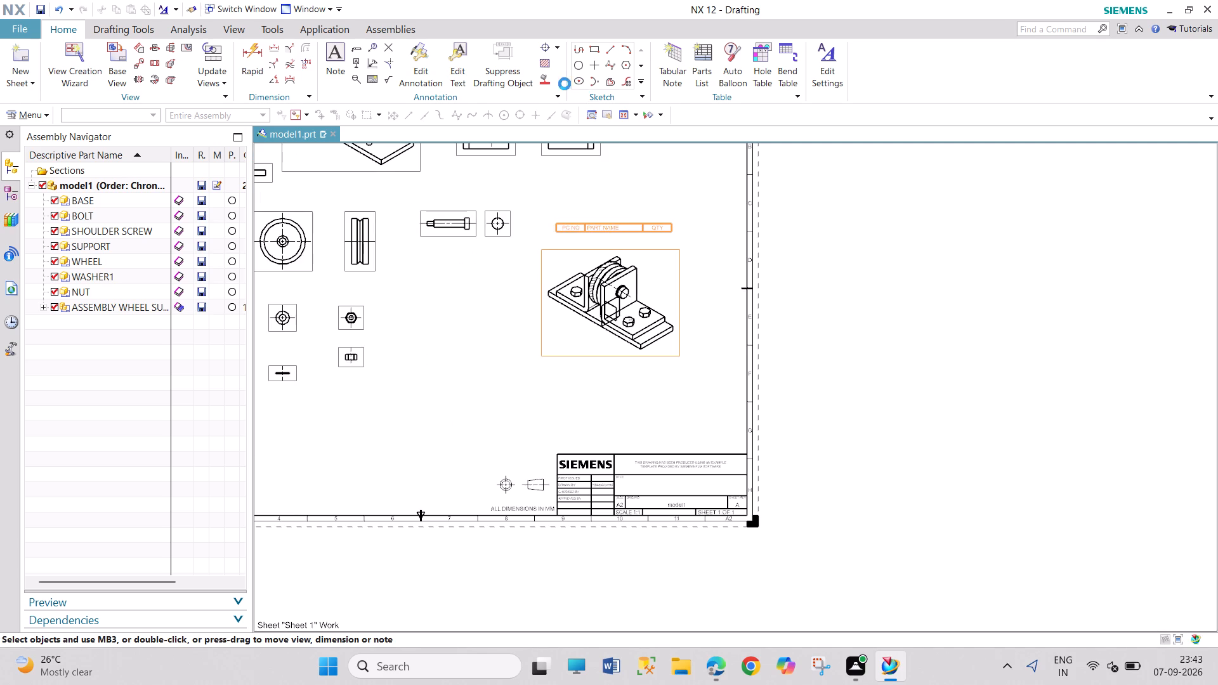
Apply an area fill inside the circle of the shoulder screw's end view, using a point in the region.
left_click(548, 79)
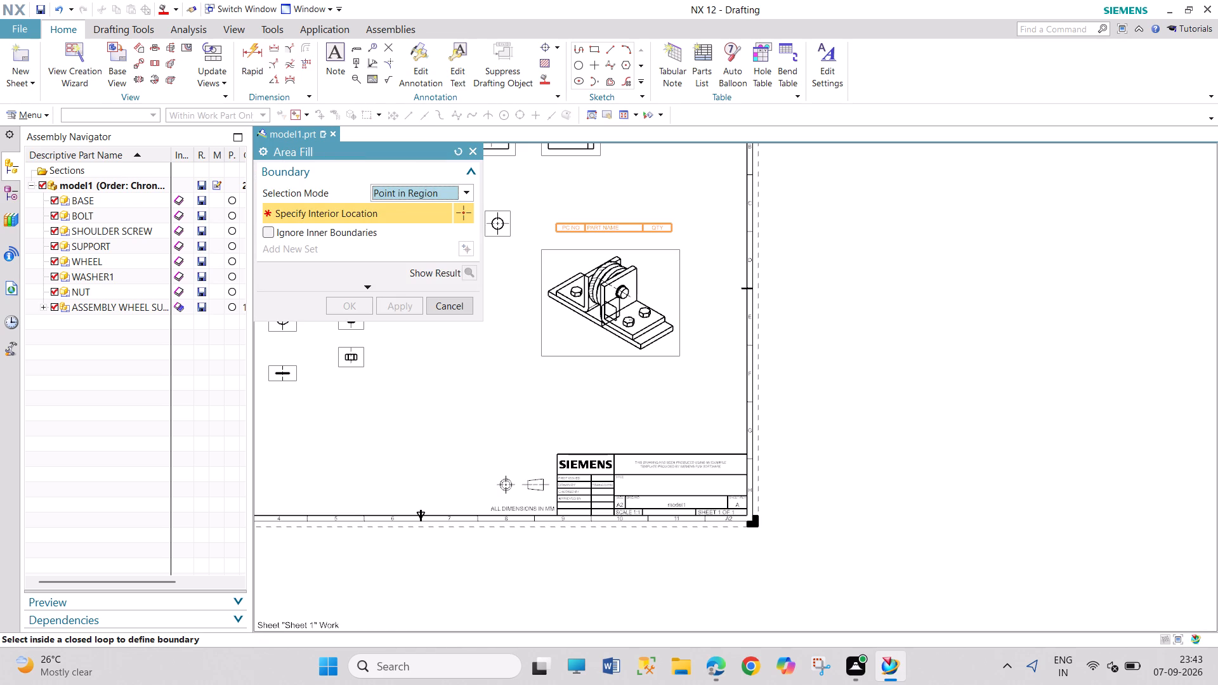
left_click(502, 221)
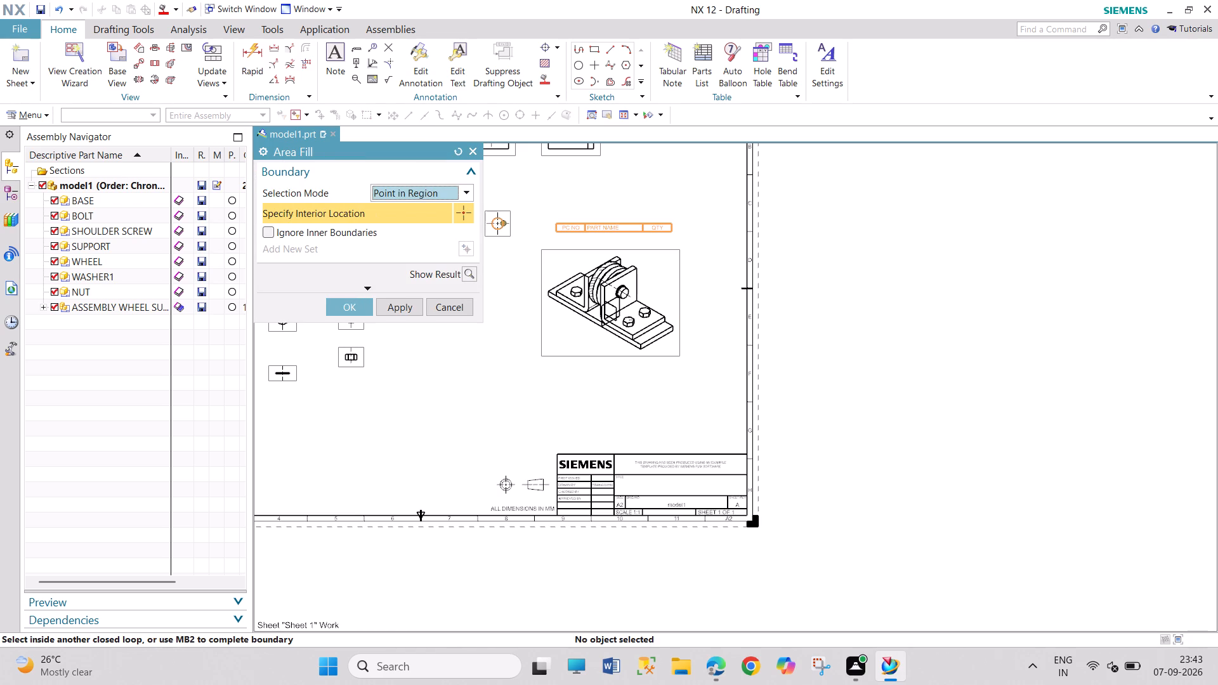
left_click(370, 304)
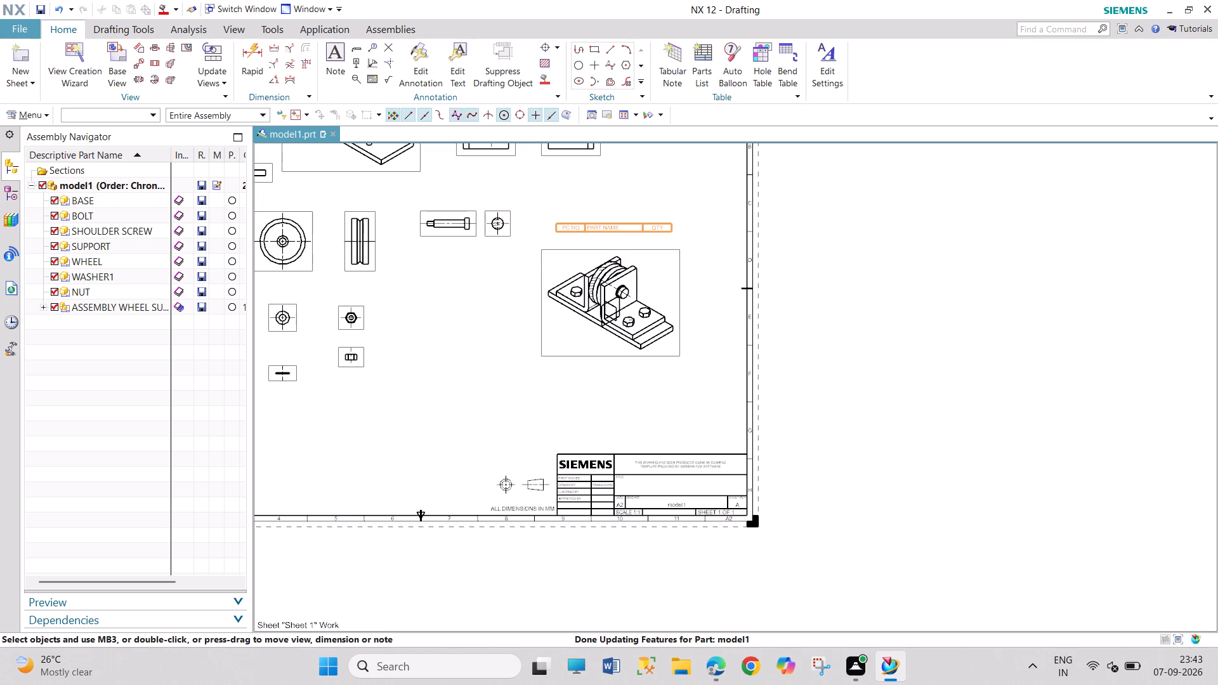
Add a center mark to the circle in the shoulder screw's end view.
scroll(501, 221, "up", 4)
scroll(424, 203, "up", 4)
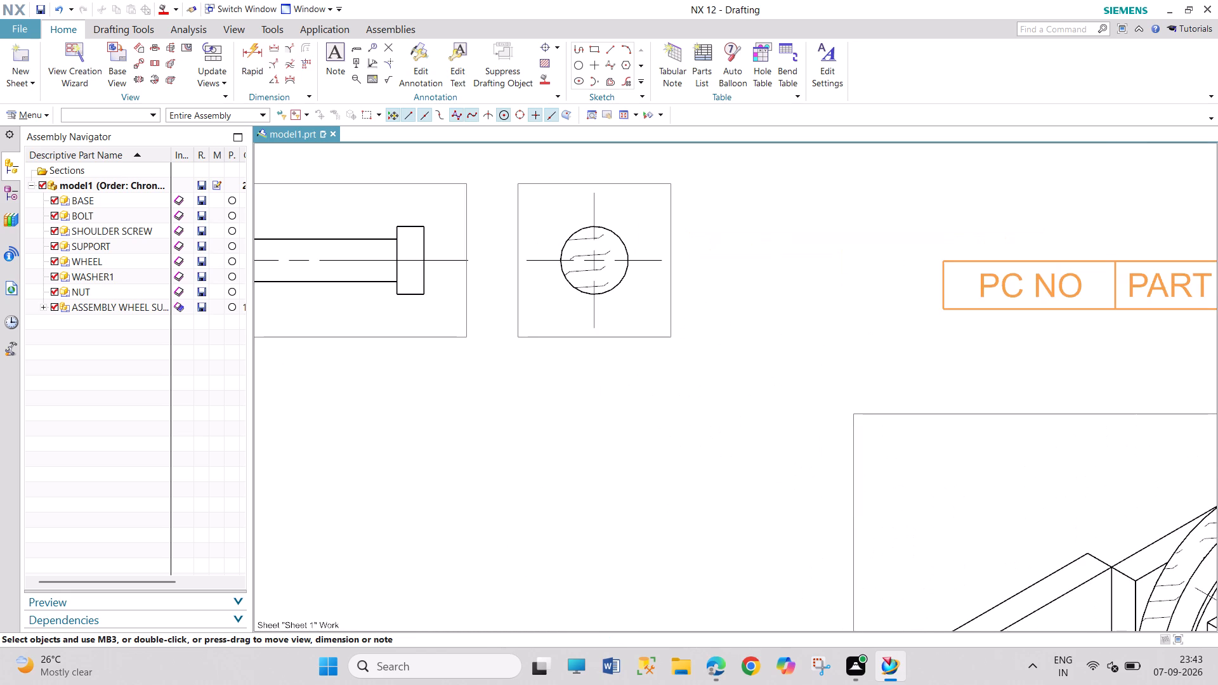
left_click(555, 47)
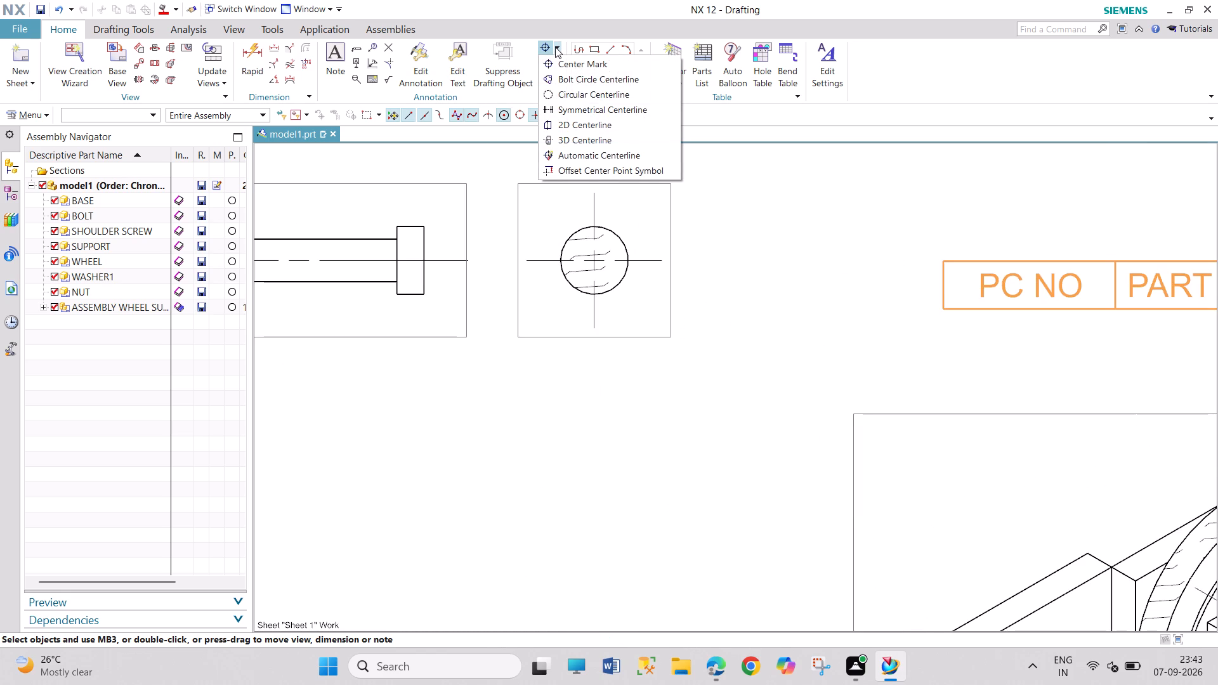
left_click(563, 70)
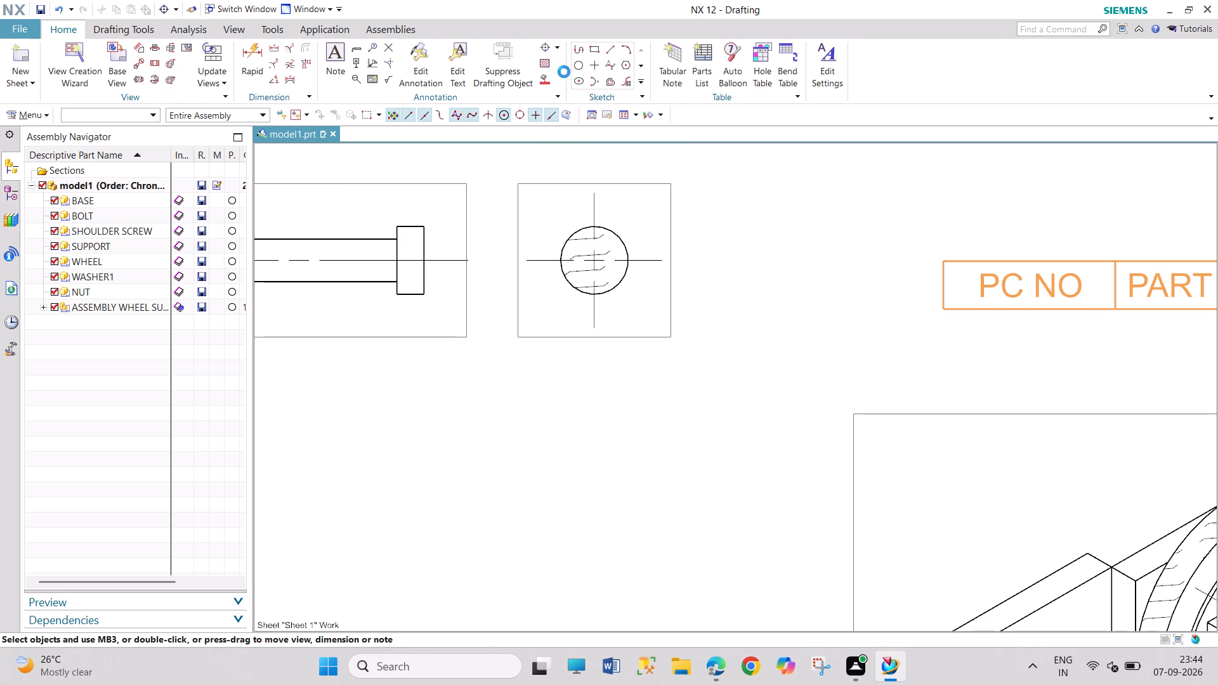
left_click(595, 260)
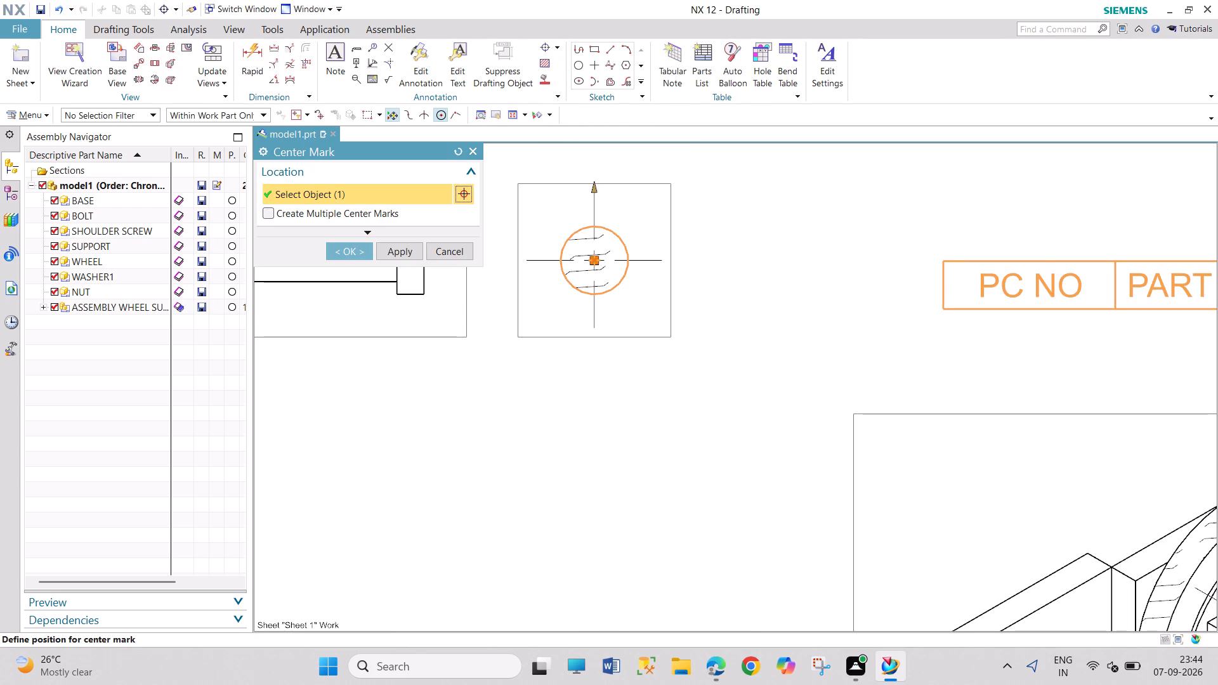
left_click(337, 246)
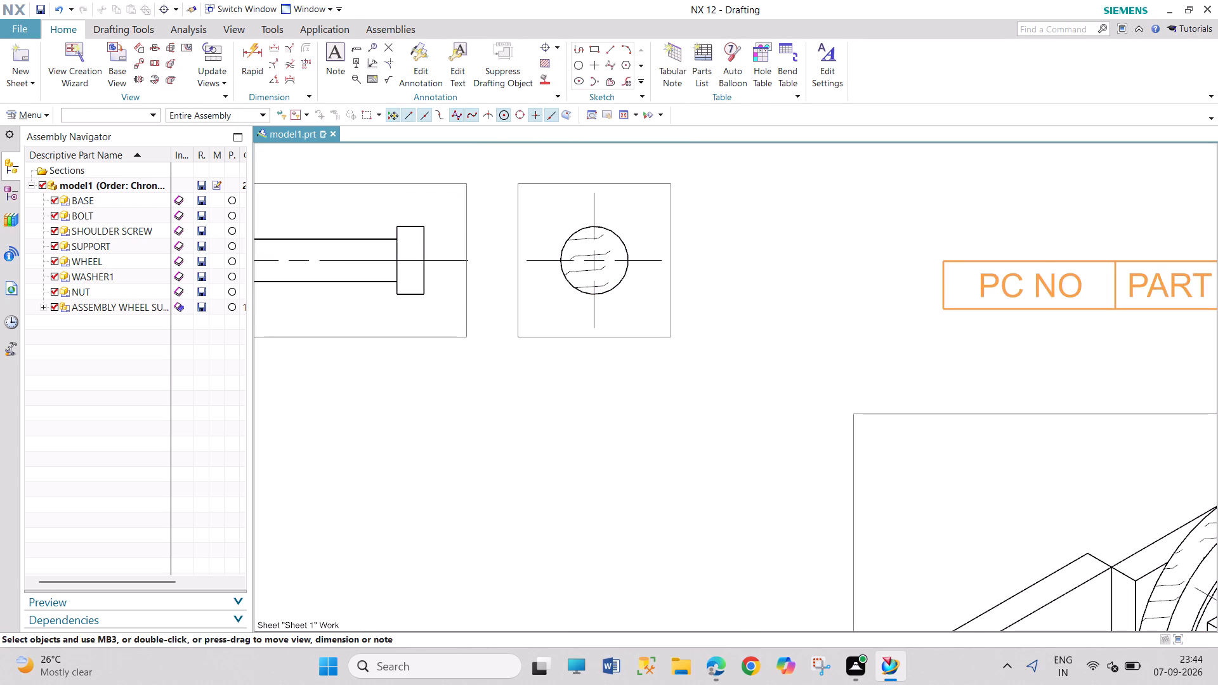
Browse the available centerline types for annotating the views.
left_click(557, 52)
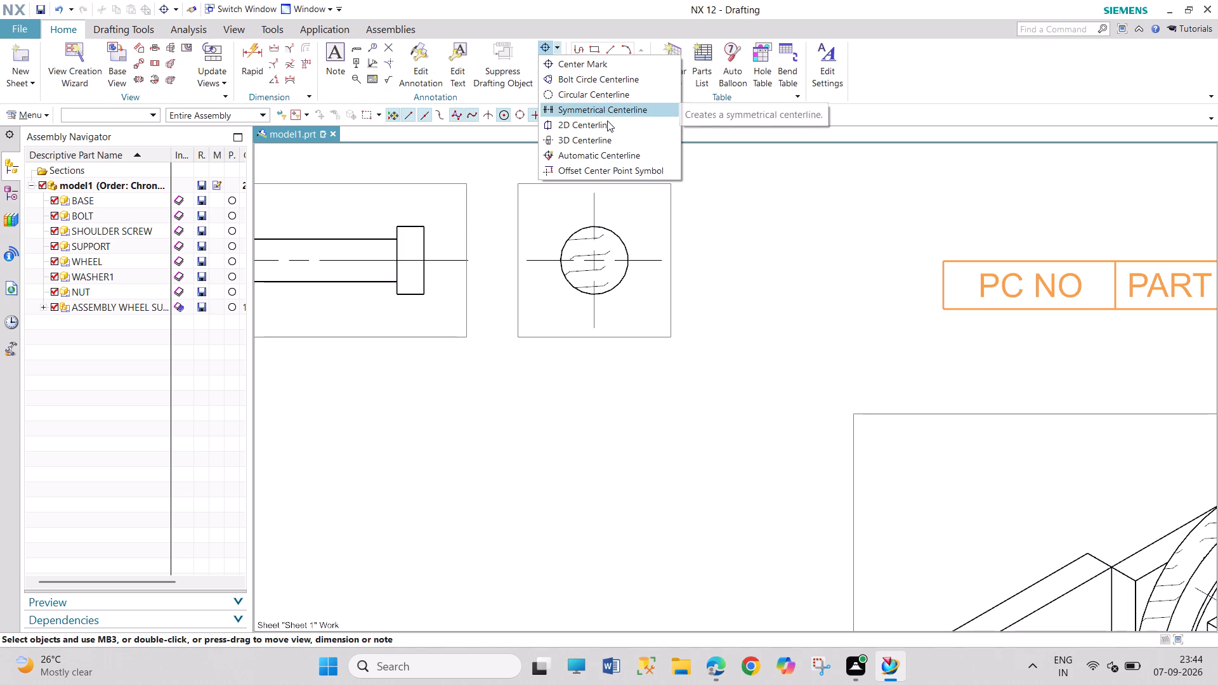
scroll(618, 145, "down", 1)
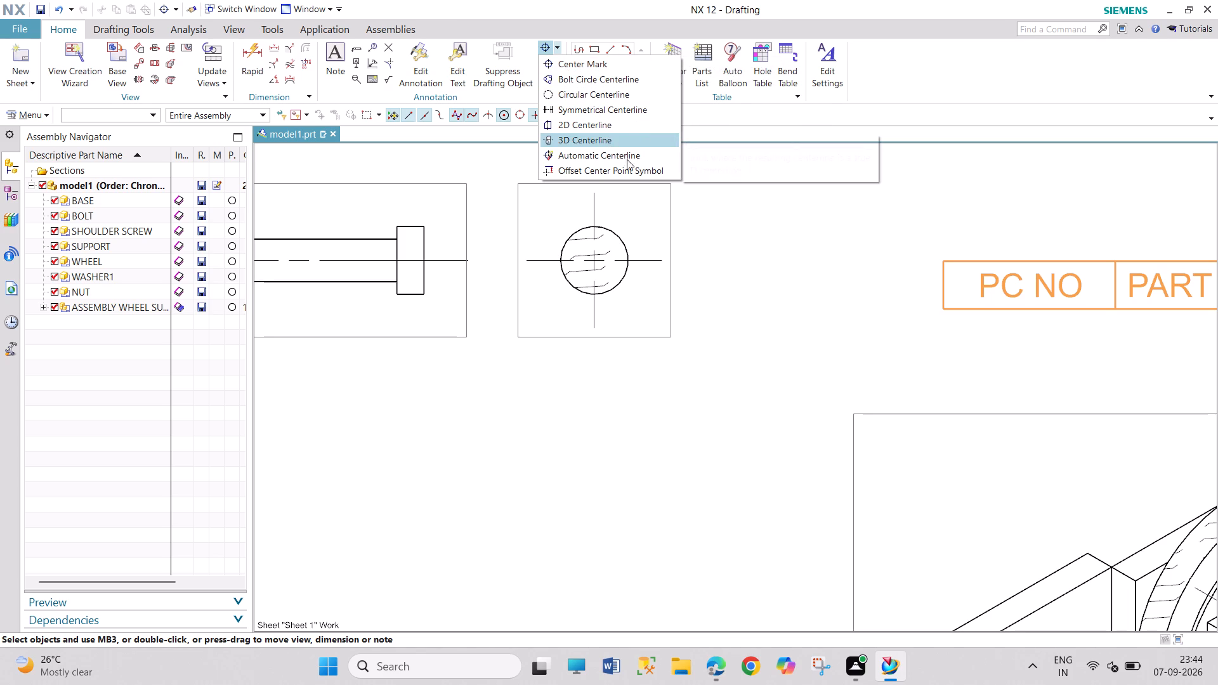
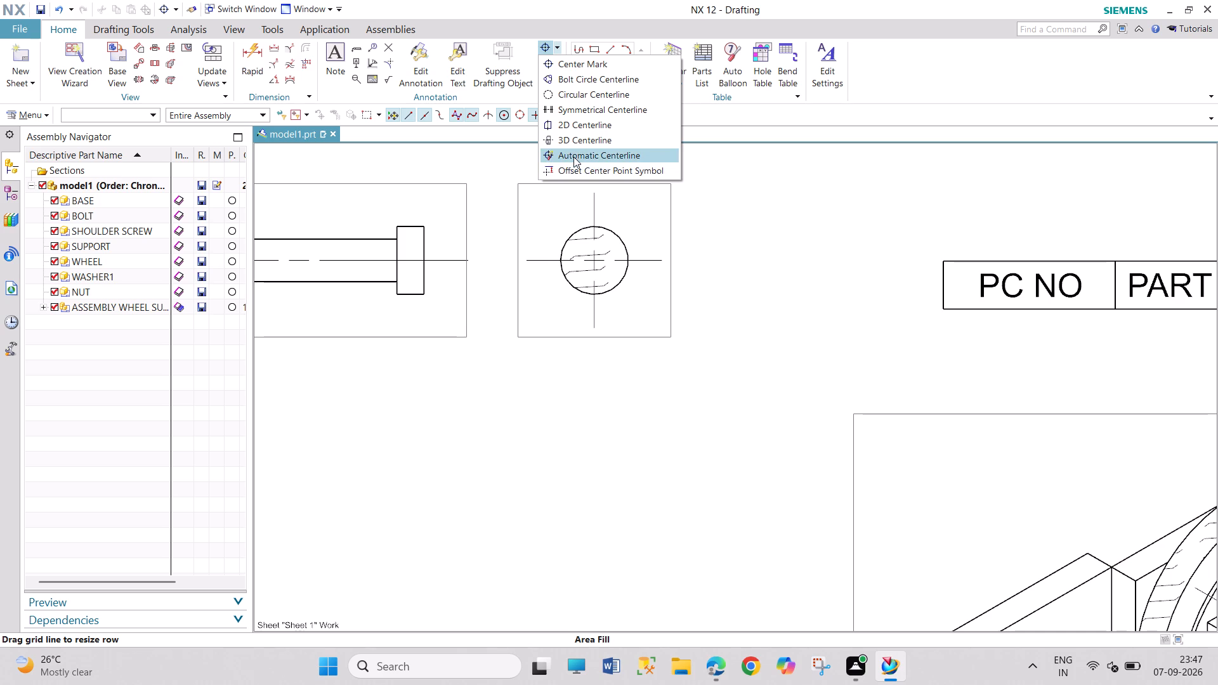
Review the overall sheet layout, including the component views, parts list and isometric assembly view.
scroll(478, 192, "down", 3)
left_click(475, 204)
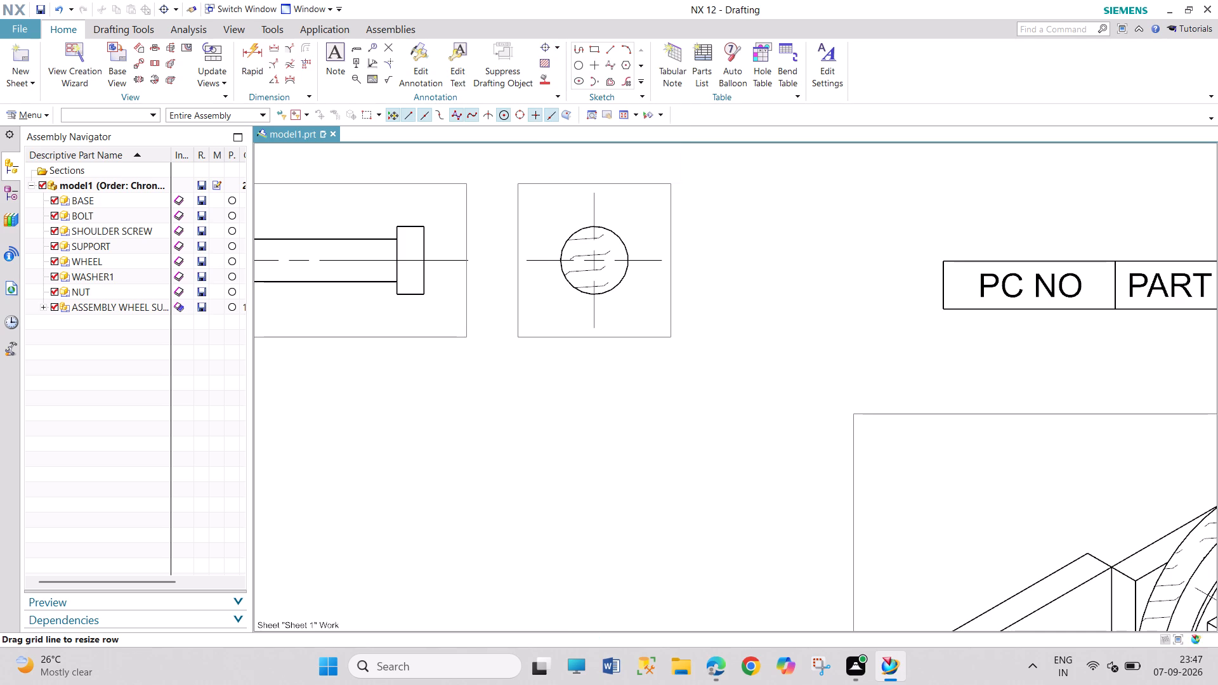
scroll(461, 199, "up", 2)
scroll(461, 199, "down", 1)
scroll(461, 199, "up", 4)
scroll(462, 209, "down", 11)
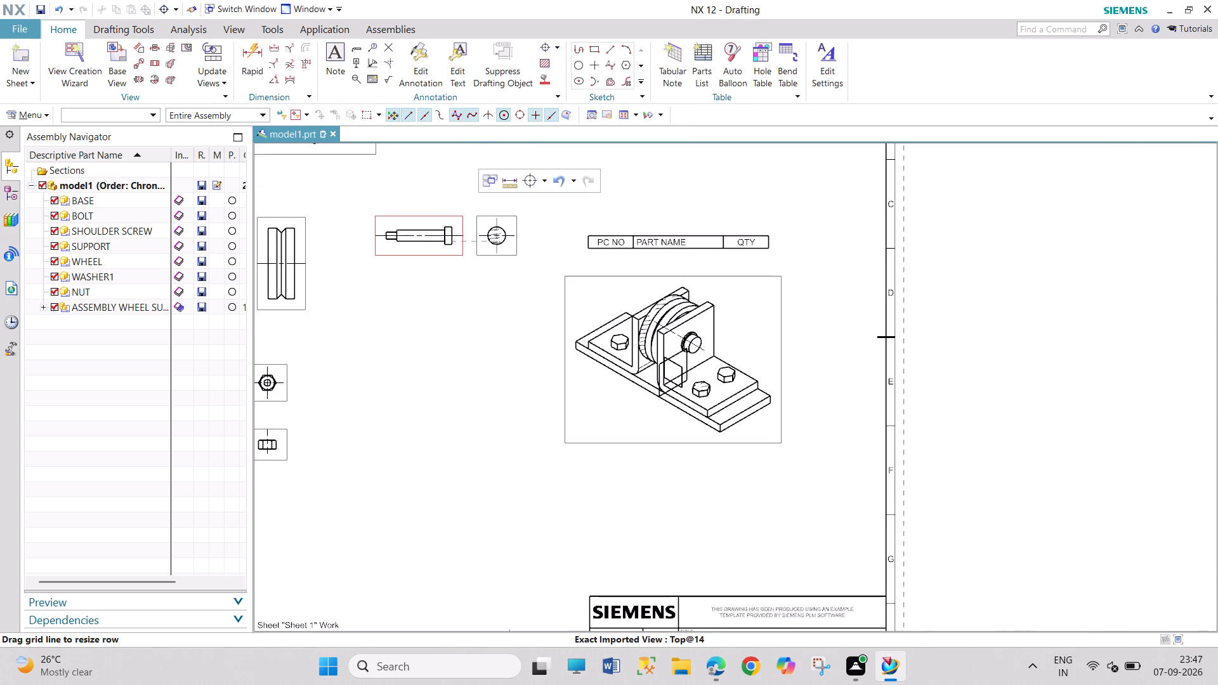
scroll(417, 215, "down", 6)
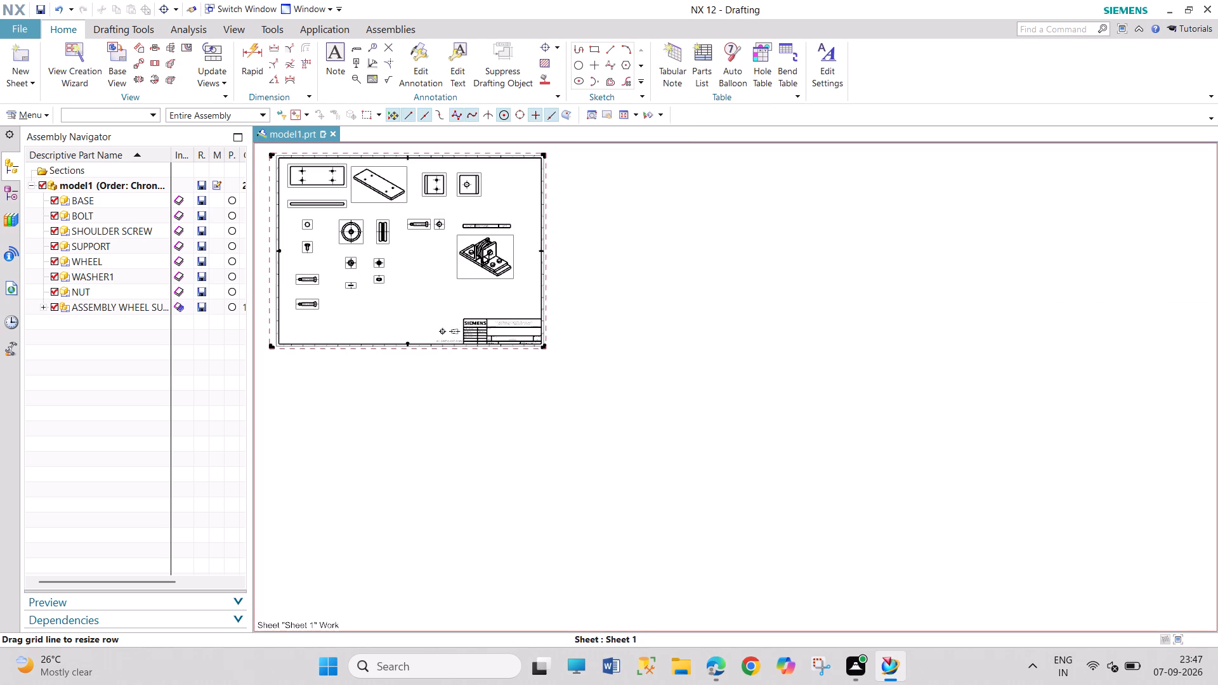
scroll(272, 151, "up", 5)
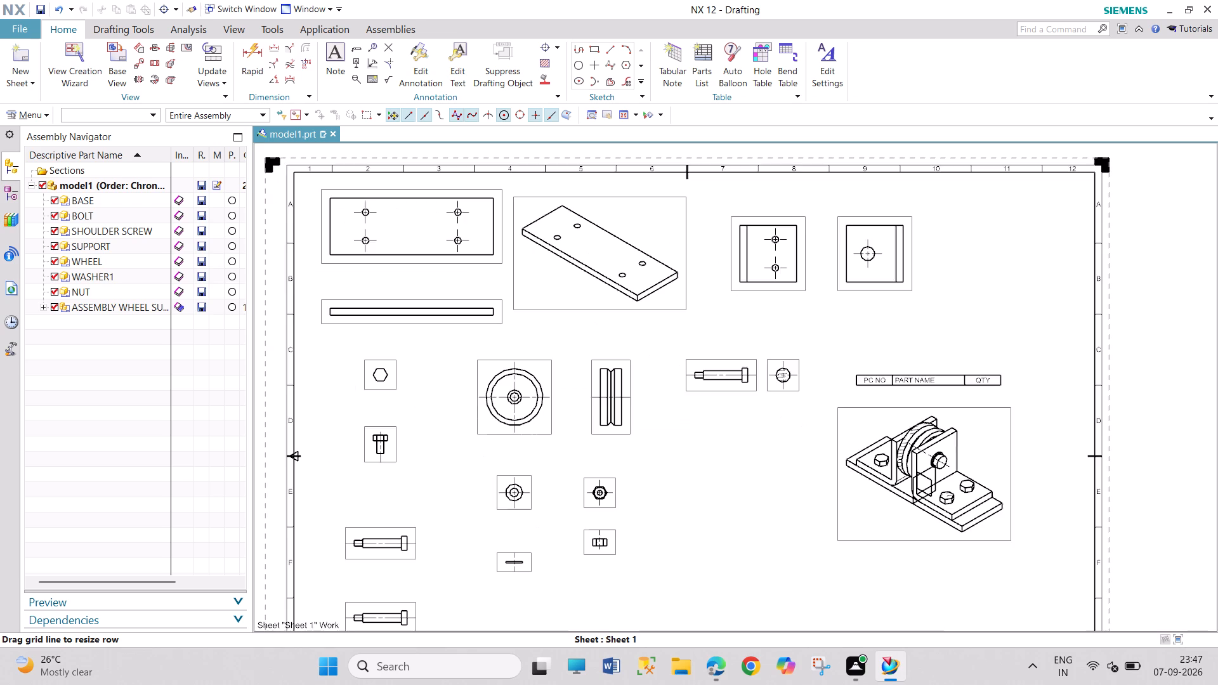
scroll(280, 166, "down", 4)
double_click(414, 471)
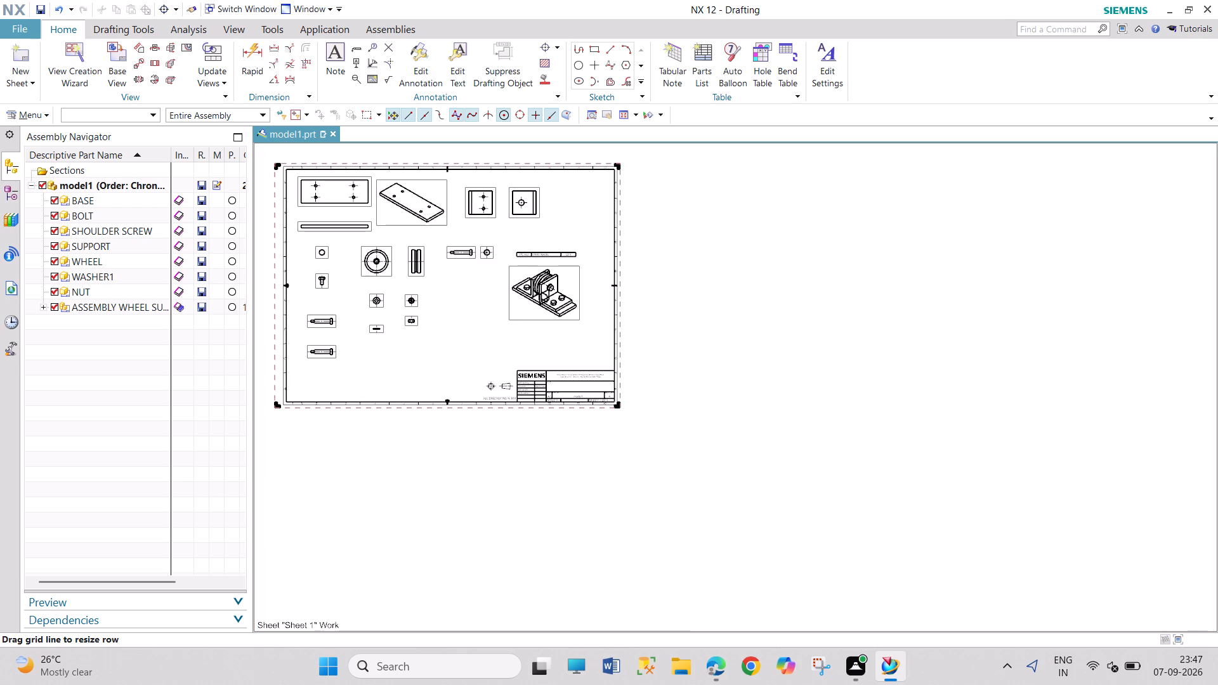
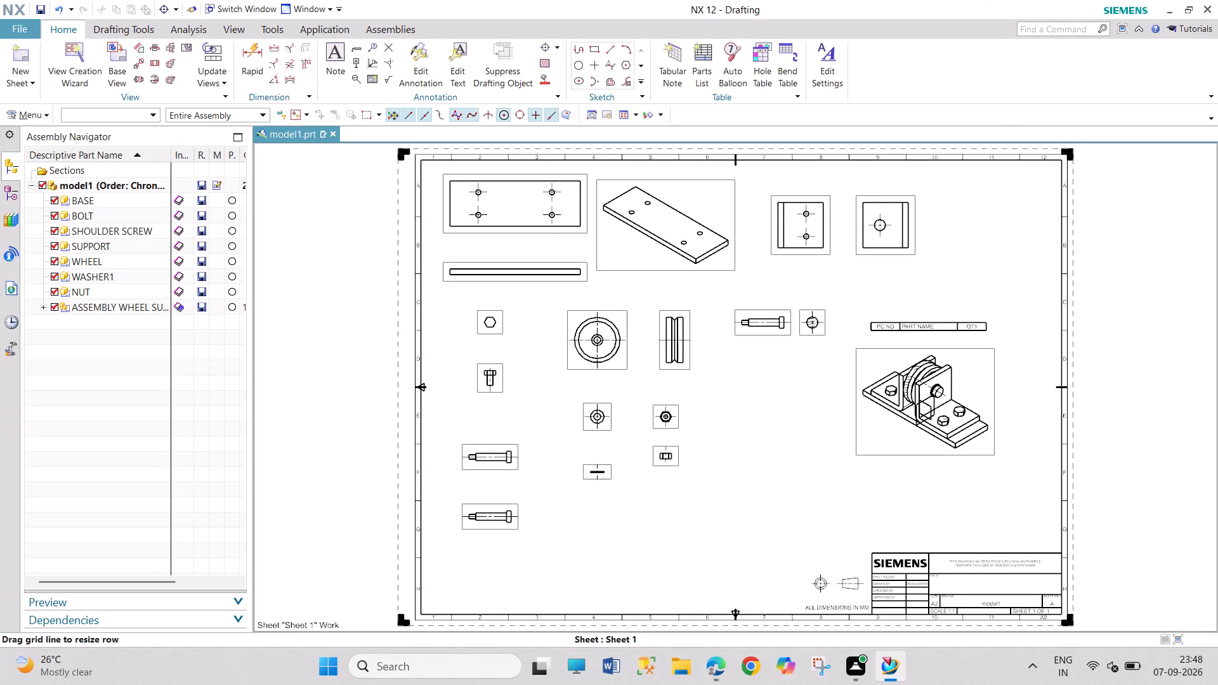
Add diameter dimensions to the outer and inner circles of the washer's circular view using Rapid Dimension.
scroll(603, 431, "up", 5)
scroll(622, 400, "down", 5)
scroll(619, 403, "up", 7)
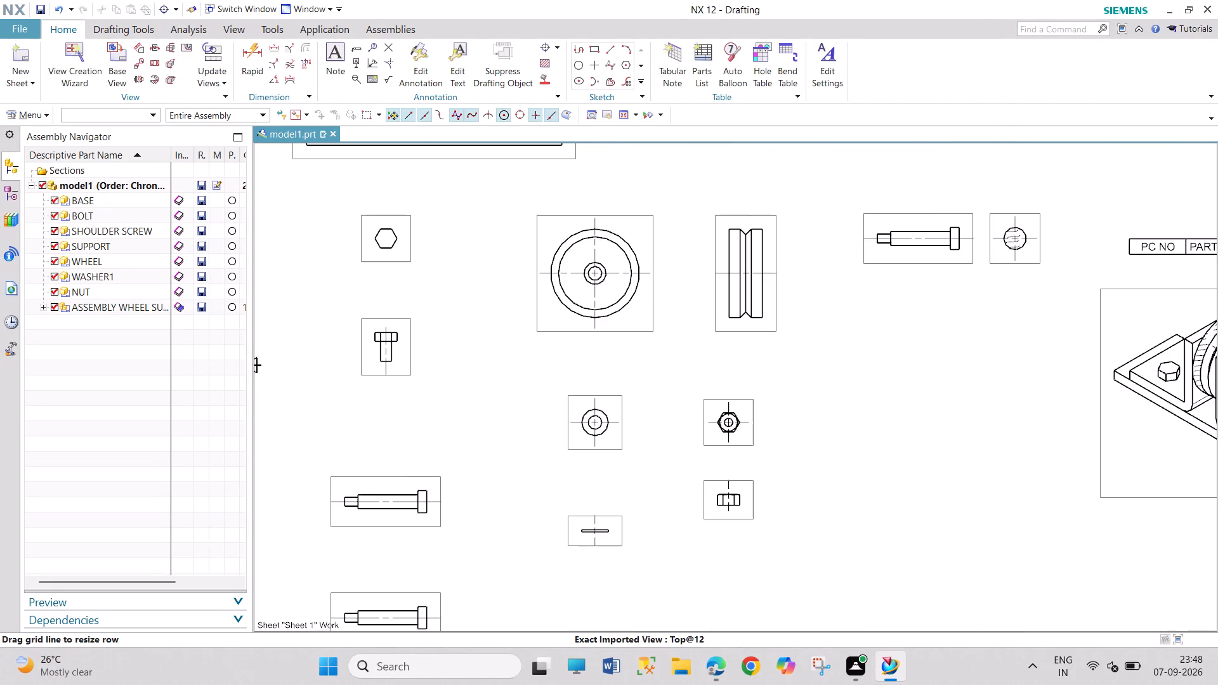
scroll(584, 463, "up", 4)
scroll(662, 391, "up", 2)
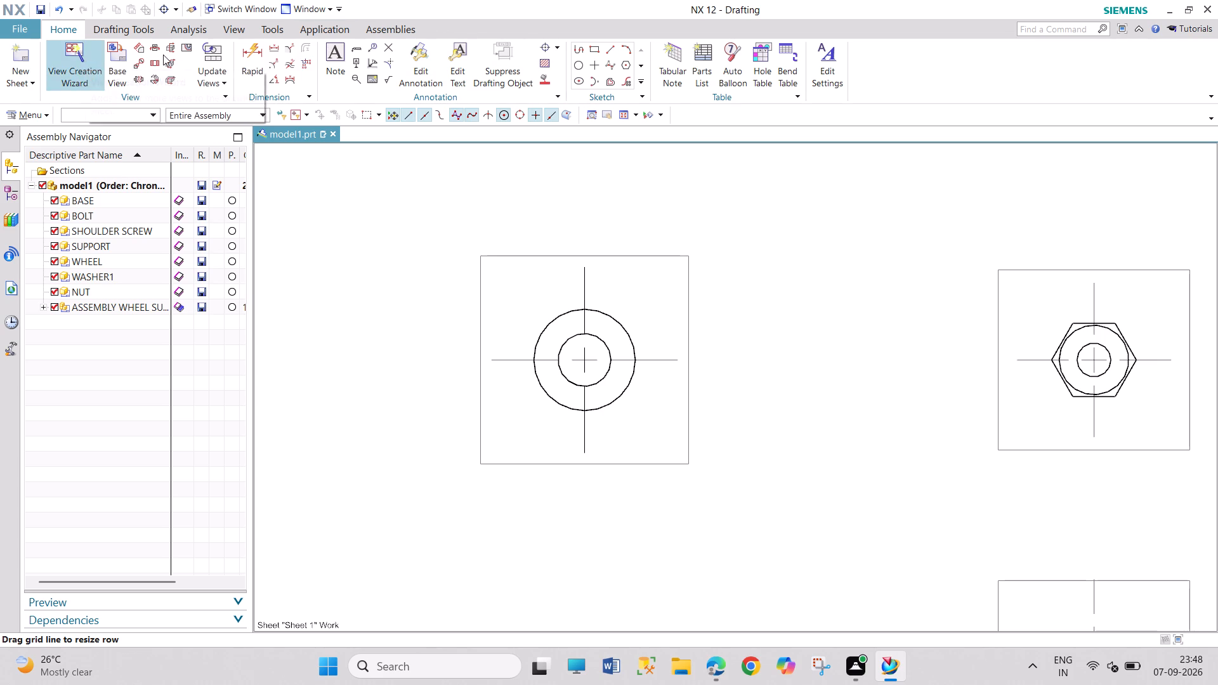
left_click(256, 67)
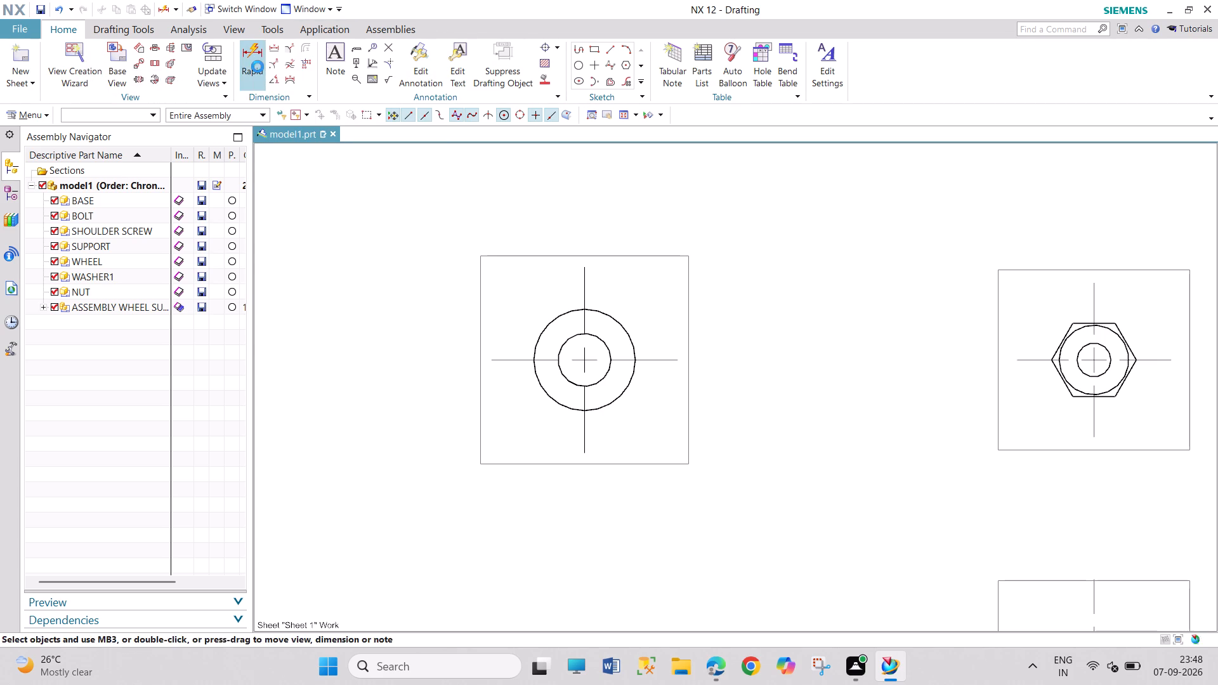
left_click(631, 341)
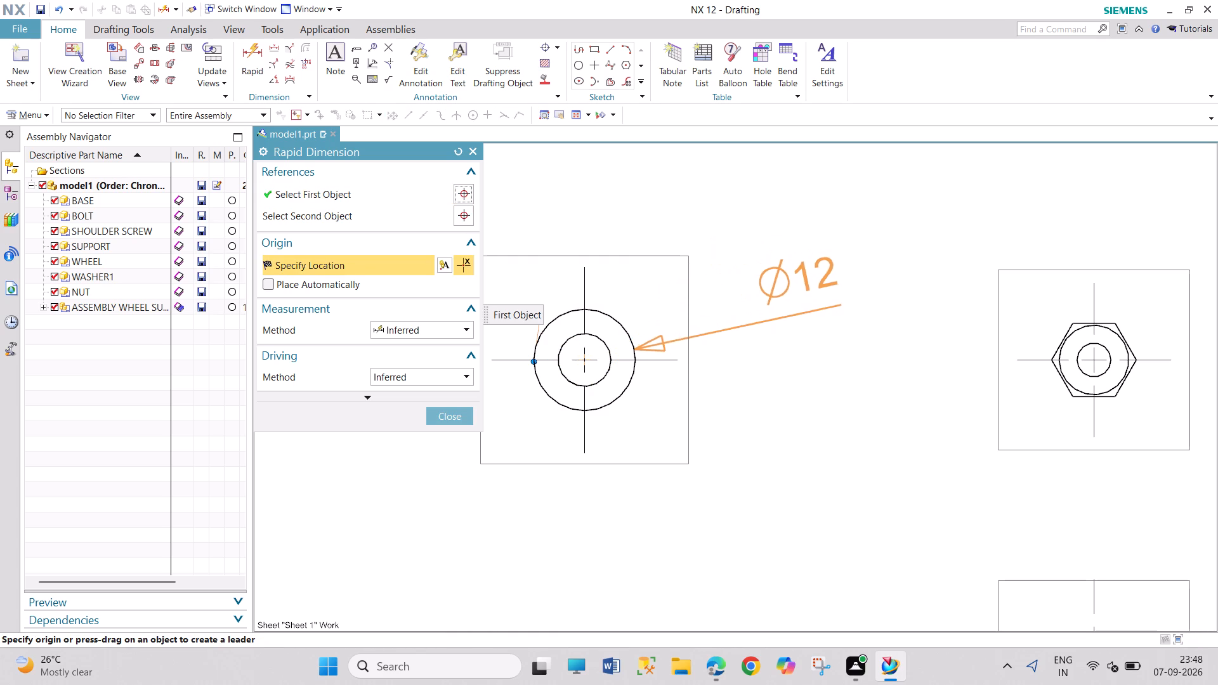
left_click(797, 280)
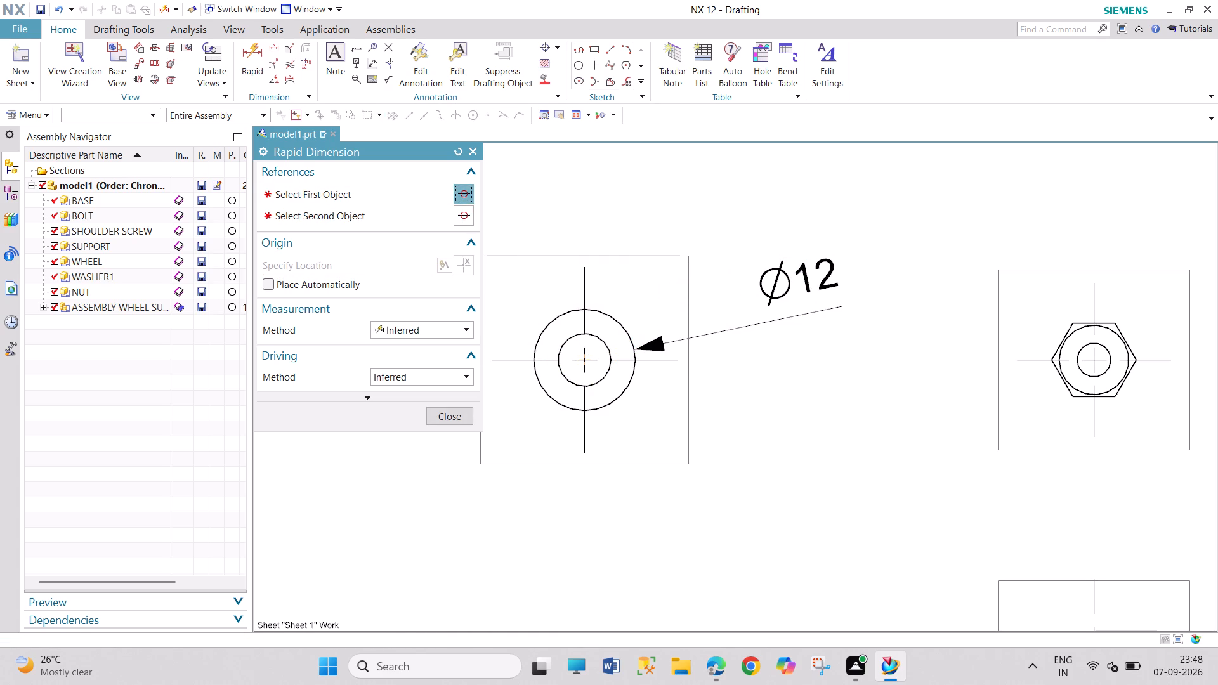
left_click(602, 342)
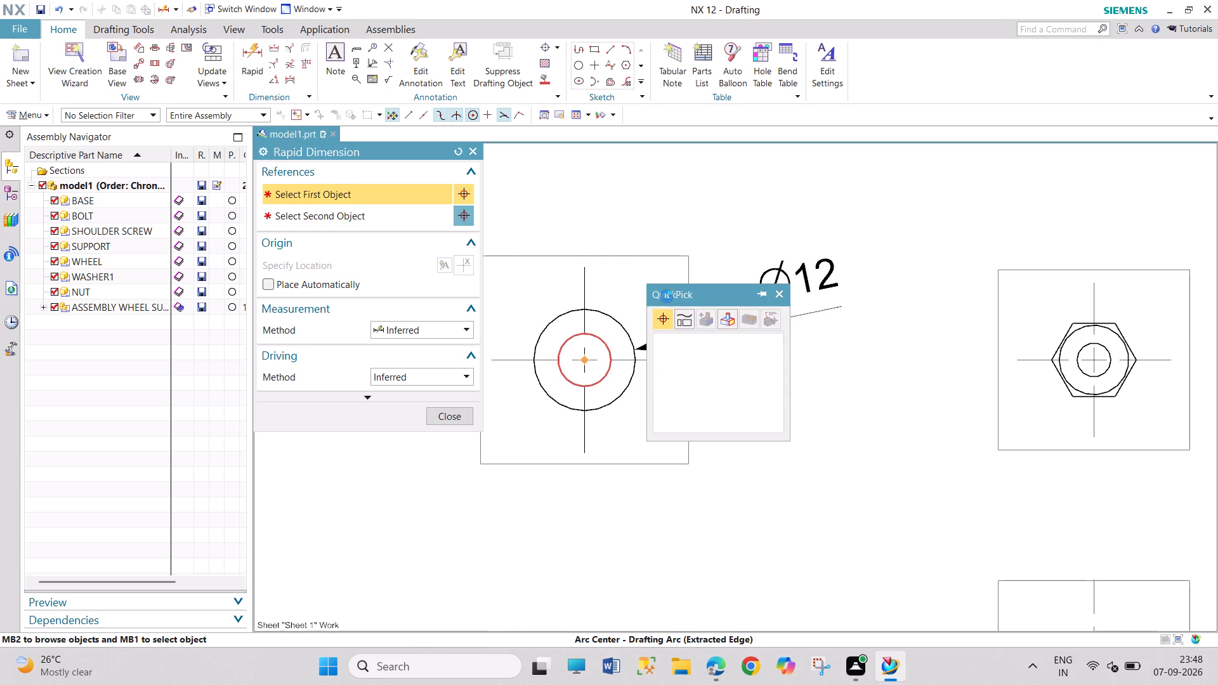
left_click(692, 336)
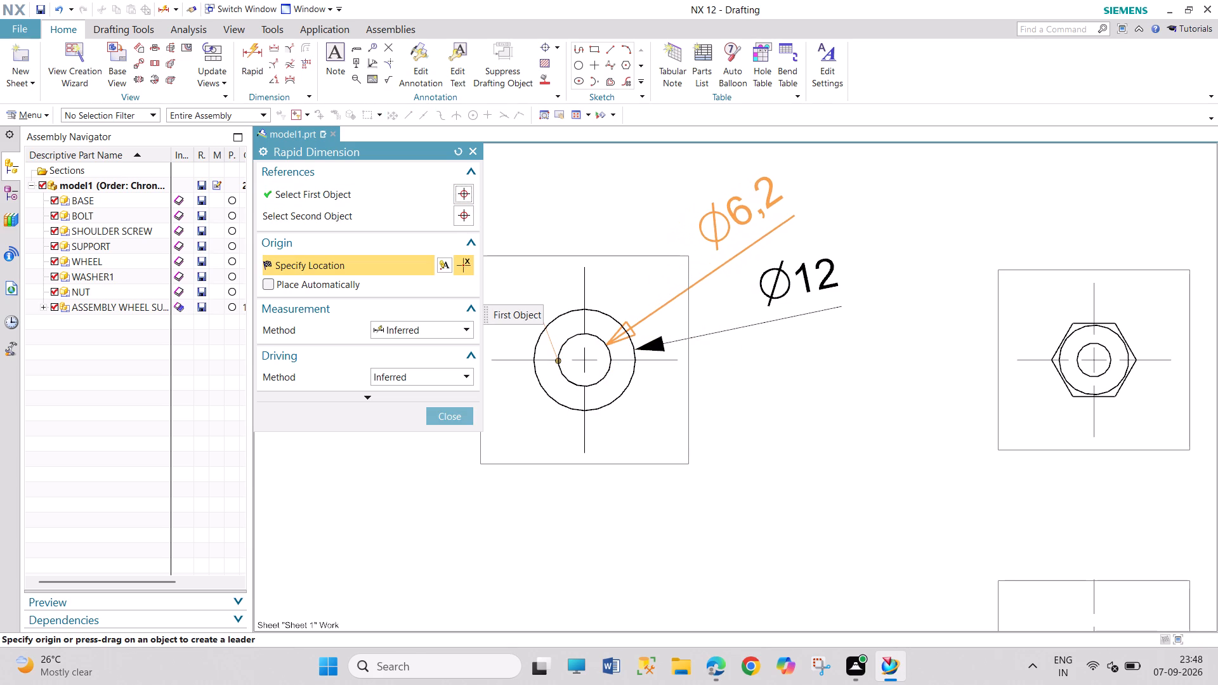
left_click(737, 212)
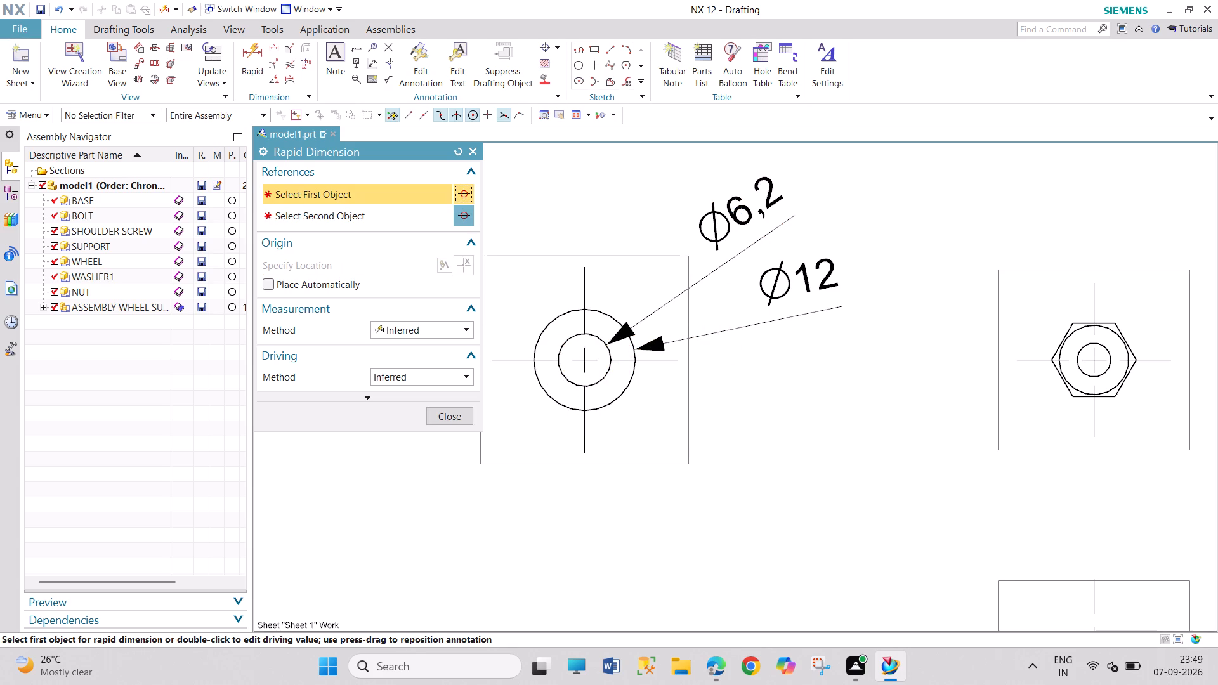
left_click(471, 152)
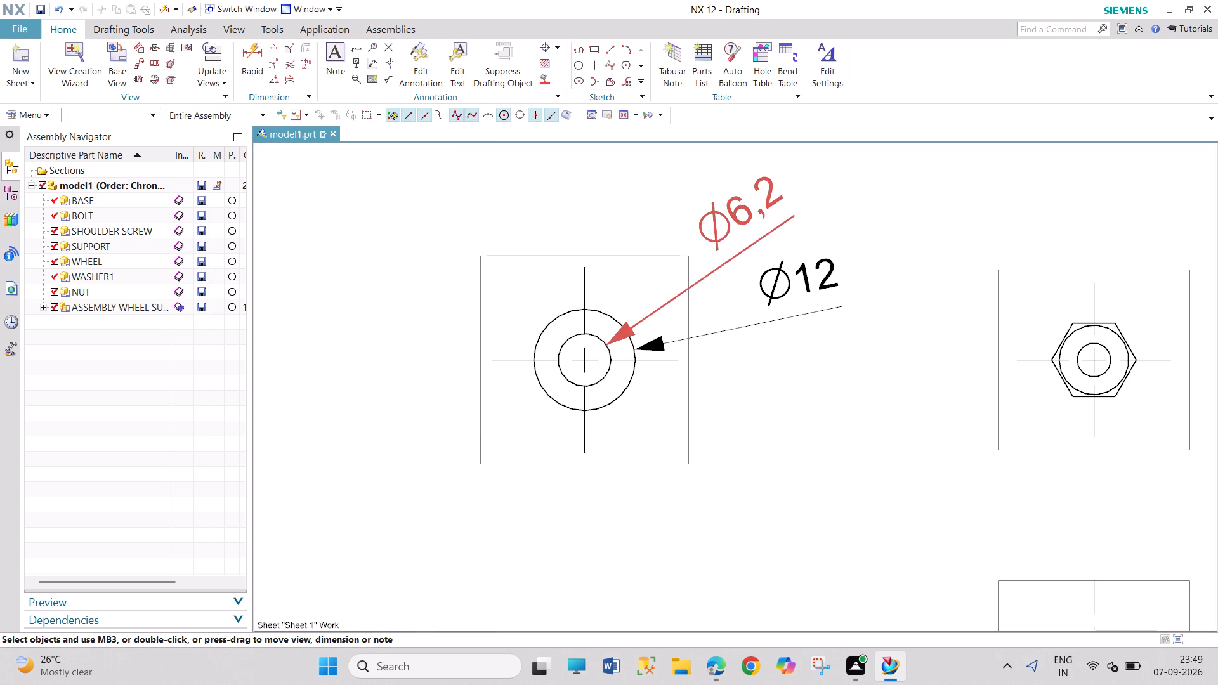
Examine the attribute properties of the washer's inner-diameter dimension.
right_click(750, 206)
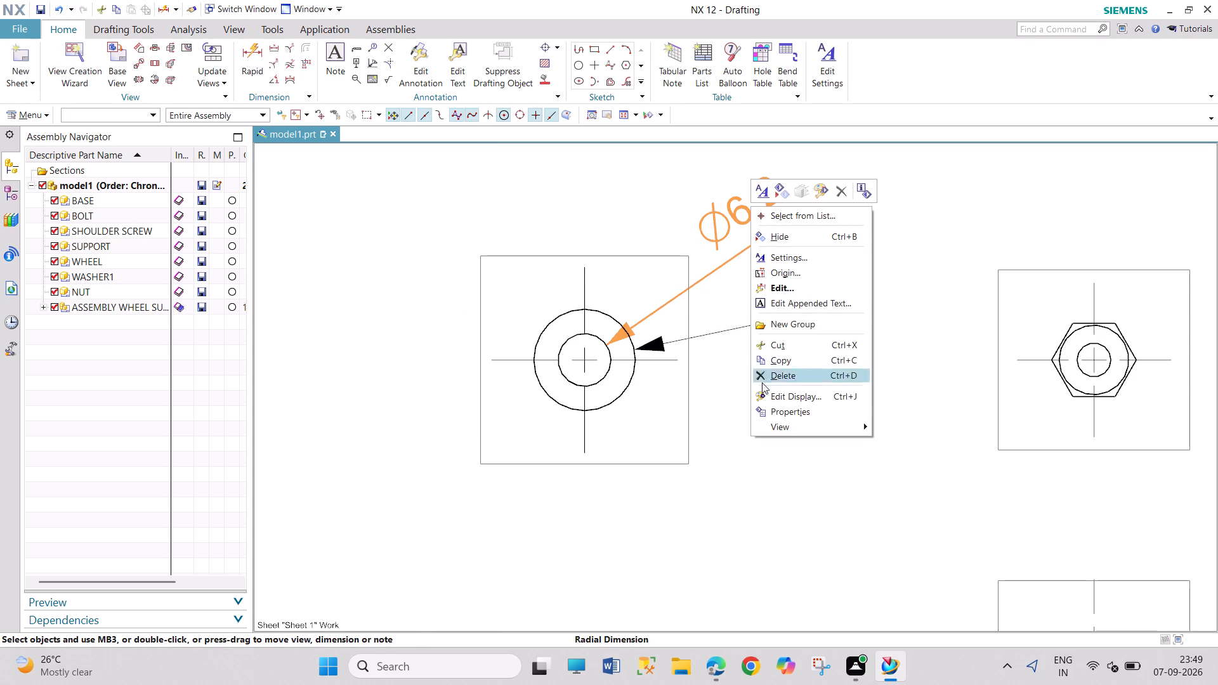
left_click(772, 409)
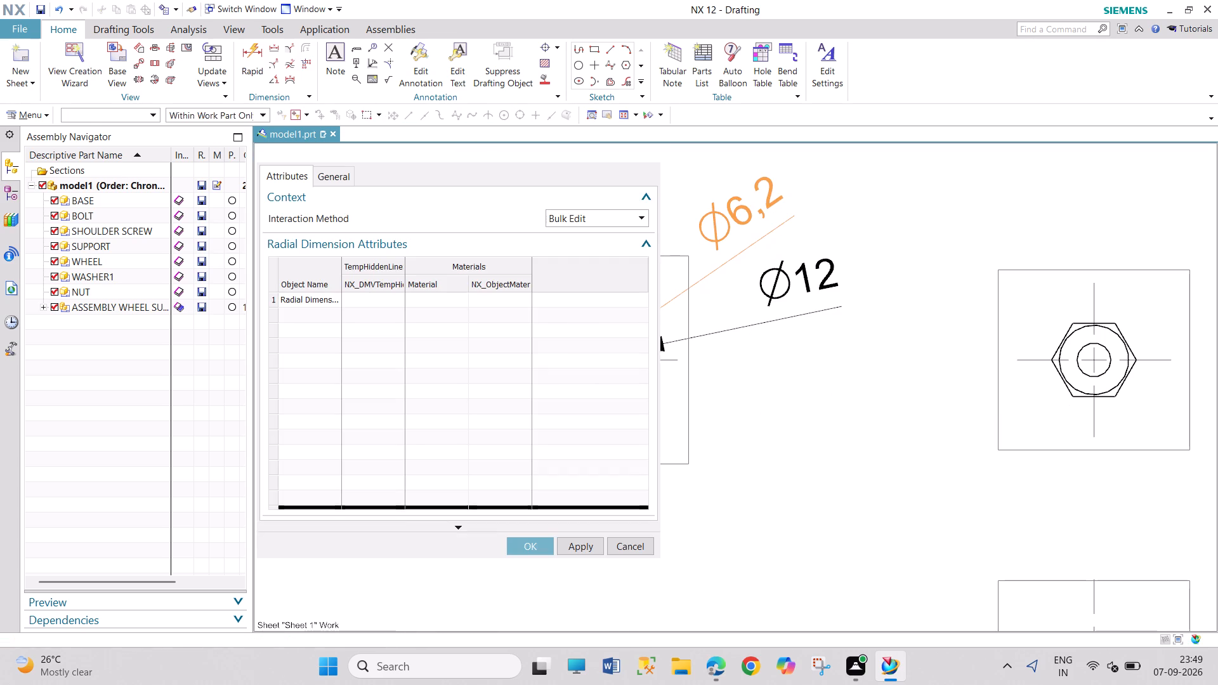
left_click(631, 221)
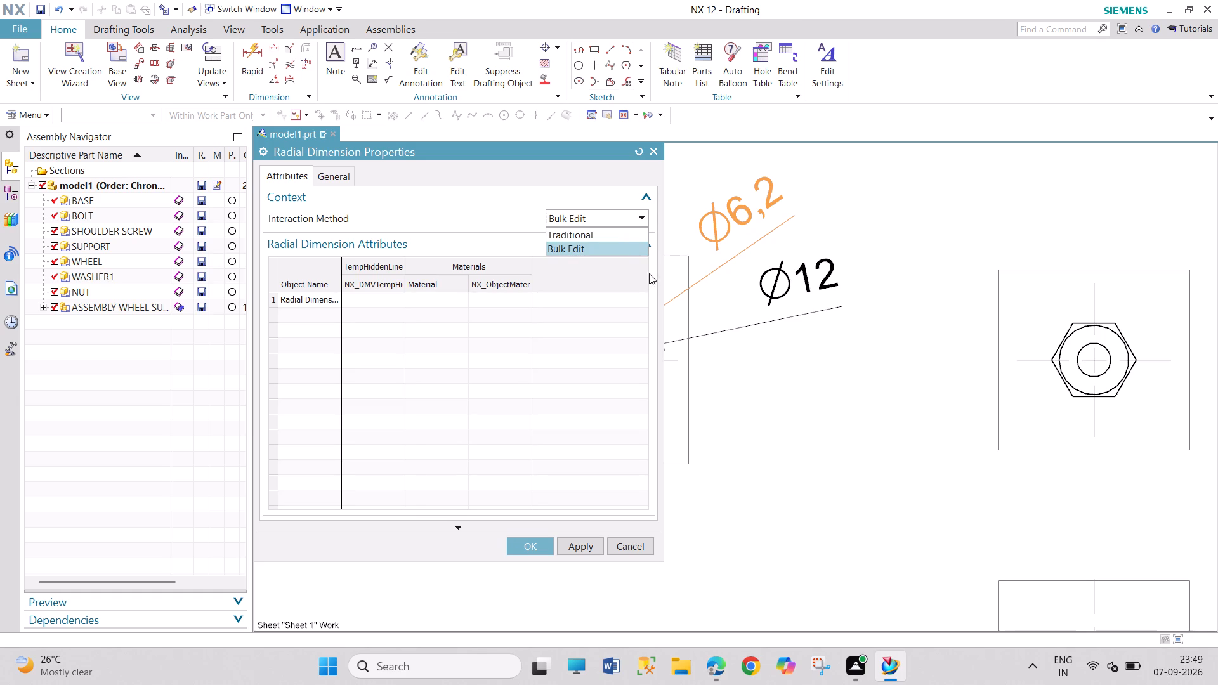
left_click(726, 369)
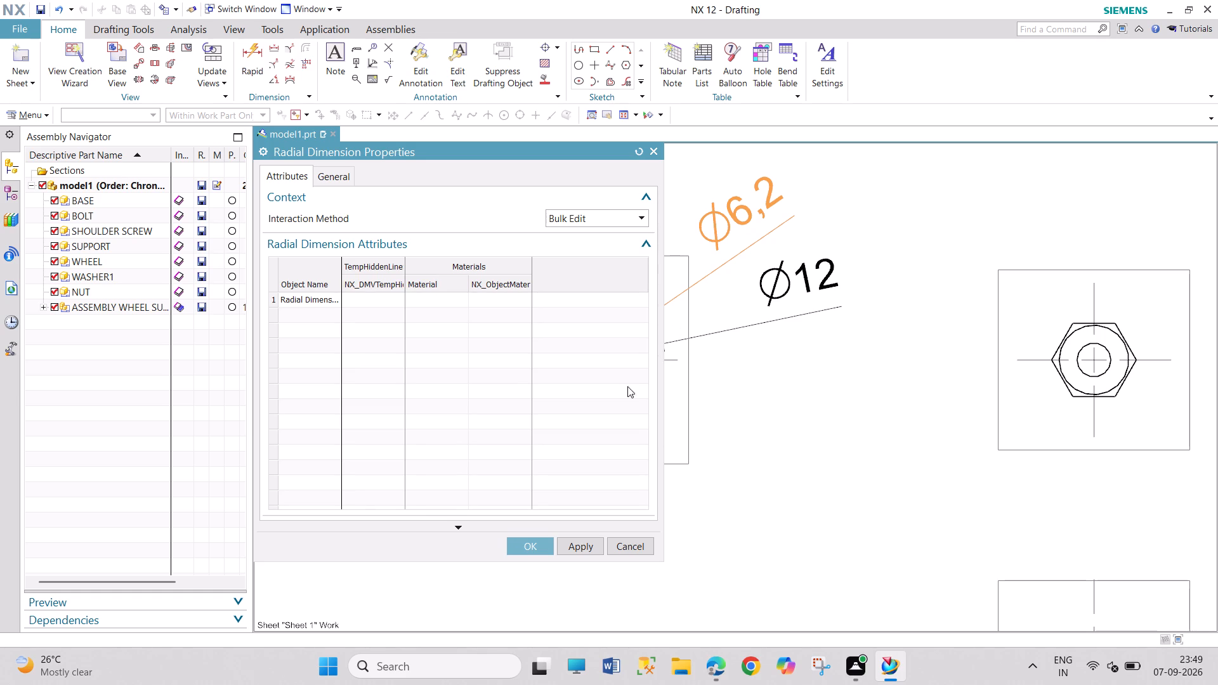
left_click(434, 524)
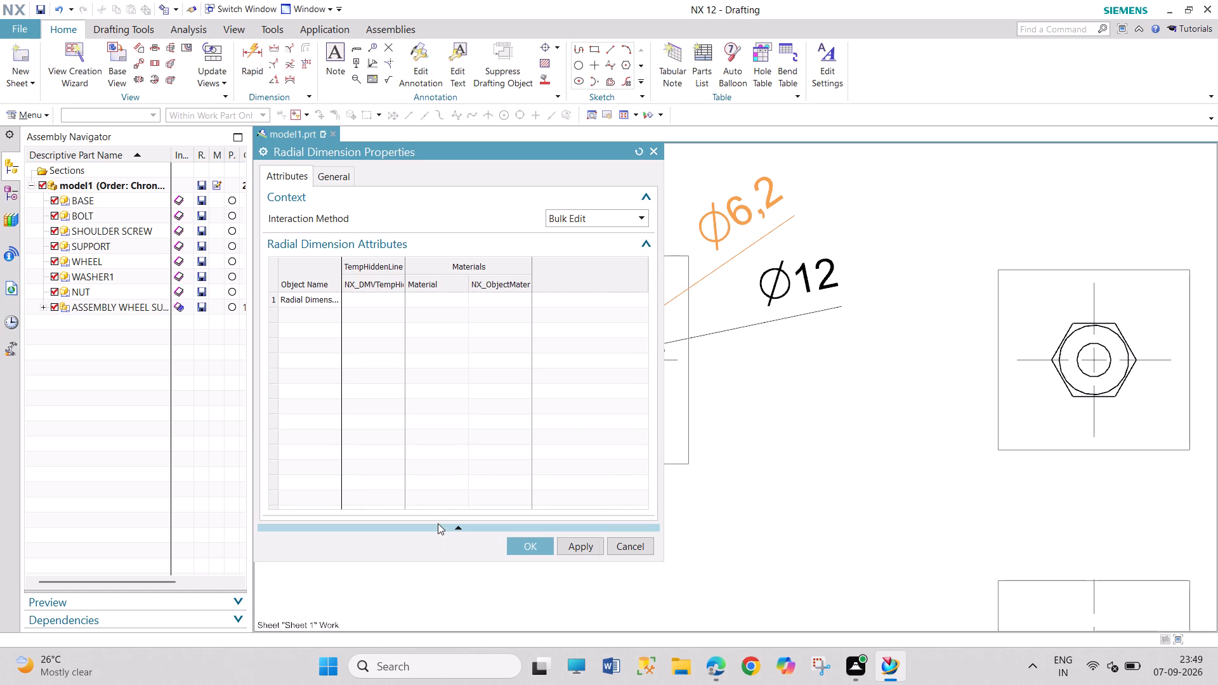
left_click(455, 524)
scroll(455, 523, "down", 2)
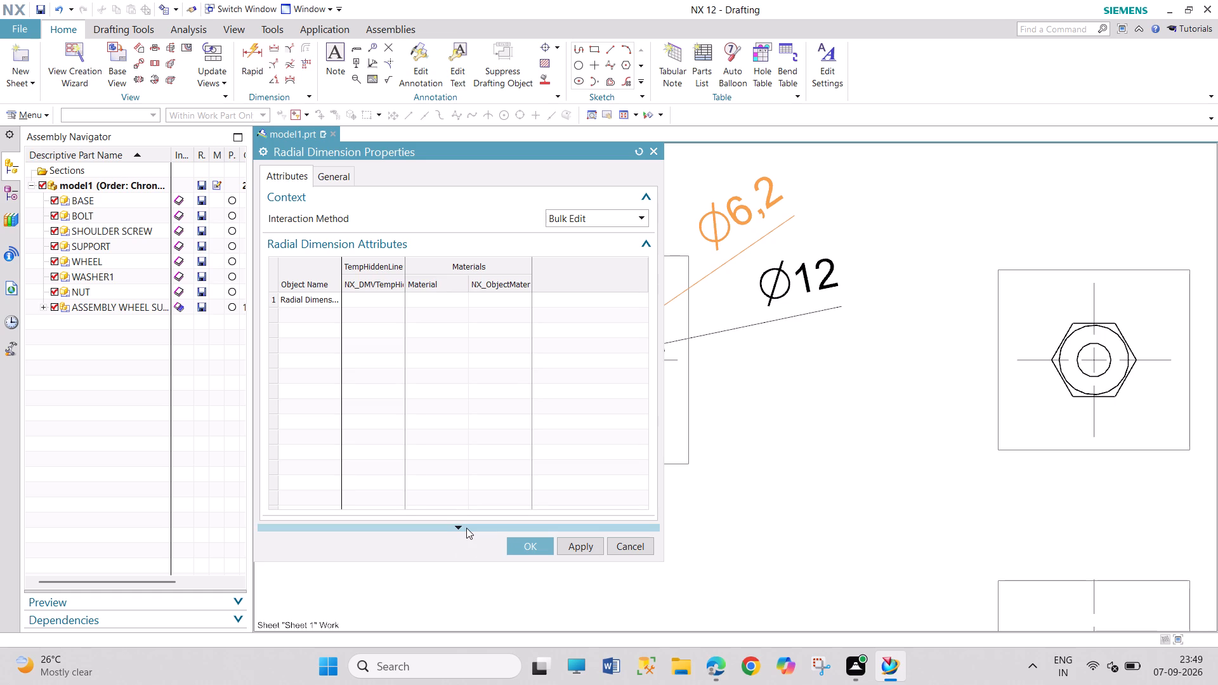
left_click(466, 528)
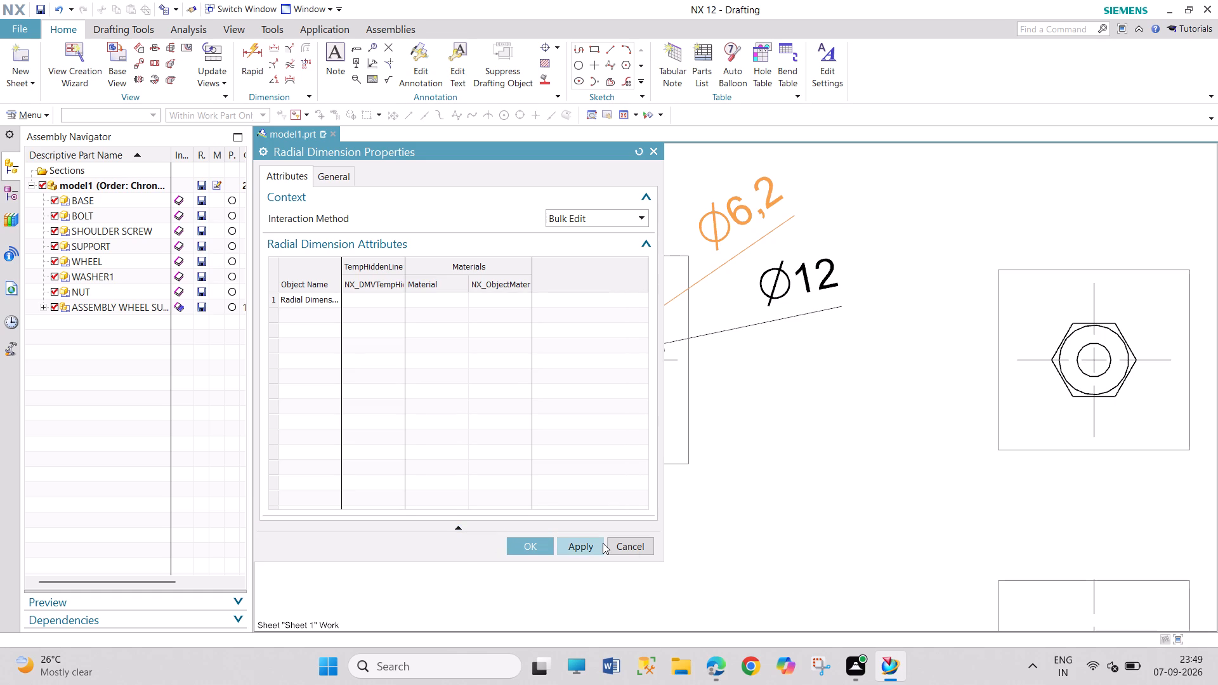
left_click(629, 543)
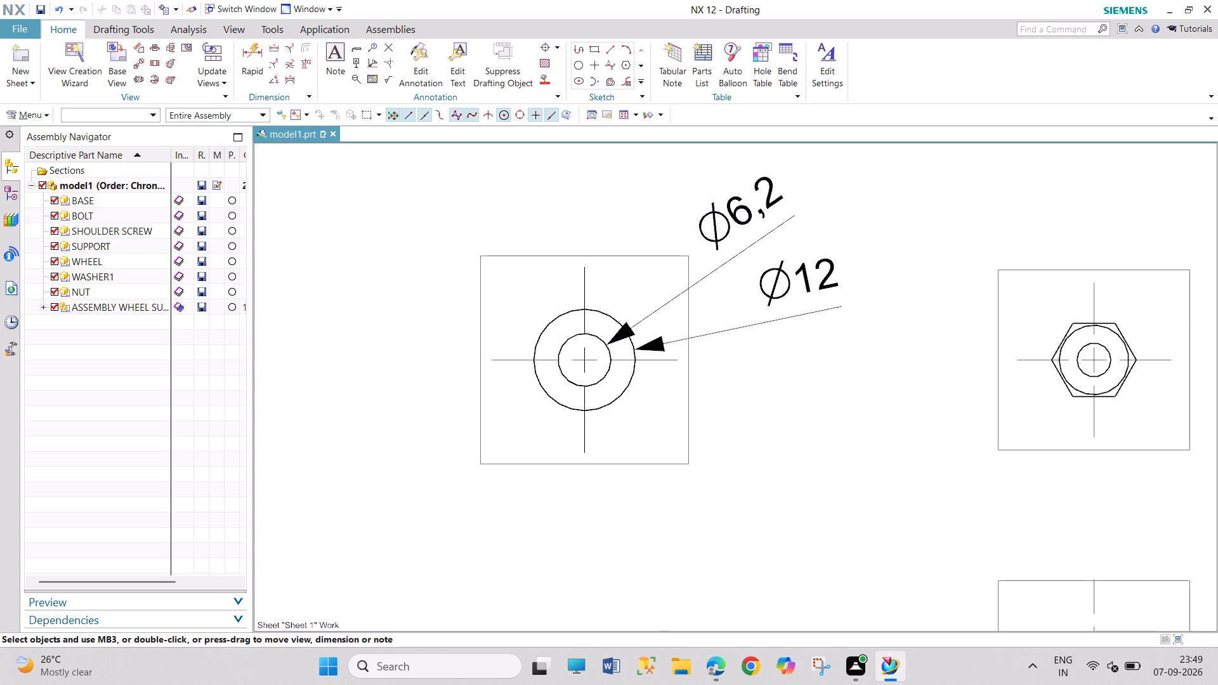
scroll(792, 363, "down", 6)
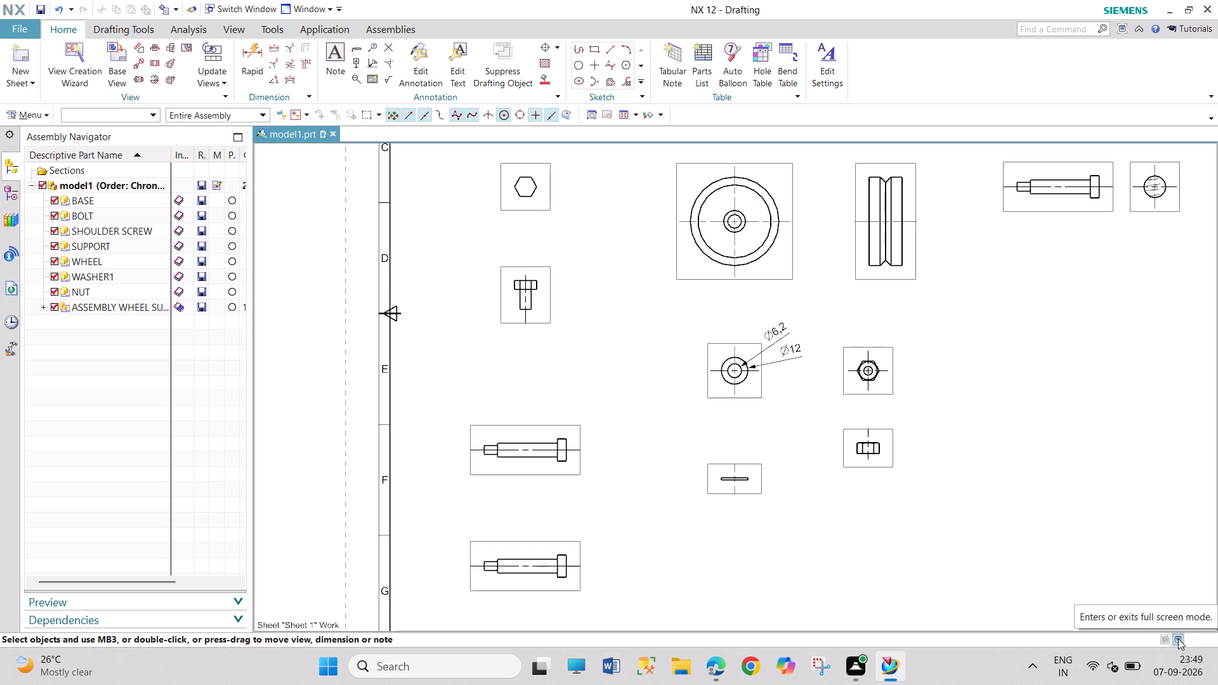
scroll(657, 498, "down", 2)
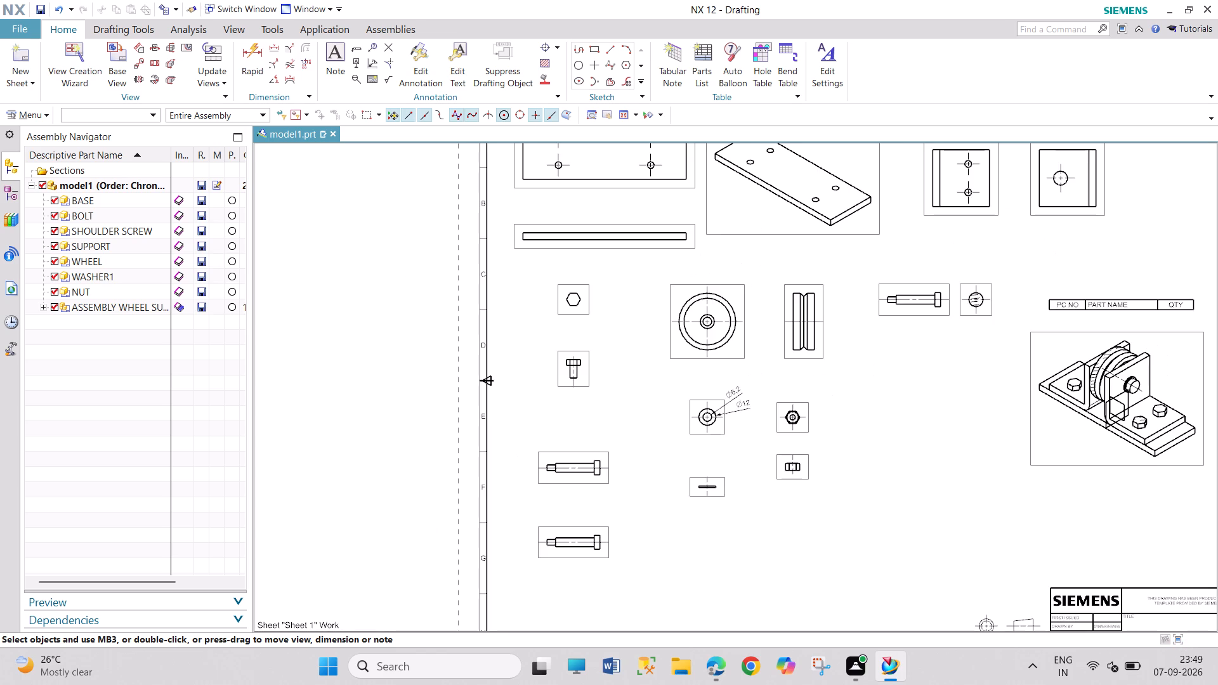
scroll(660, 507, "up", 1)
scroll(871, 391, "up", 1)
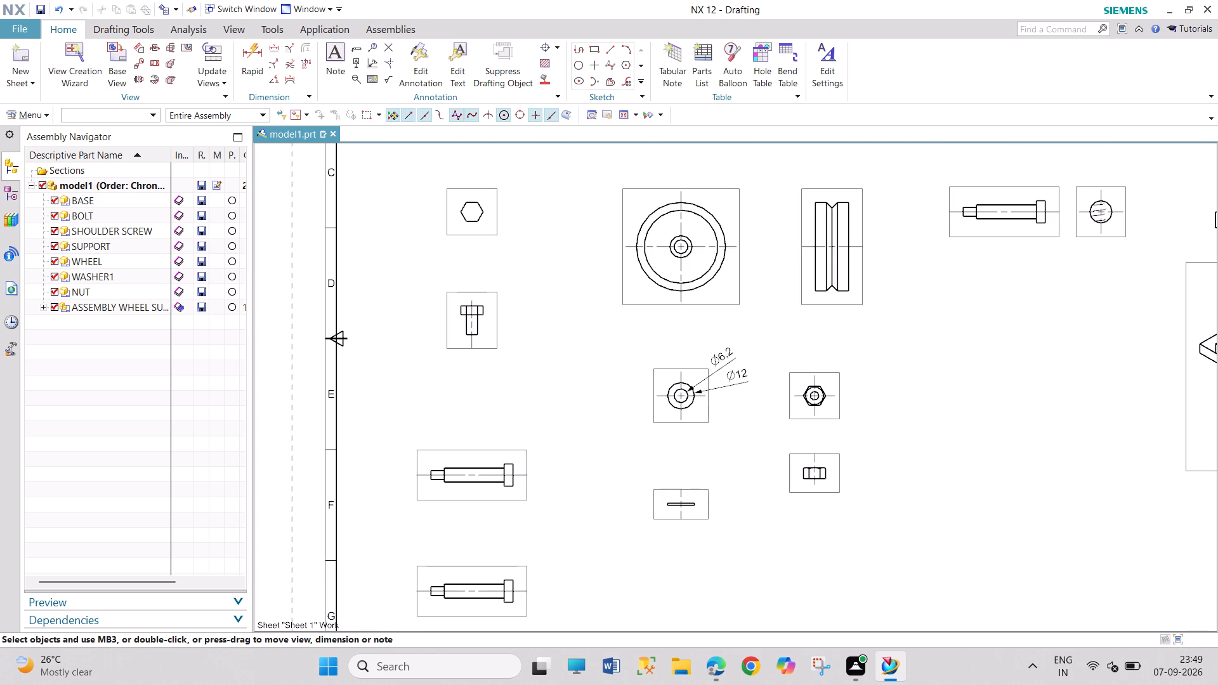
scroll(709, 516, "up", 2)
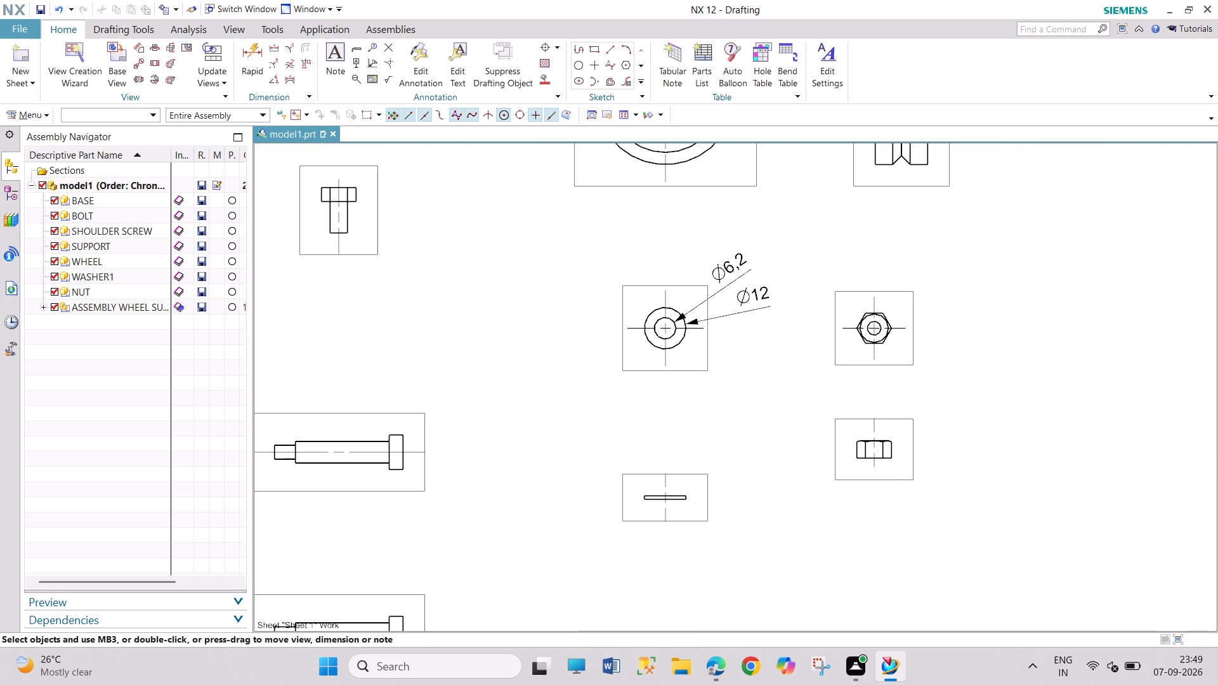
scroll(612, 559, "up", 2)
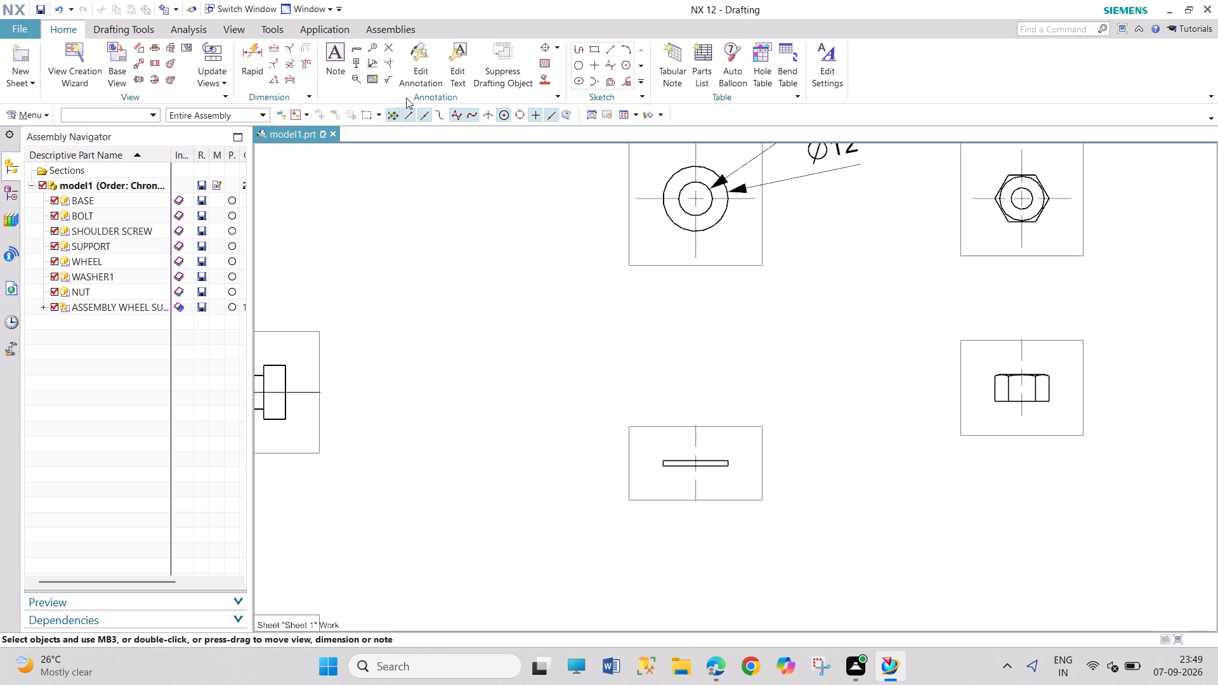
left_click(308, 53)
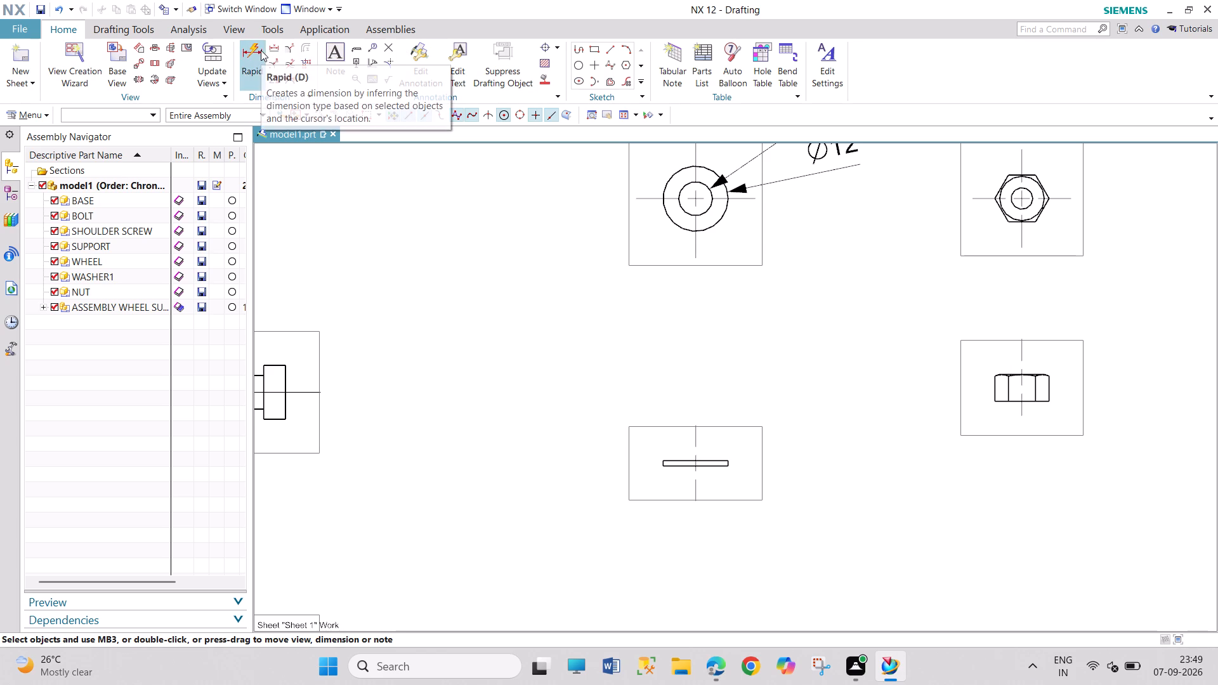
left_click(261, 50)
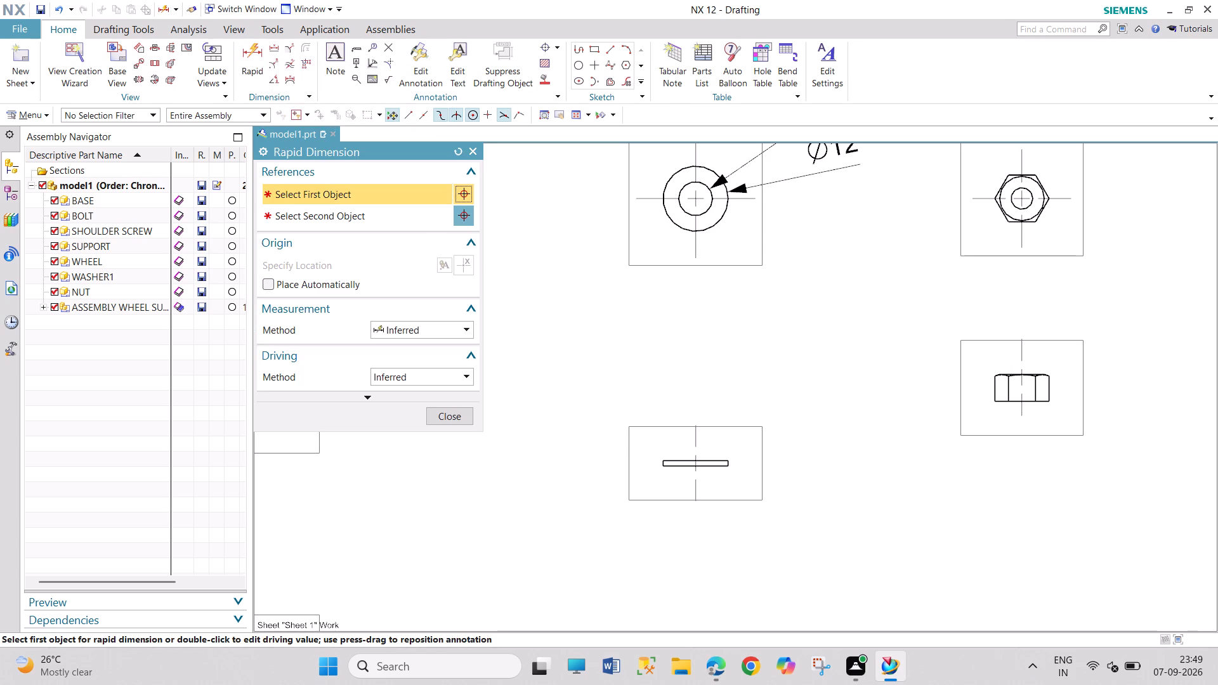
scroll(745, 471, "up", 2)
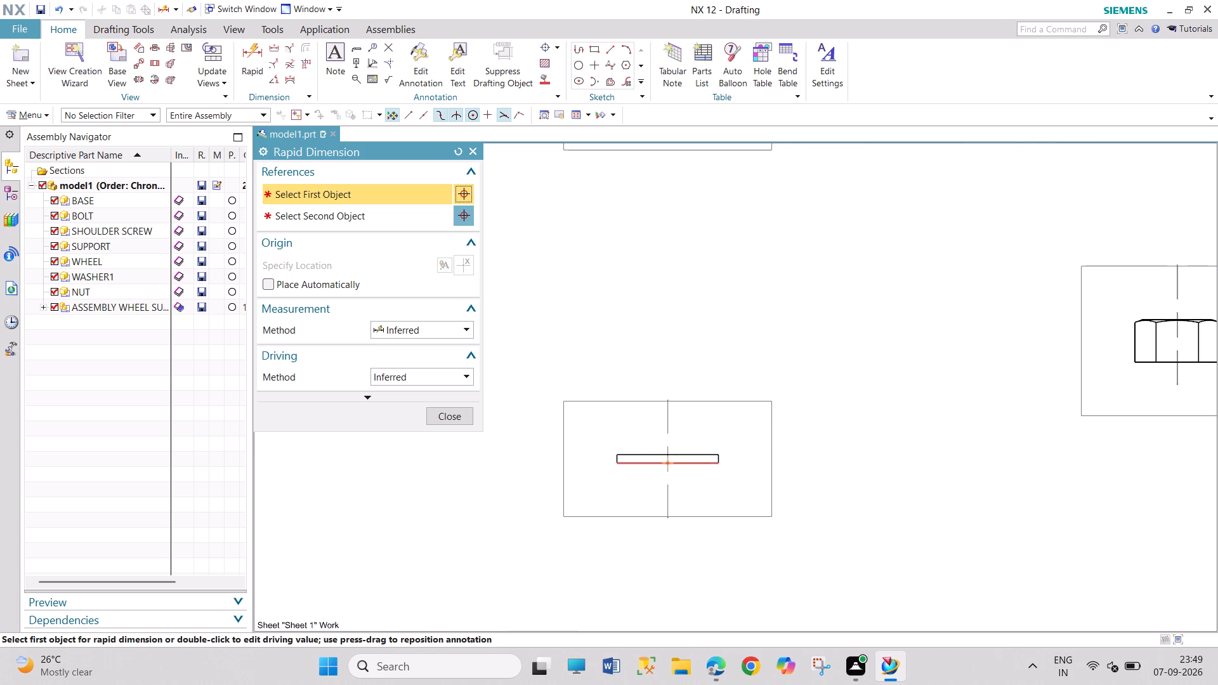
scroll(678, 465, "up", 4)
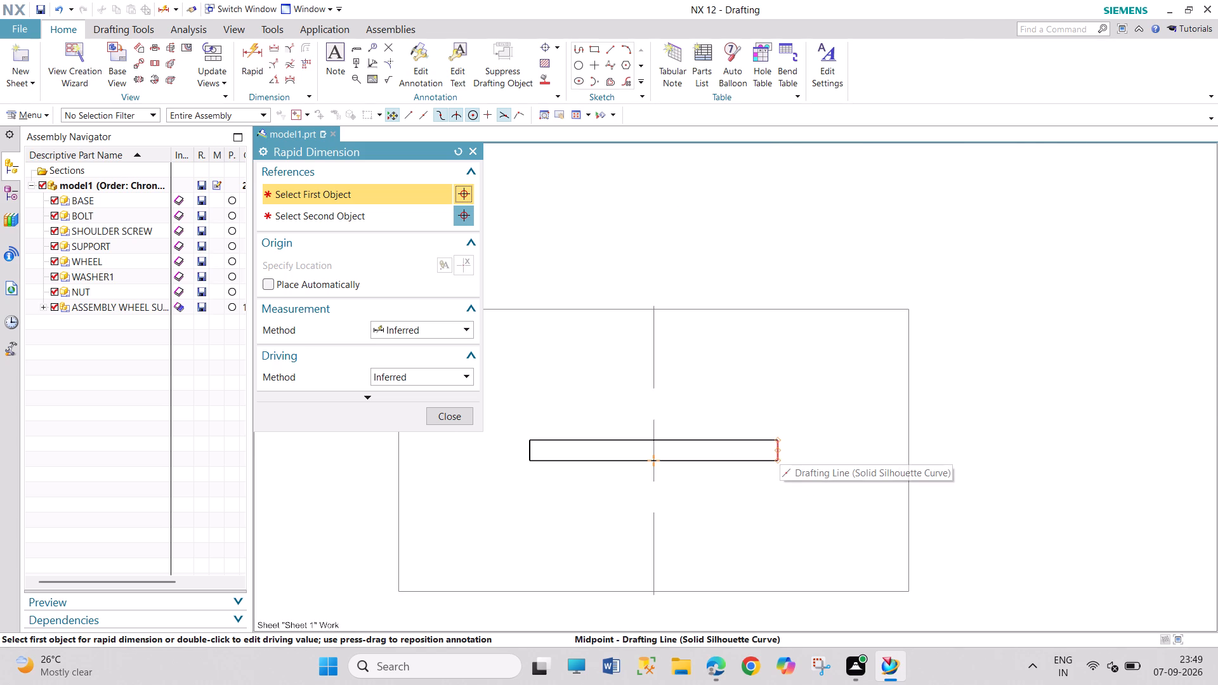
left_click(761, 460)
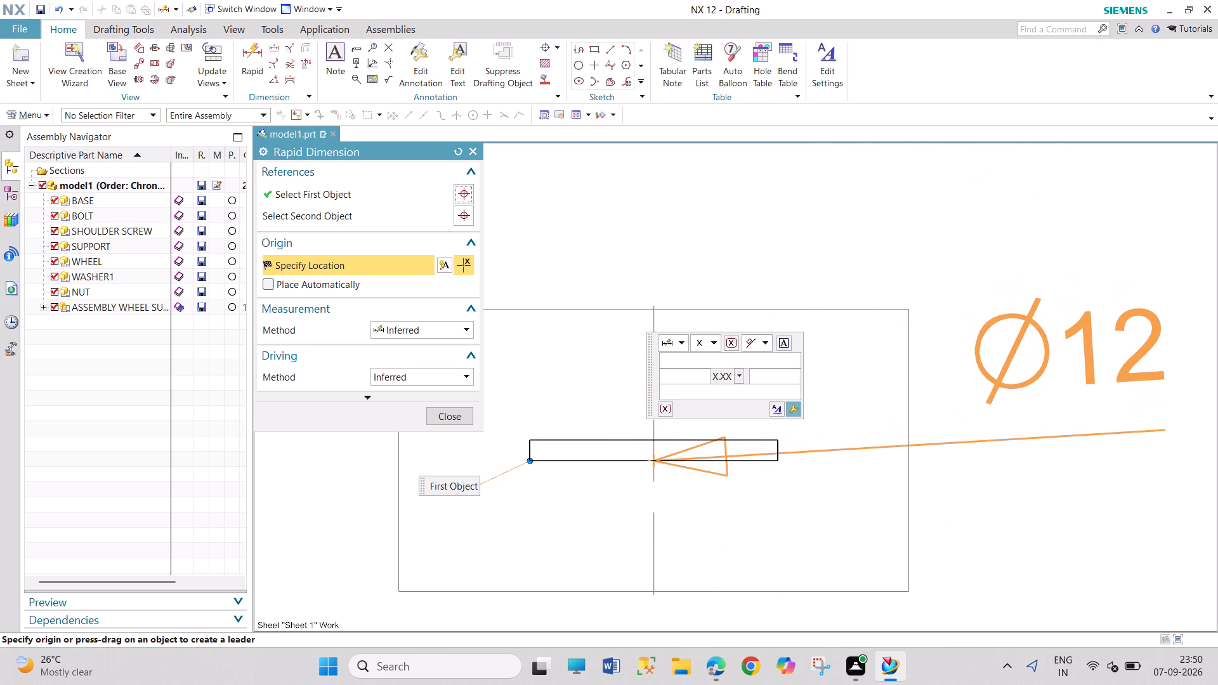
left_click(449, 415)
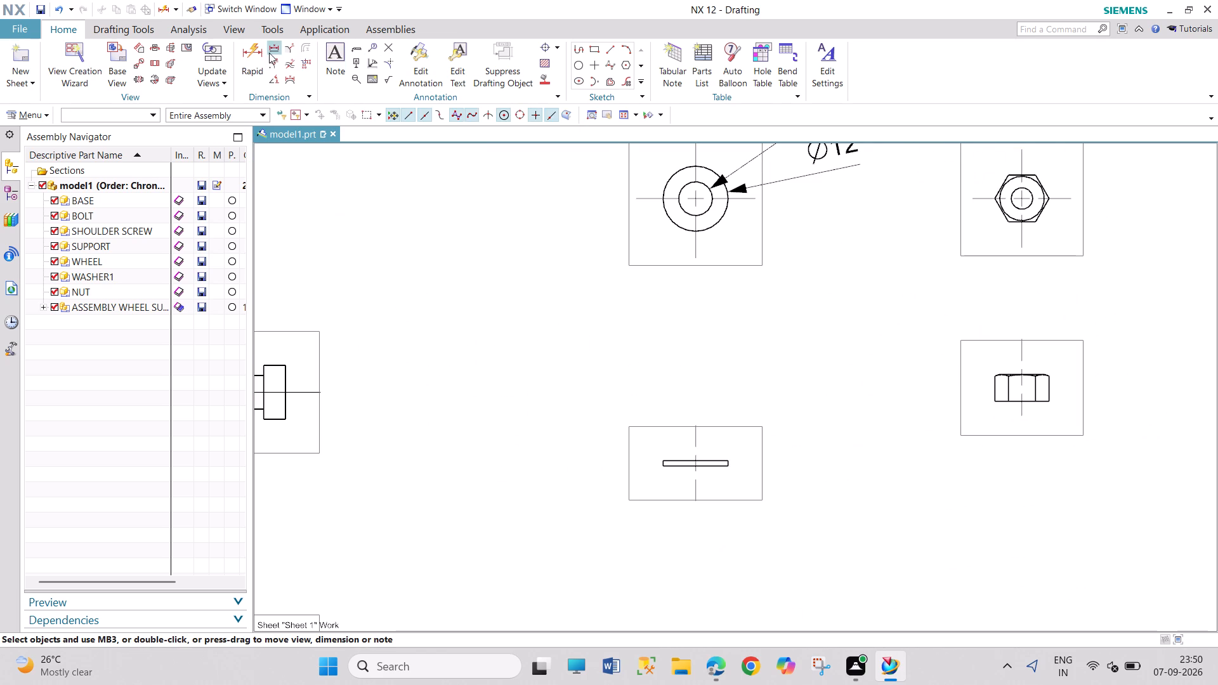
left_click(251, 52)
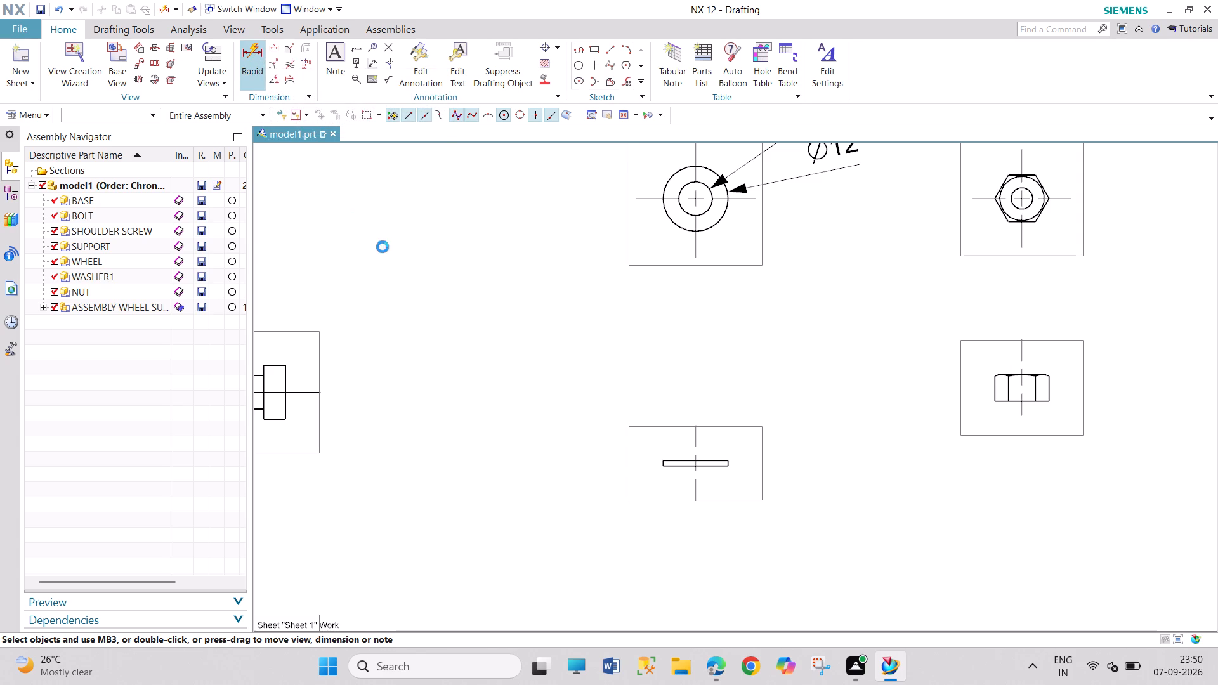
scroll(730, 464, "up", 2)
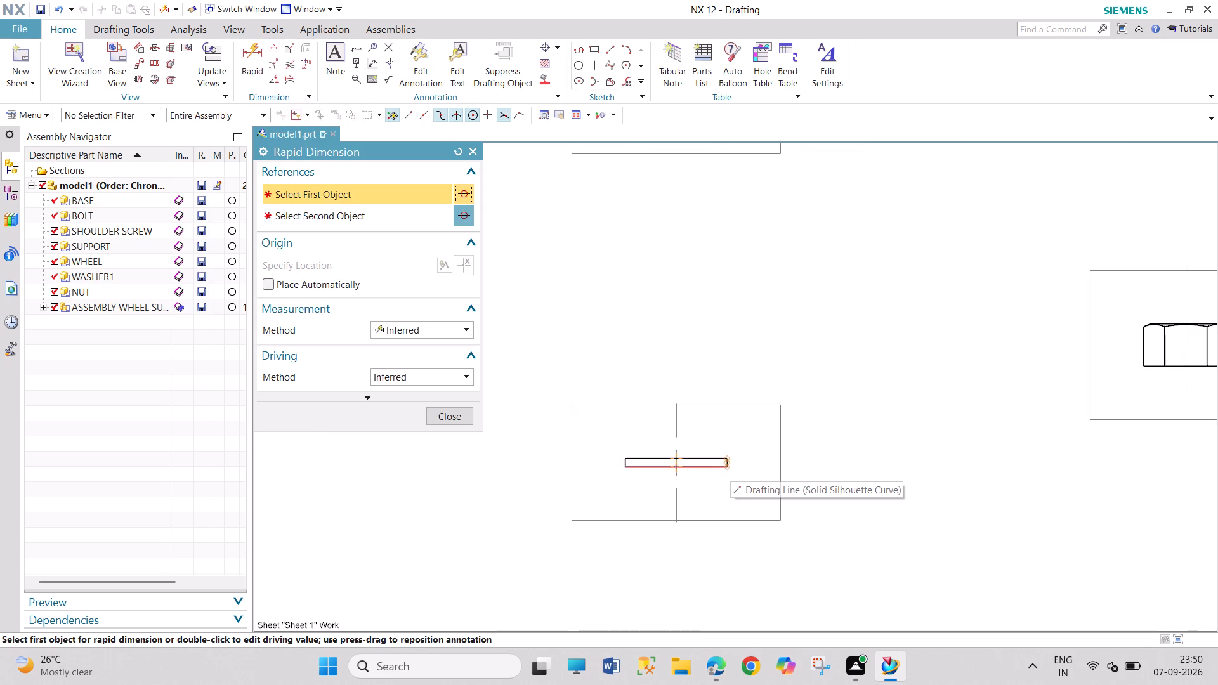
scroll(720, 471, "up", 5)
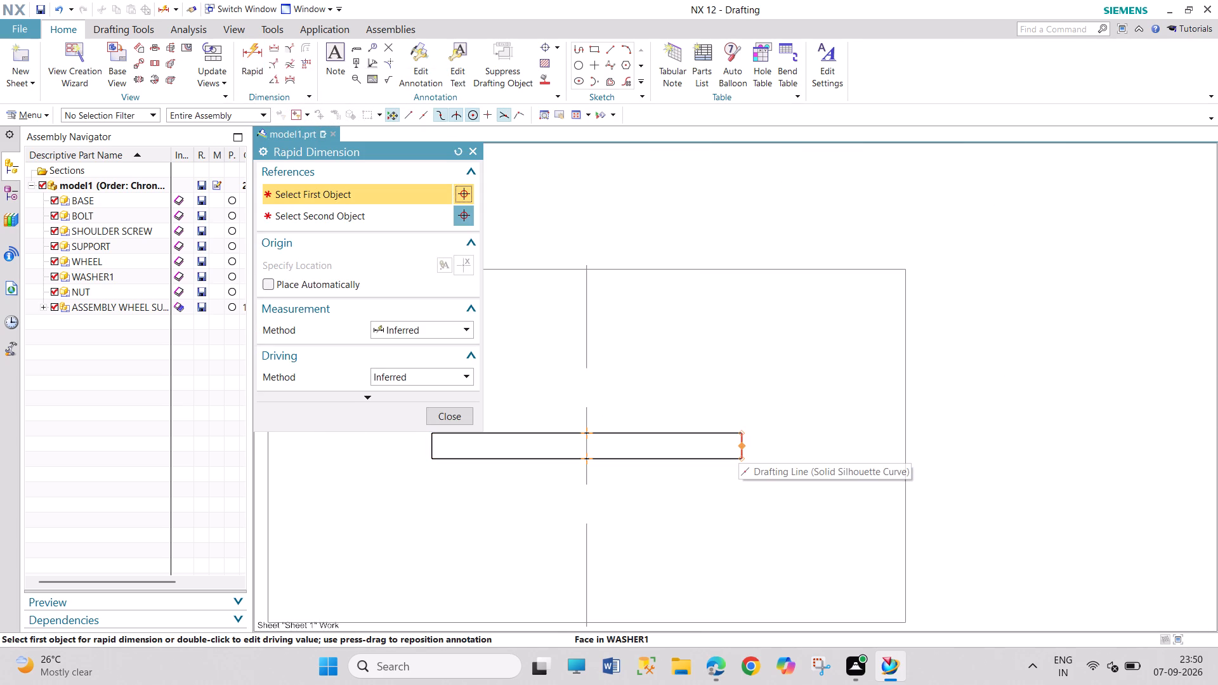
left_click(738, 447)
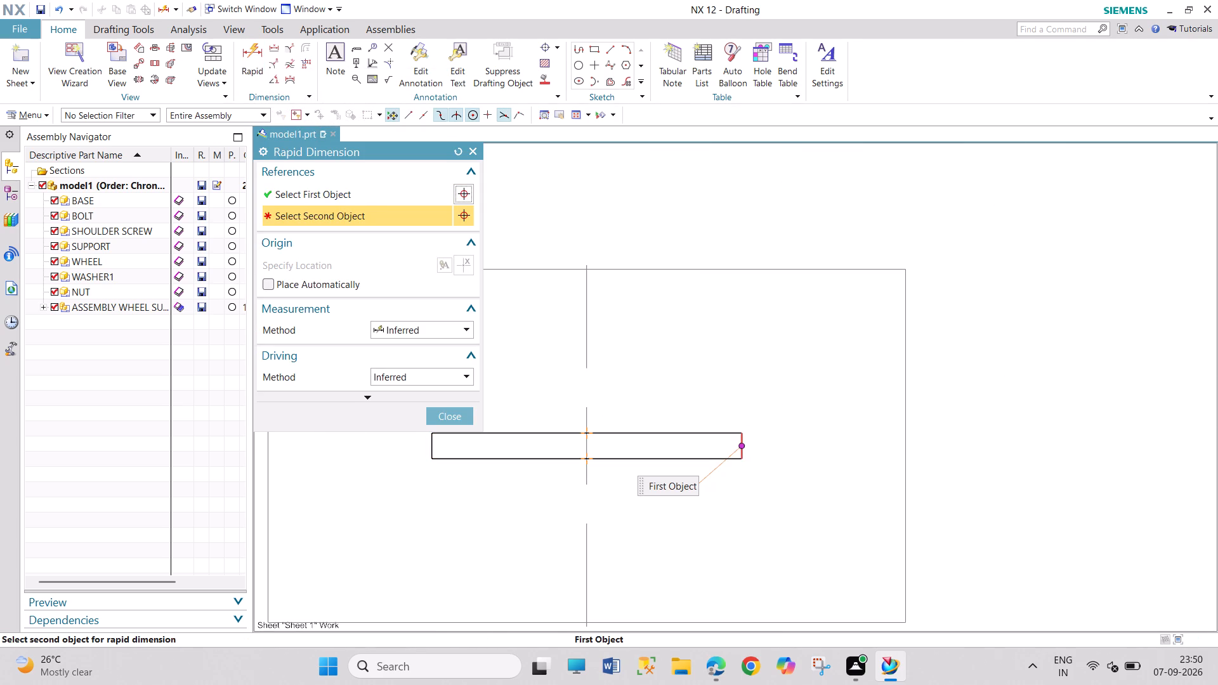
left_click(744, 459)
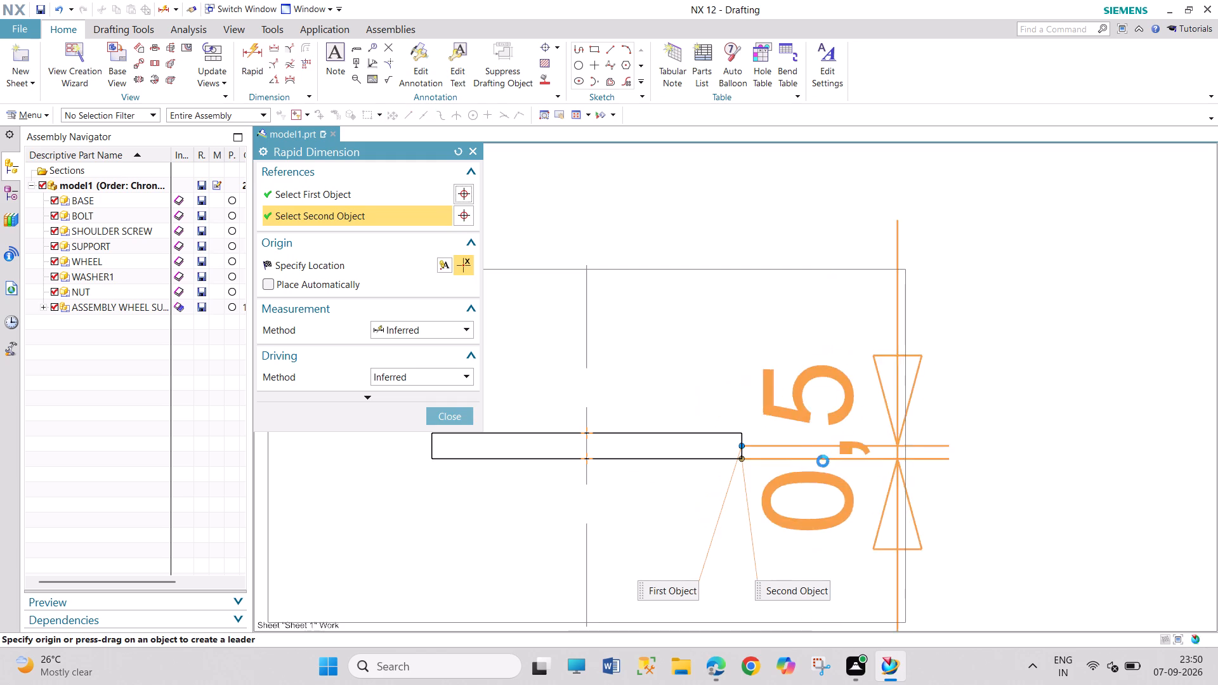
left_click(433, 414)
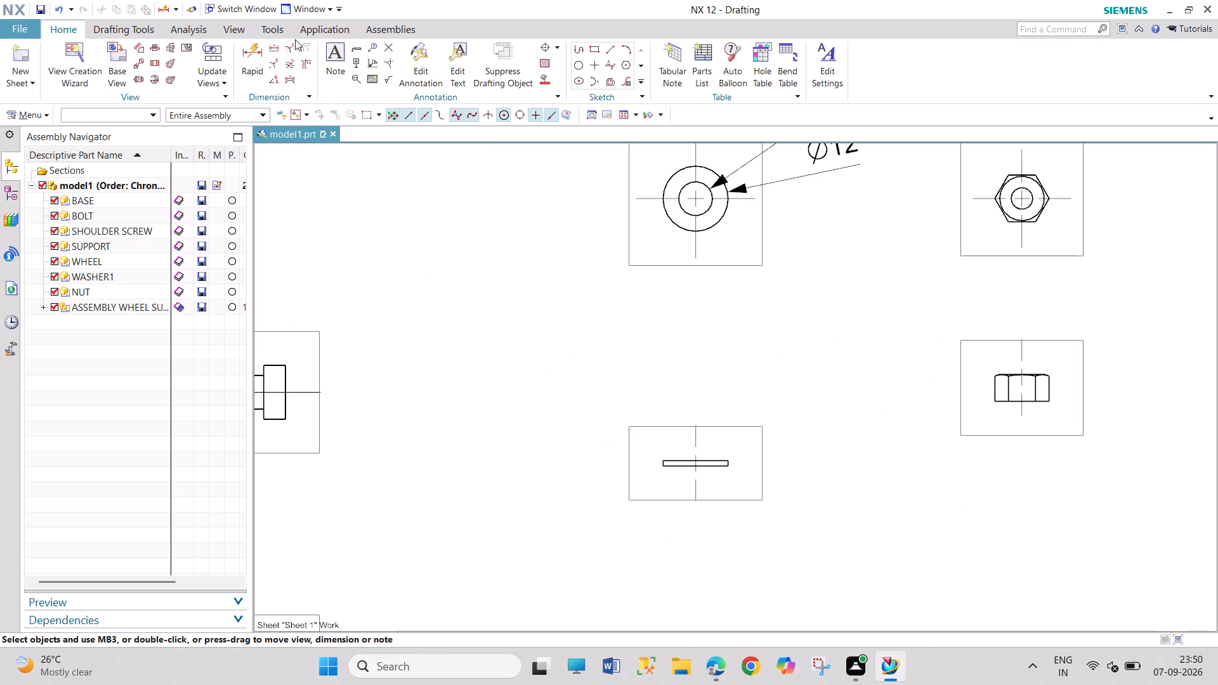
Add a thickness dimension to the edge of the washer's side view using Rapid Dimension, placed beside the view.
left_click(263, 55)
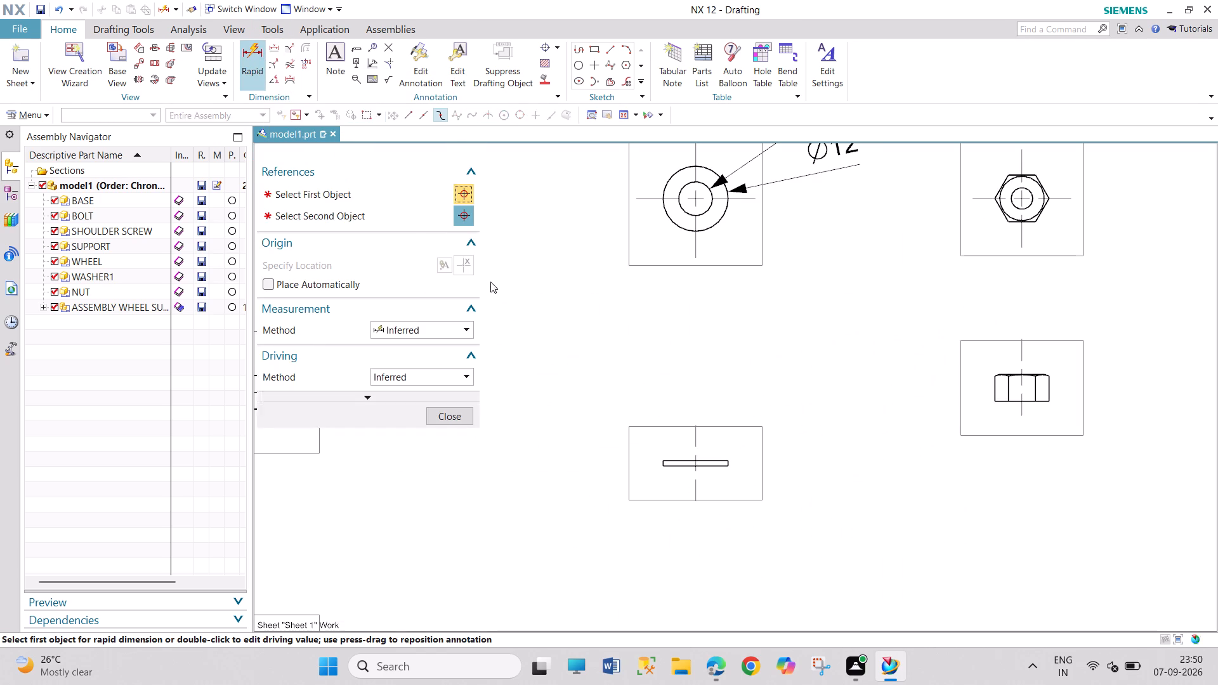
scroll(704, 483, "up", 3)
scroll(762, 443, "up", 3)
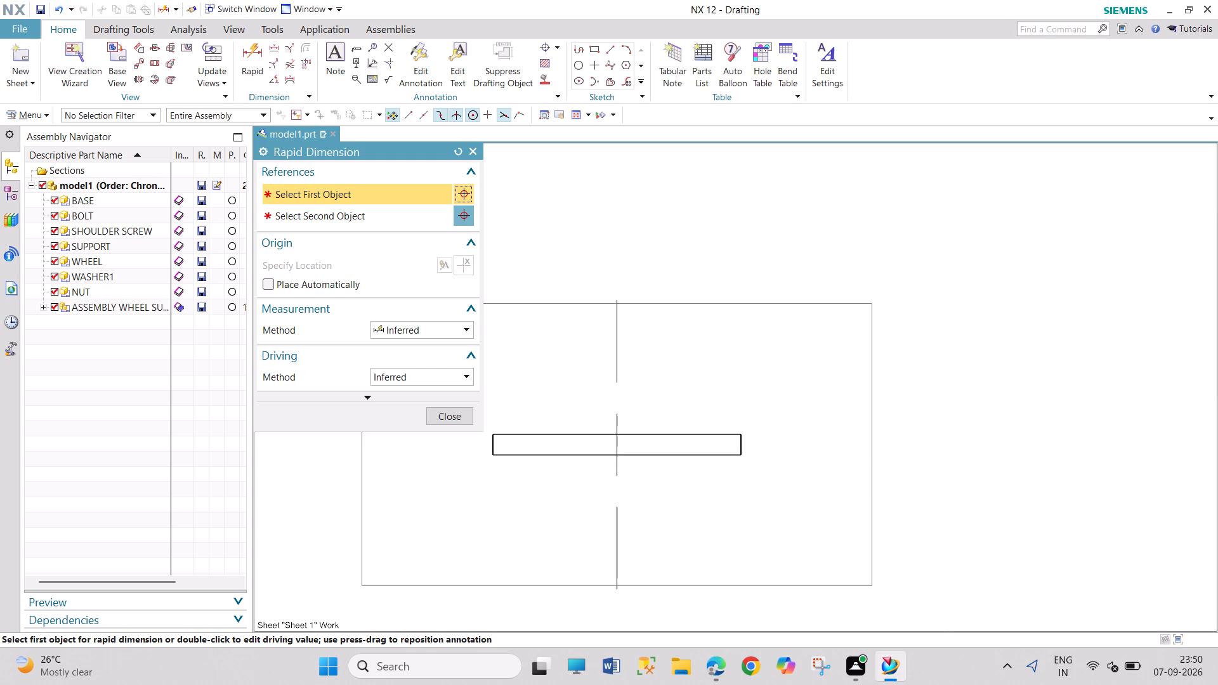
scroll(744, 460, "up", 4)
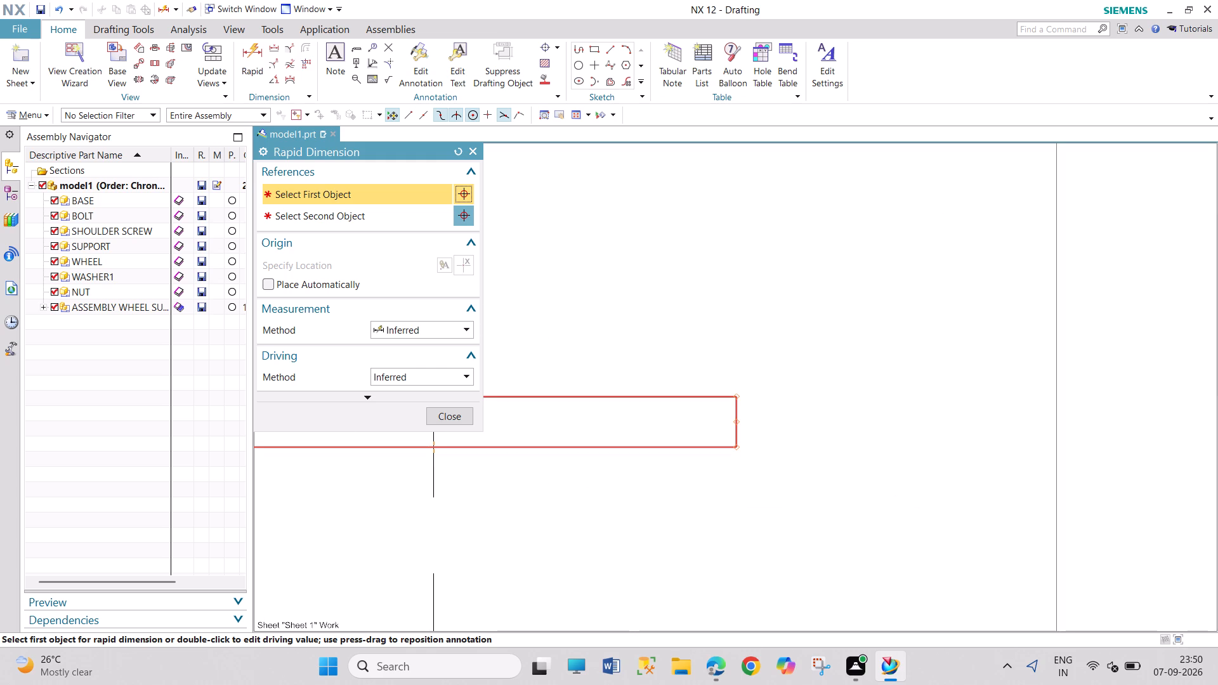
left_click(734, 431)
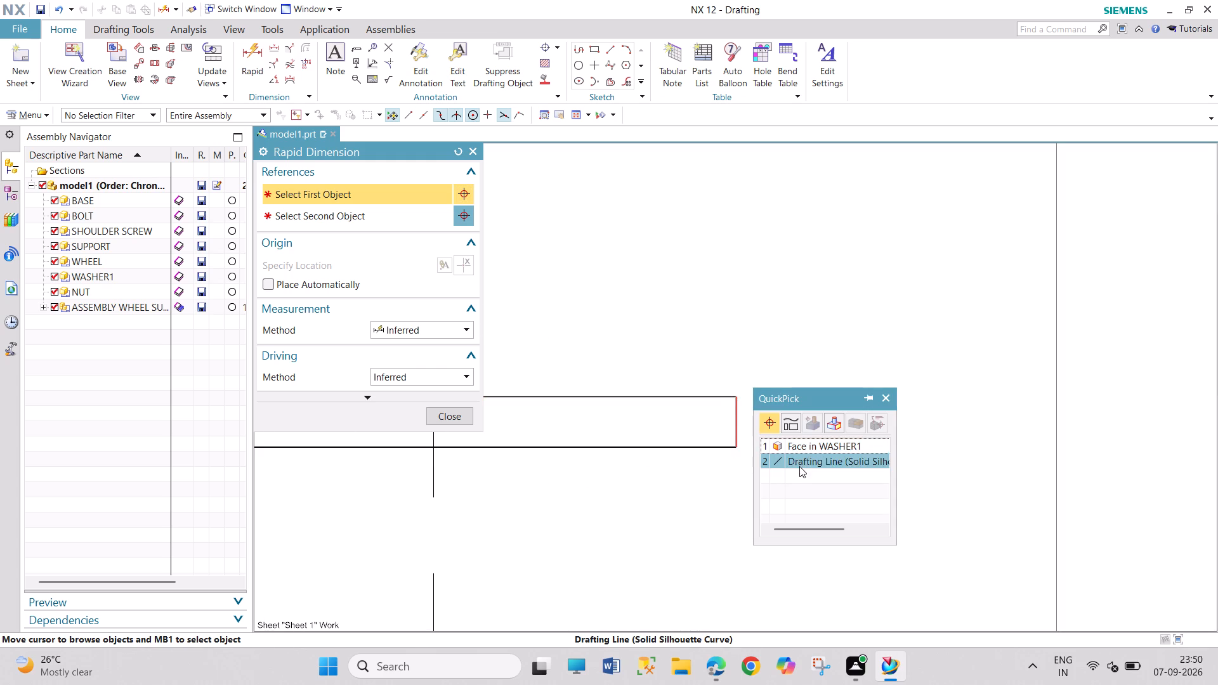
left_click(799, 463)
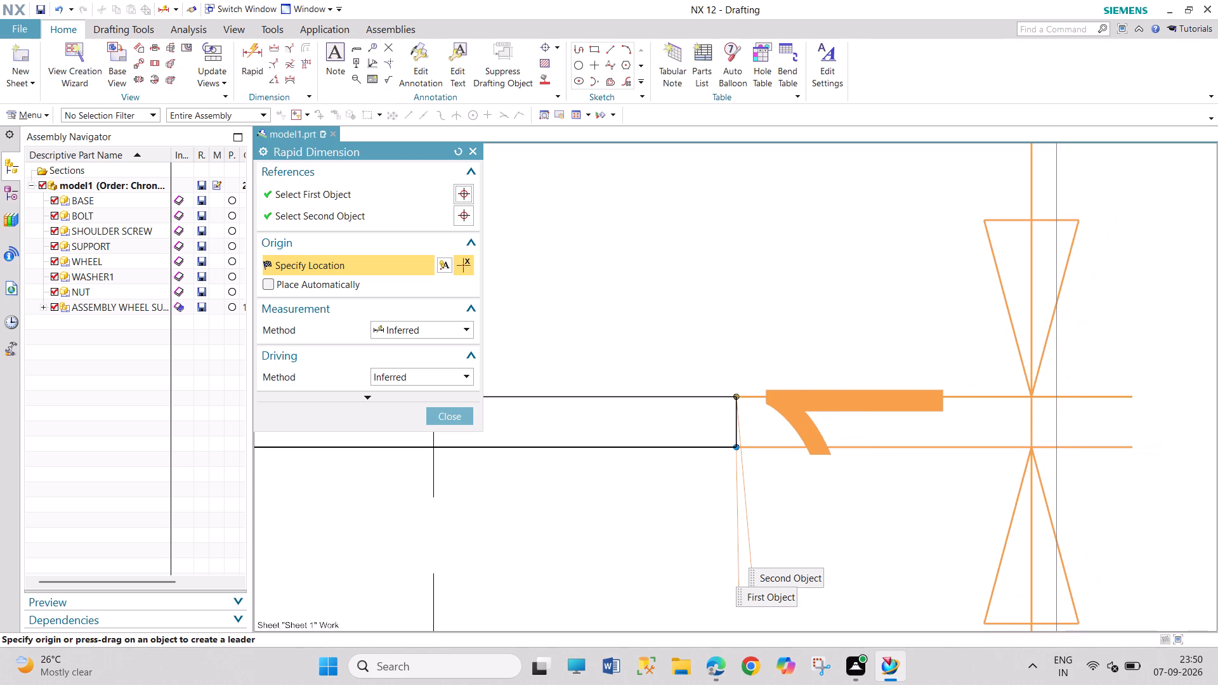
scroll(855, 407, "down", 6)
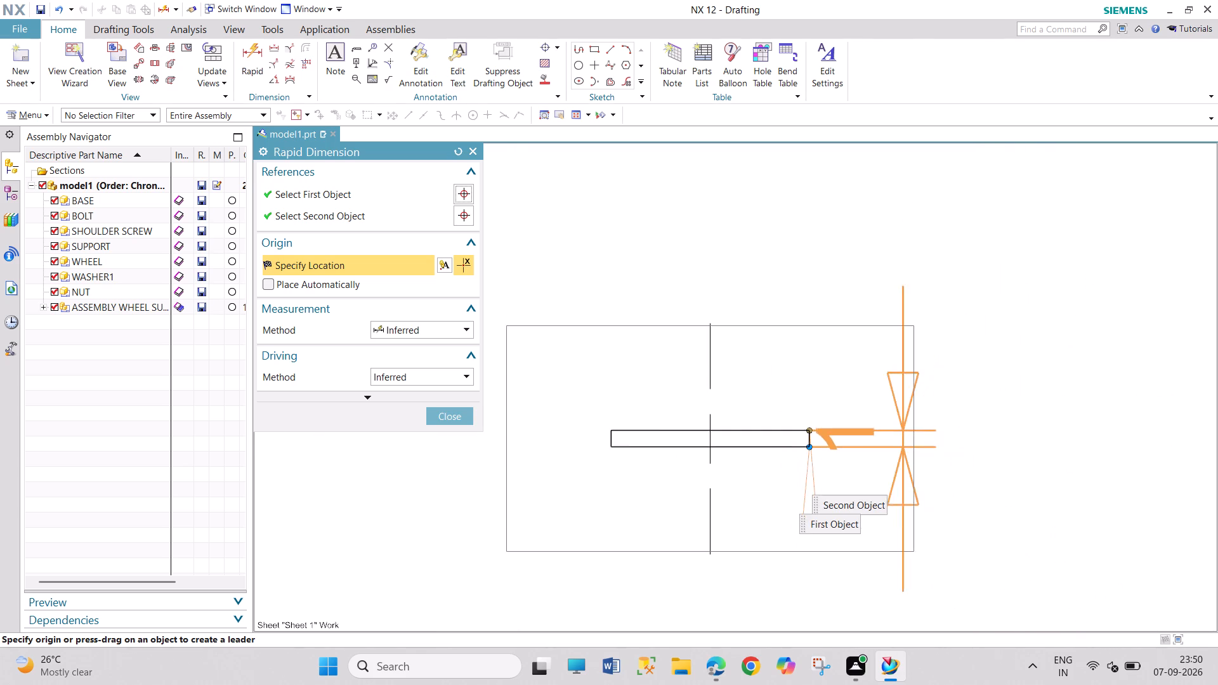
scroll(845, 455, "down", 3)
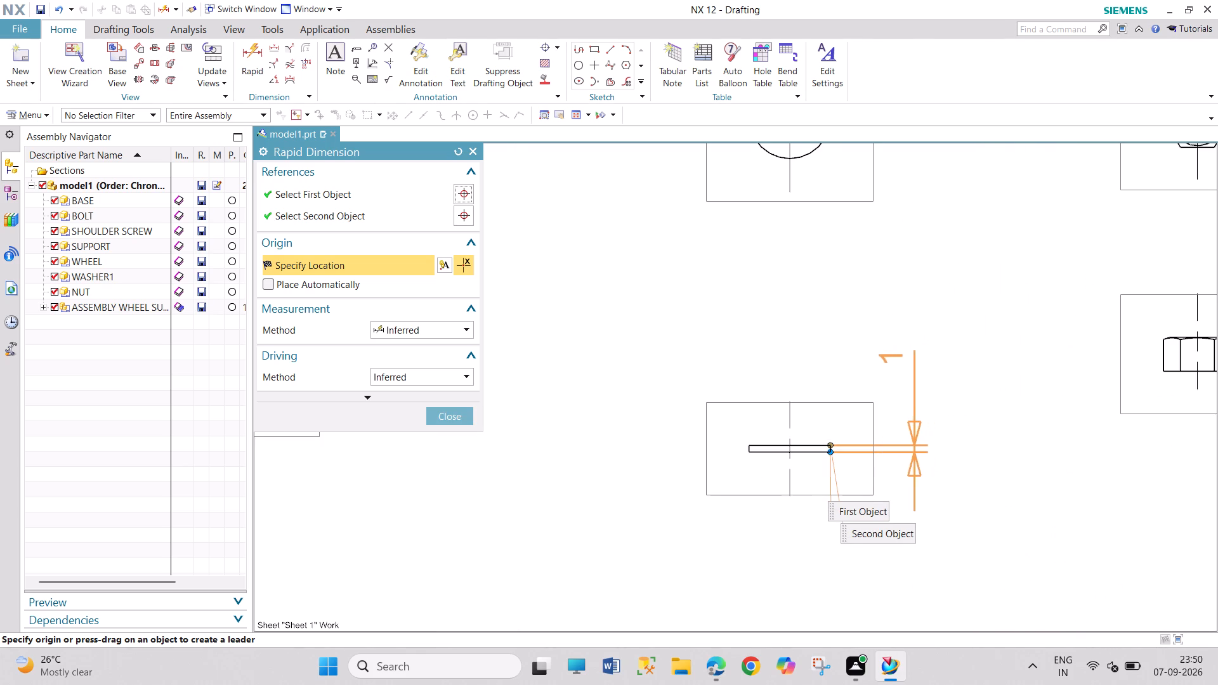
left_click(858, 382)
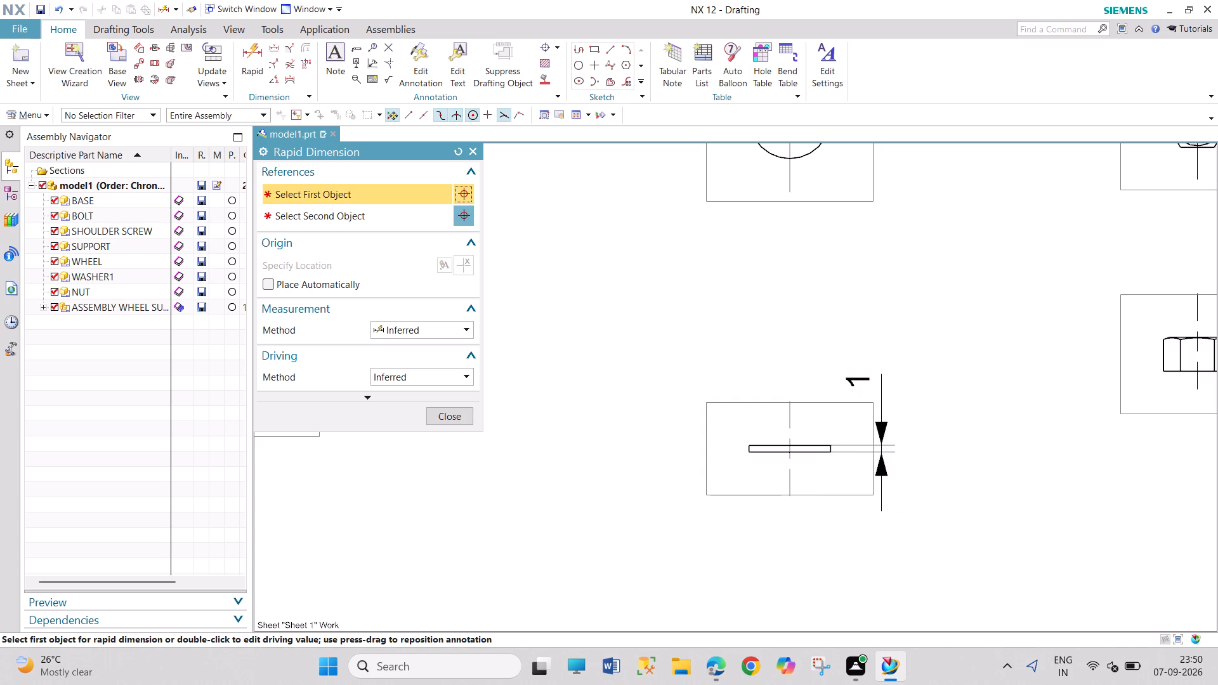
left_click(450, 415)
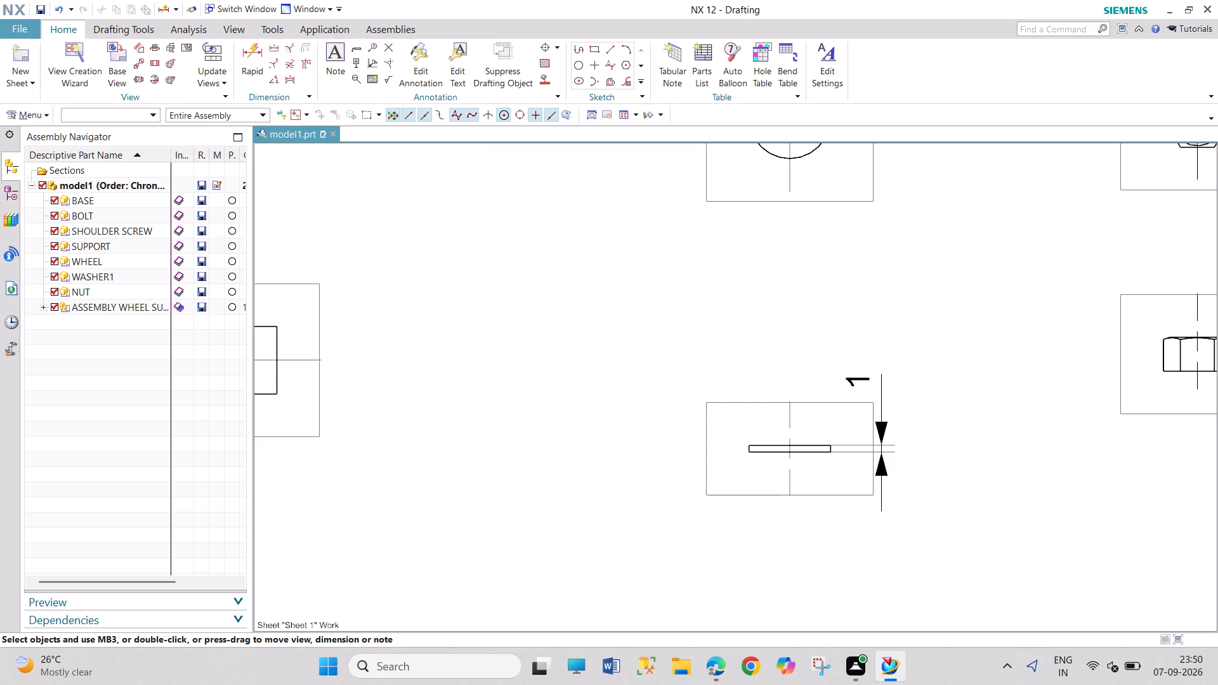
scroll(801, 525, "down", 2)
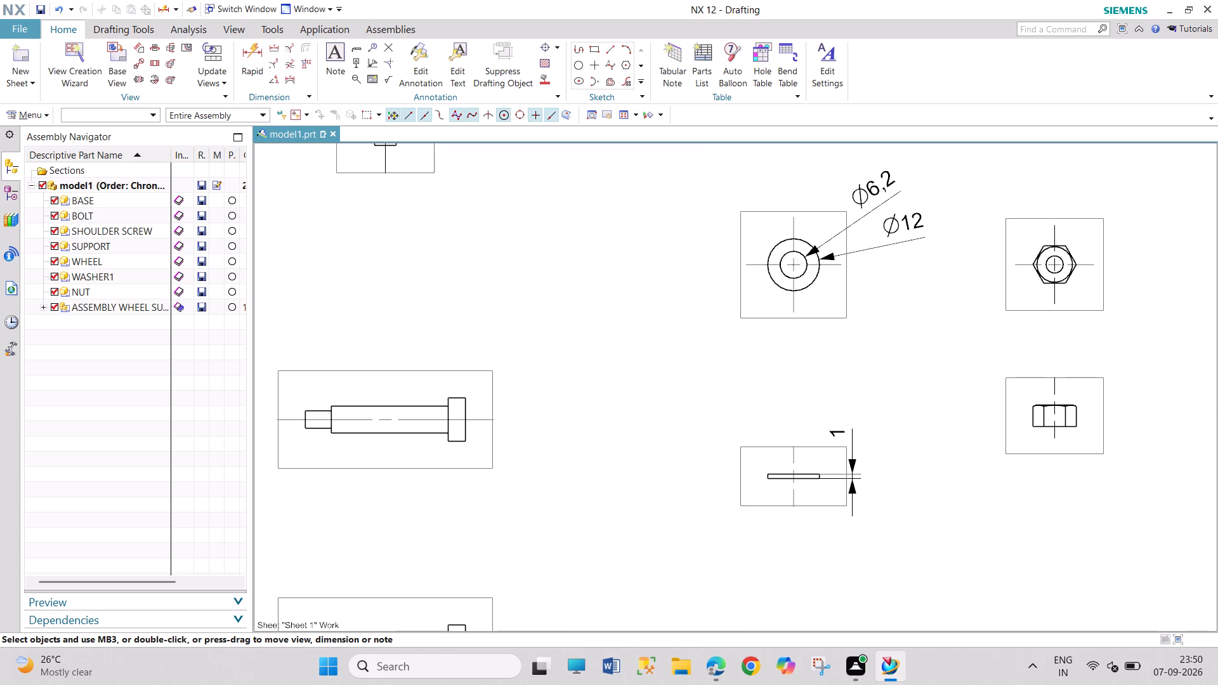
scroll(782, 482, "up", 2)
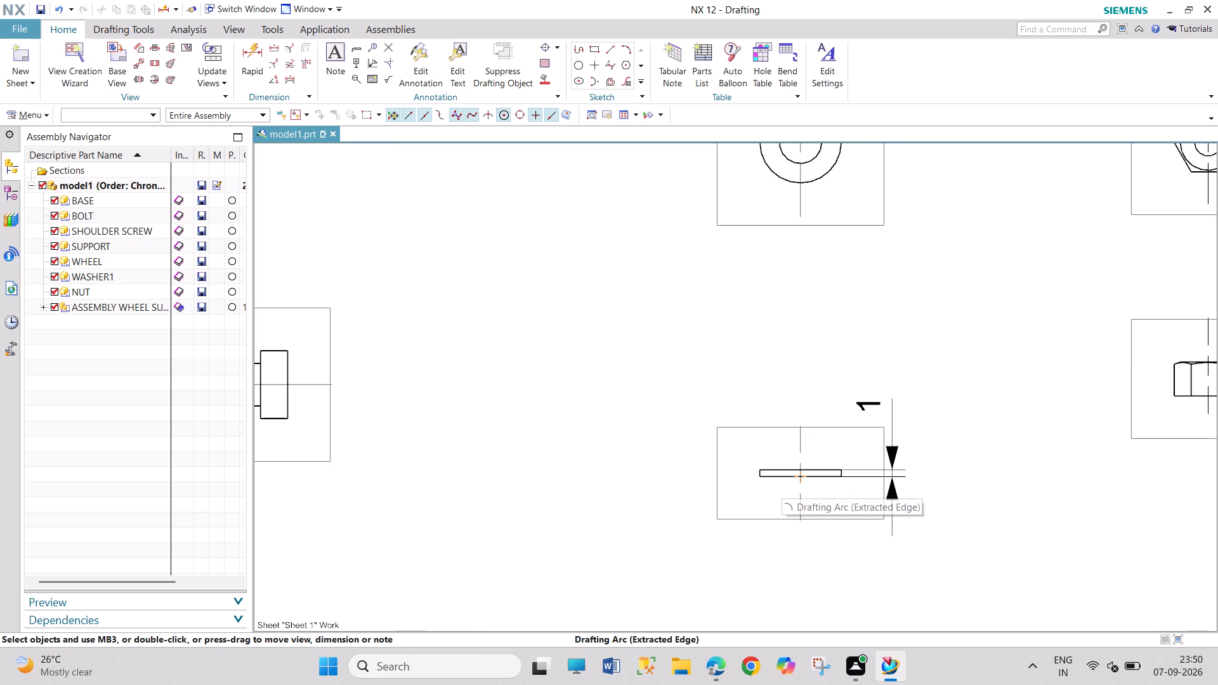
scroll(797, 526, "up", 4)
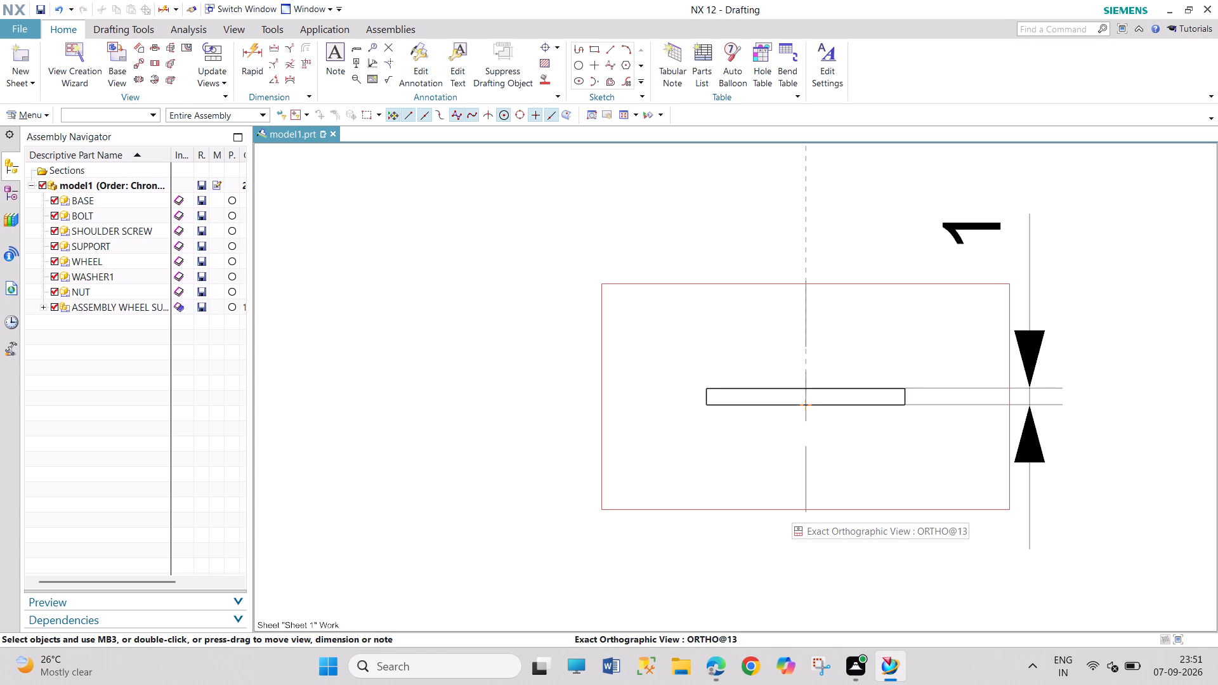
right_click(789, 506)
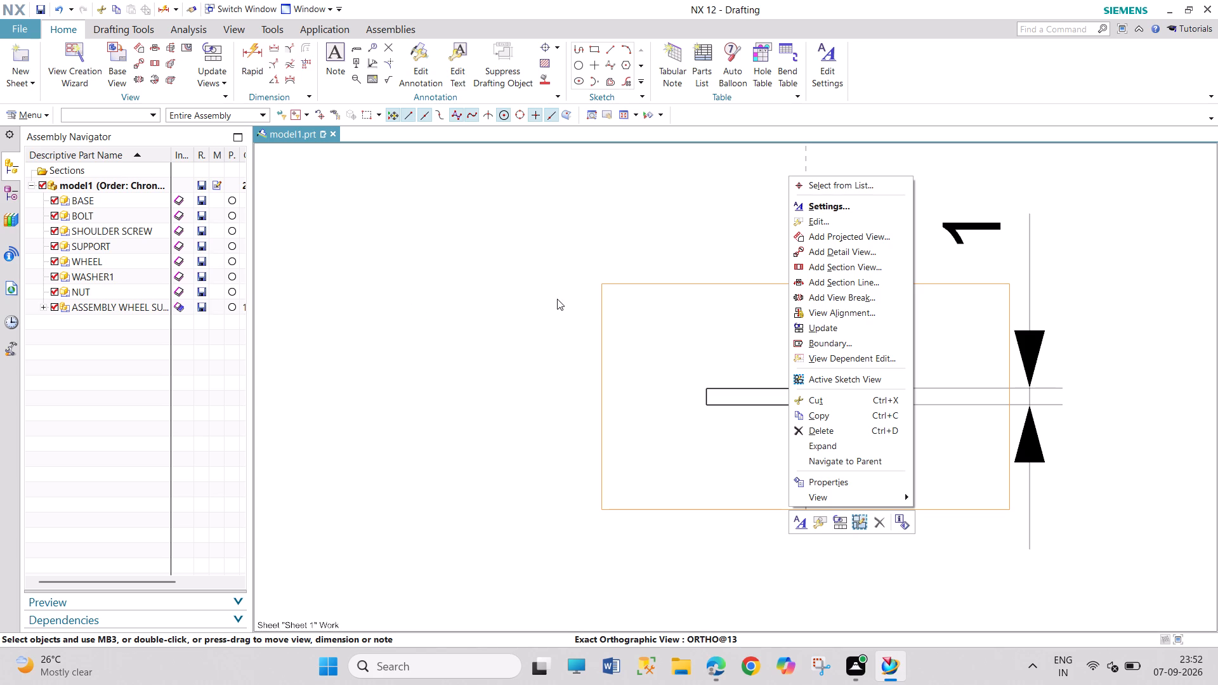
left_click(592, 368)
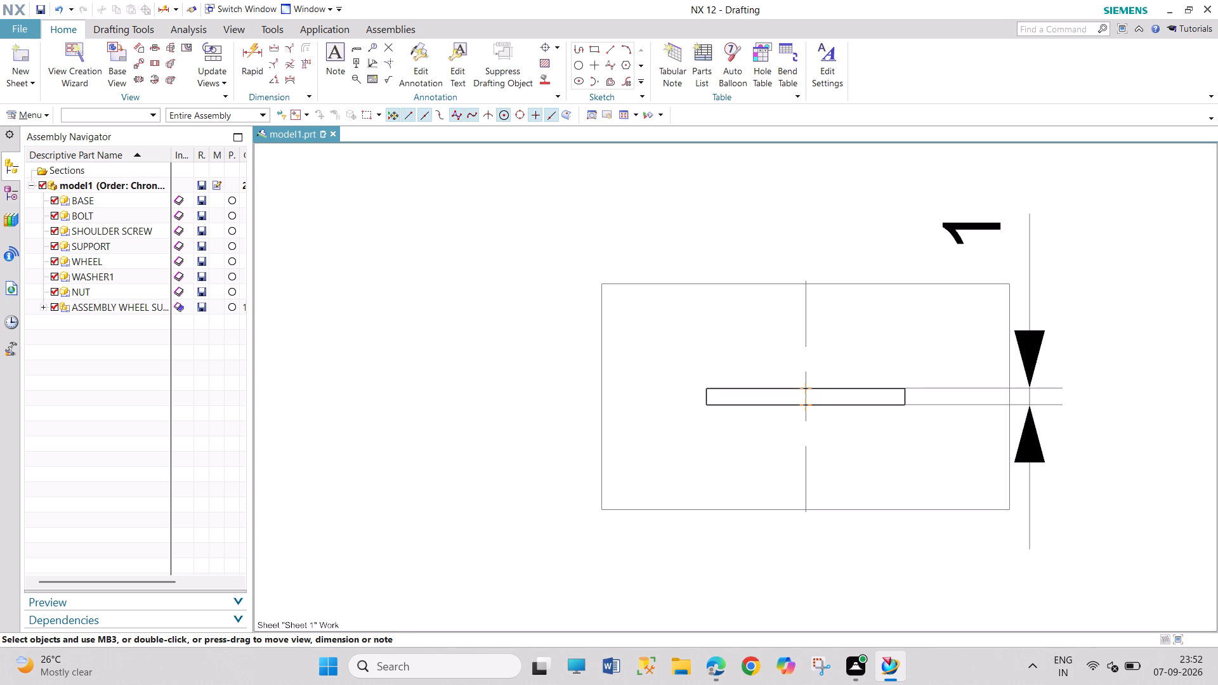
Review the overall sheet layout and look closely at the base's isometric view.
scroll(498, 417, "down", 5)
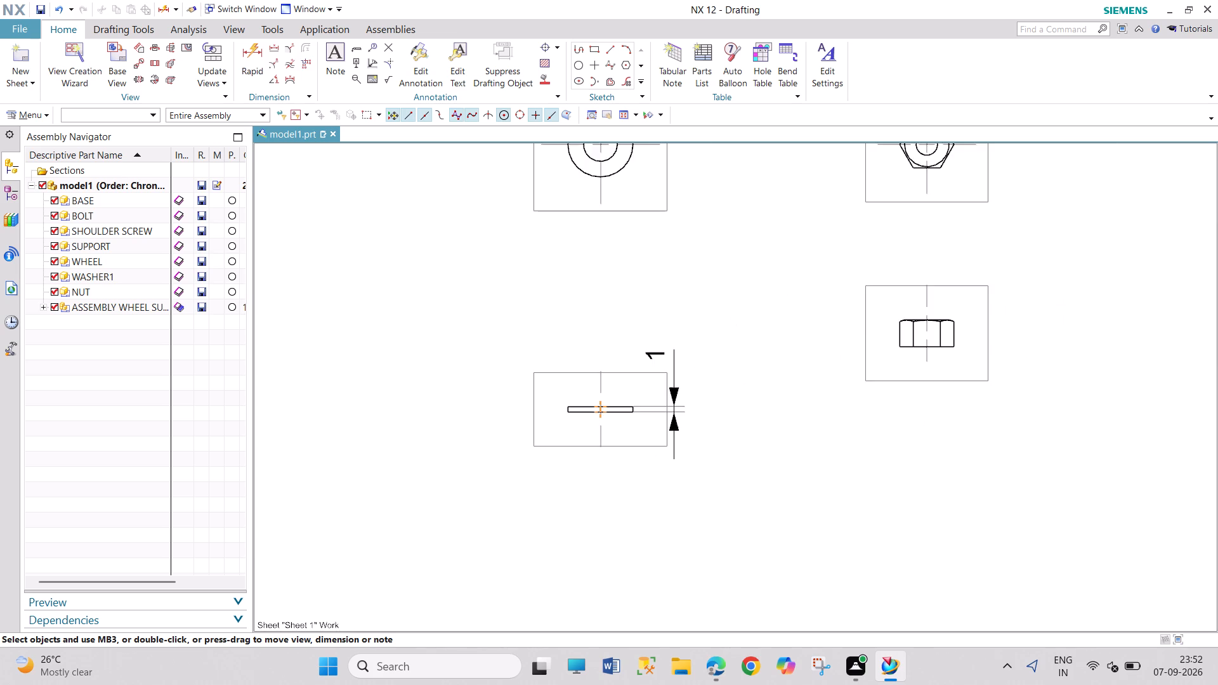
scroll(503, 414, "down", 8)
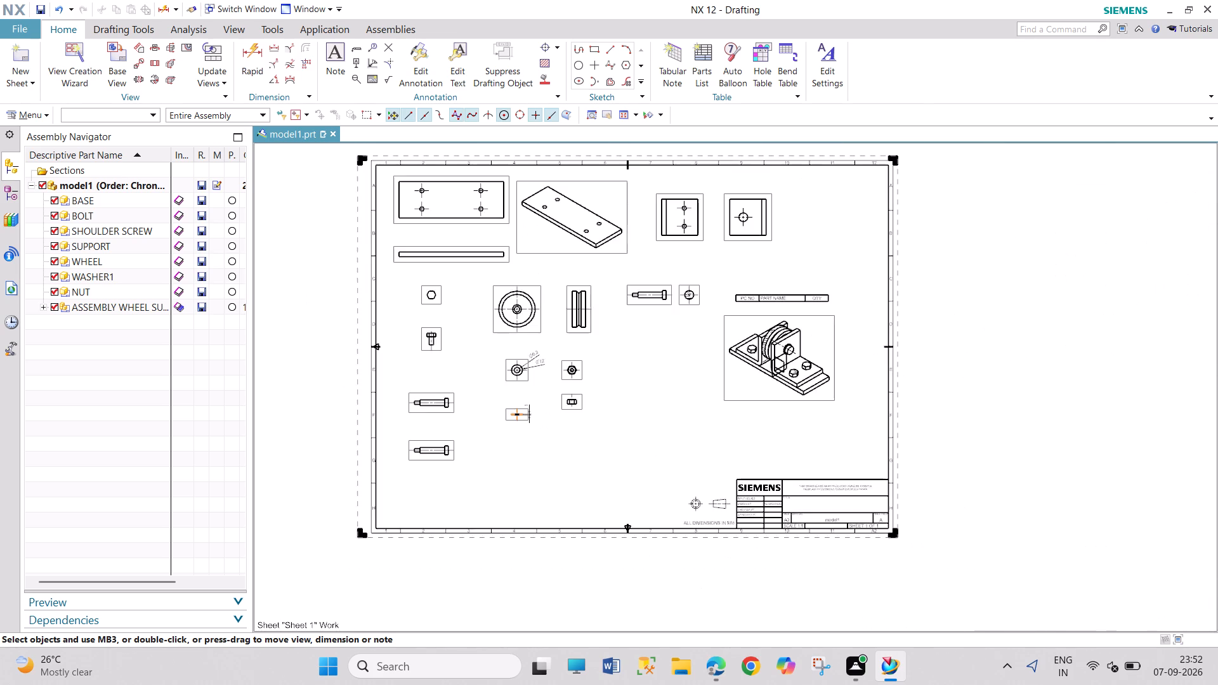
scroll(498, 418, "down", 2)
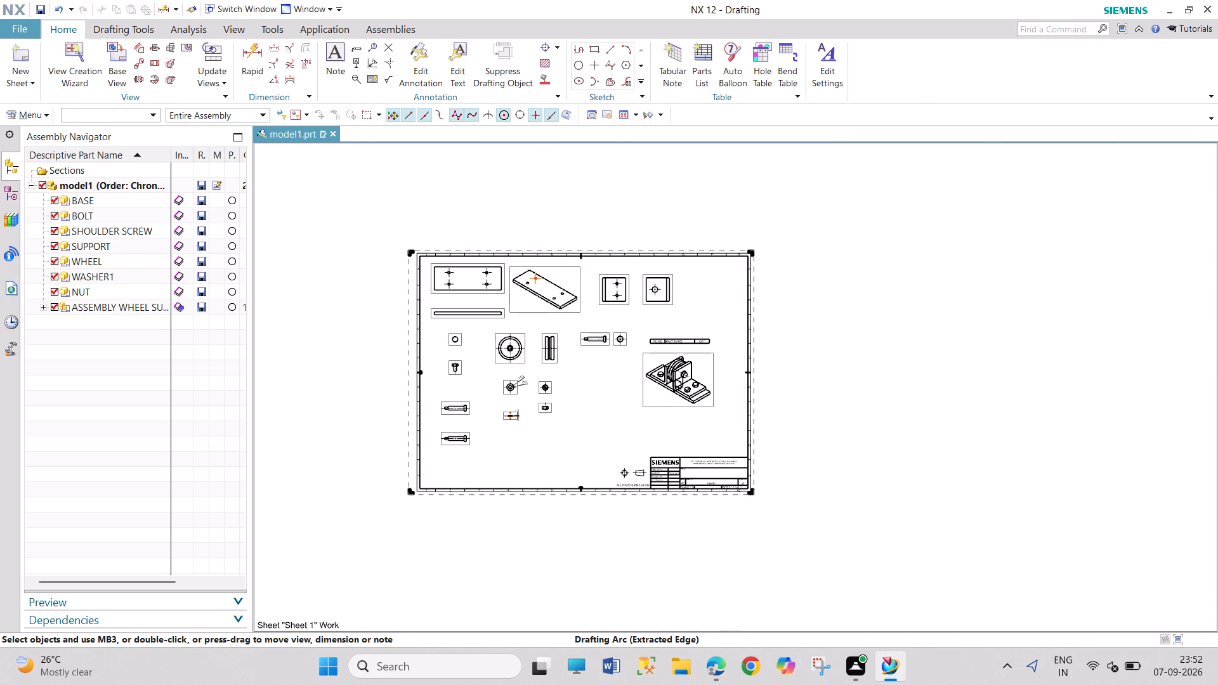
scroll(537, 278, "up", 7)
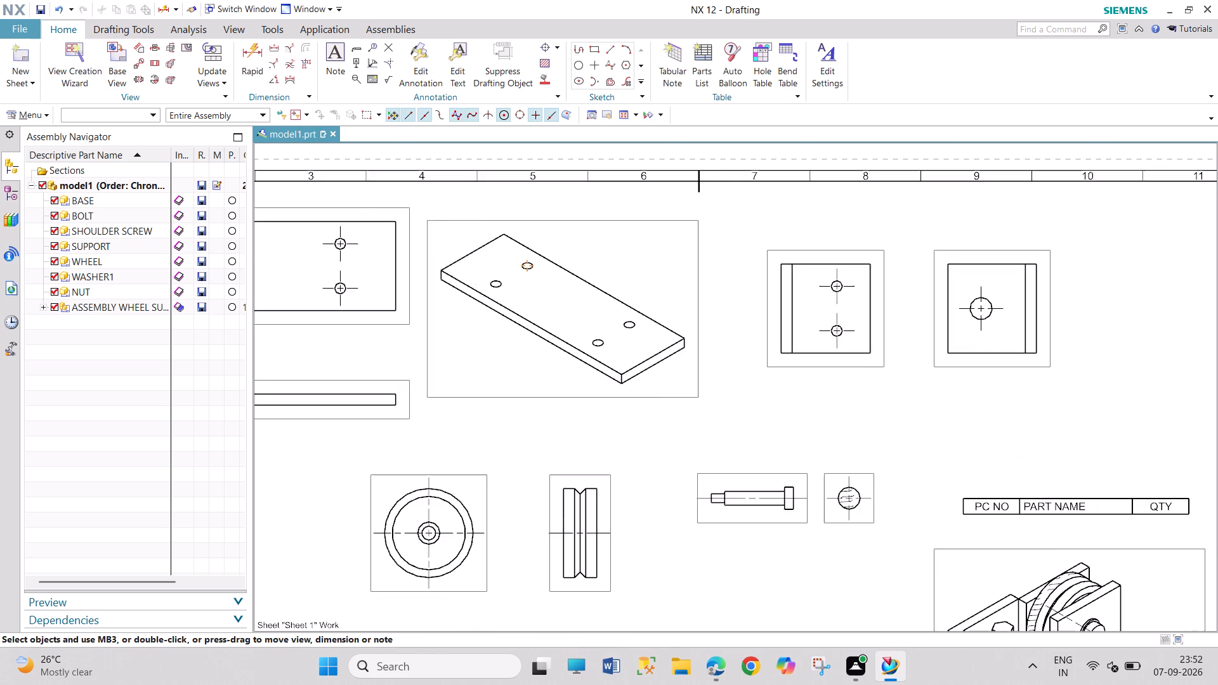
scroll(546, 310, "up", 4)
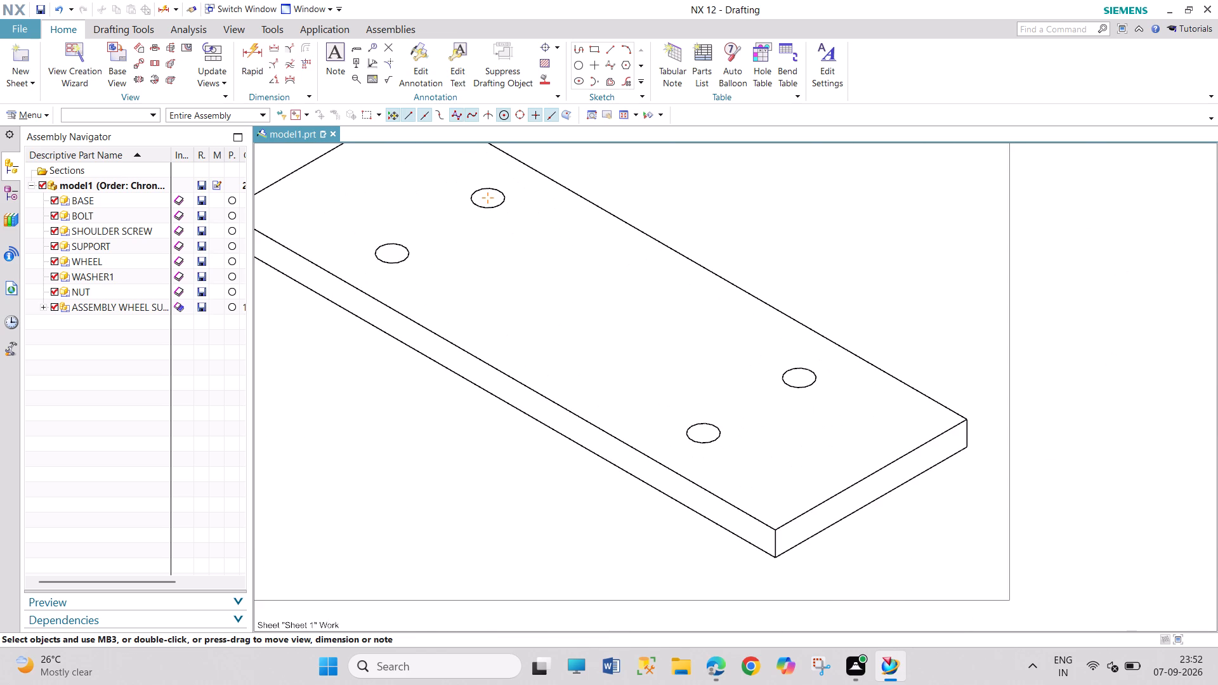
scroll(552, 291, "up", 1)
scroll(549, 297, "down", 5)
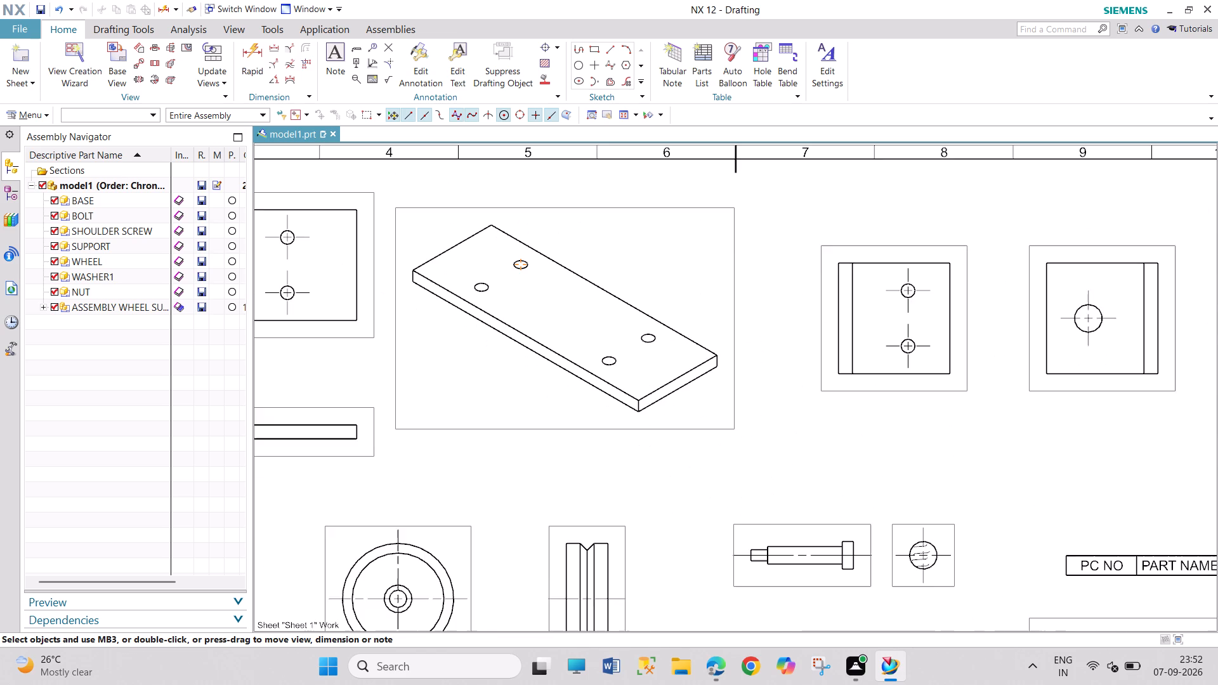
scroll(540, 315, "down", 4)
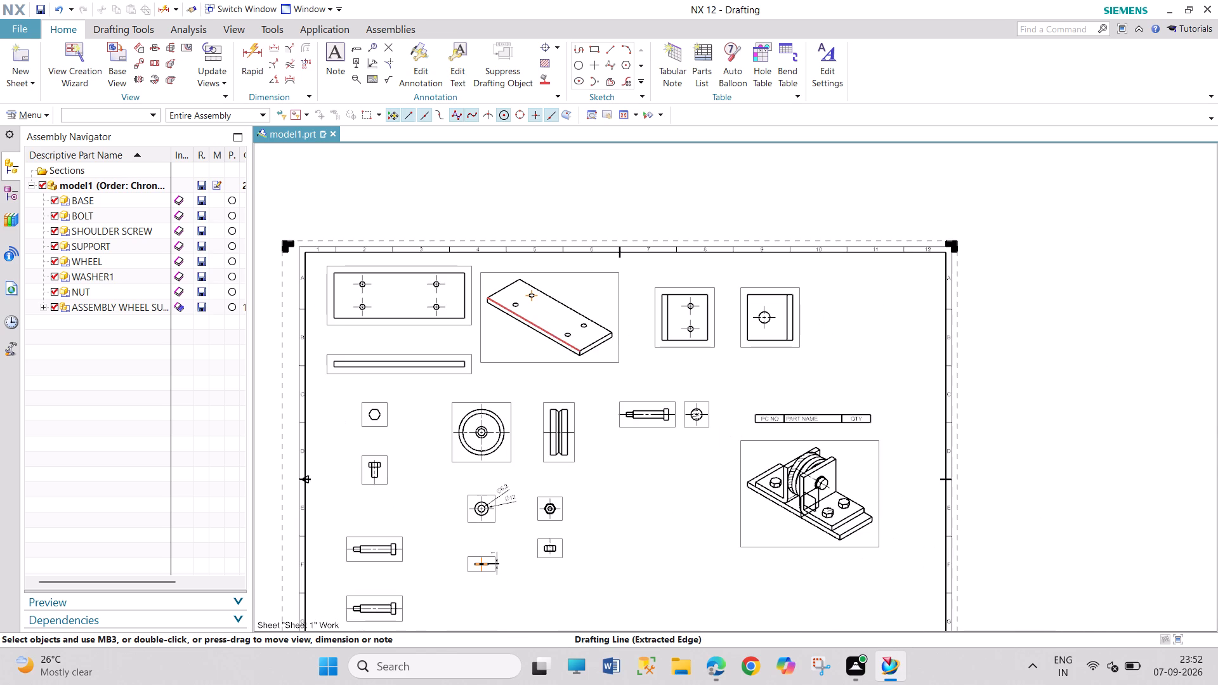
scroll(537, 322, "down", 4)
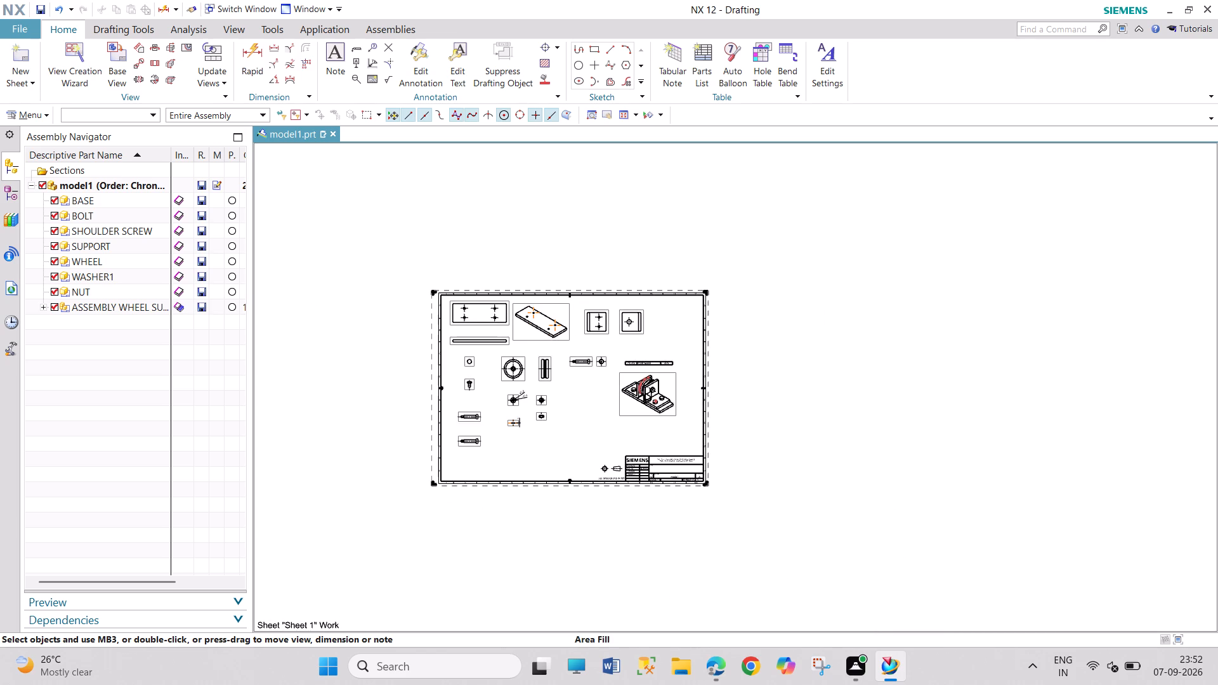
Examine the attribute properties of the base's lower edge line in the isometric assembly view.
scroll(659, 396, "up", 4)
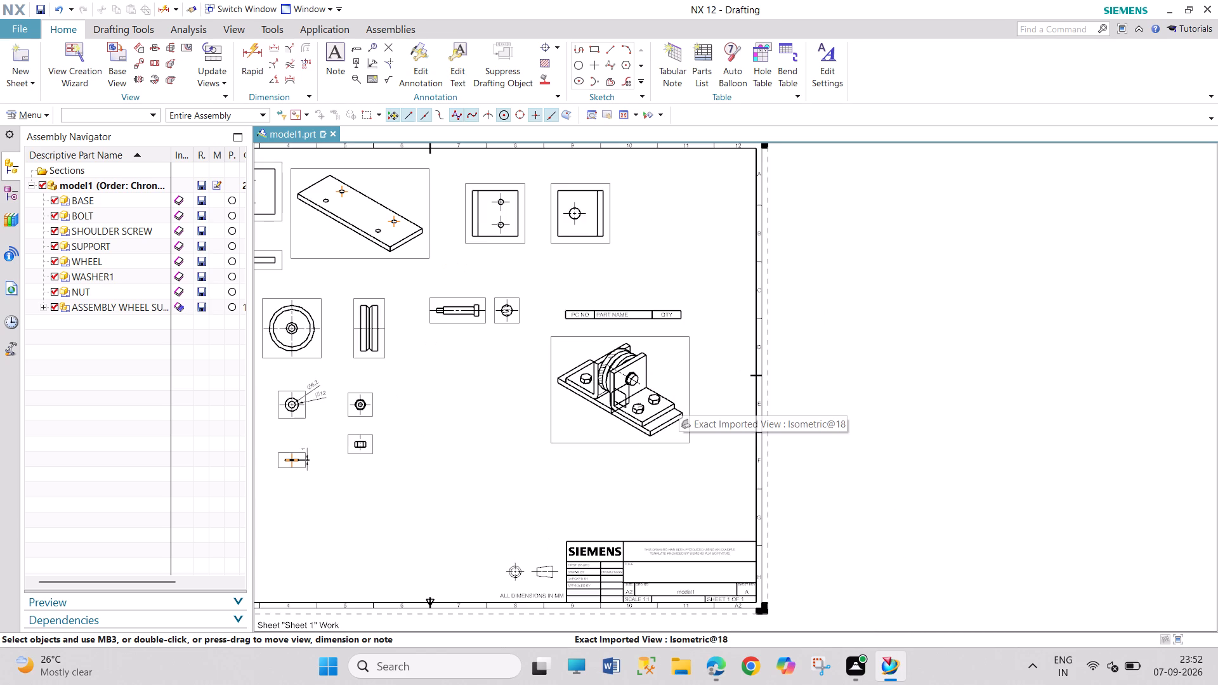
scroll(636, 414, "up", 3)
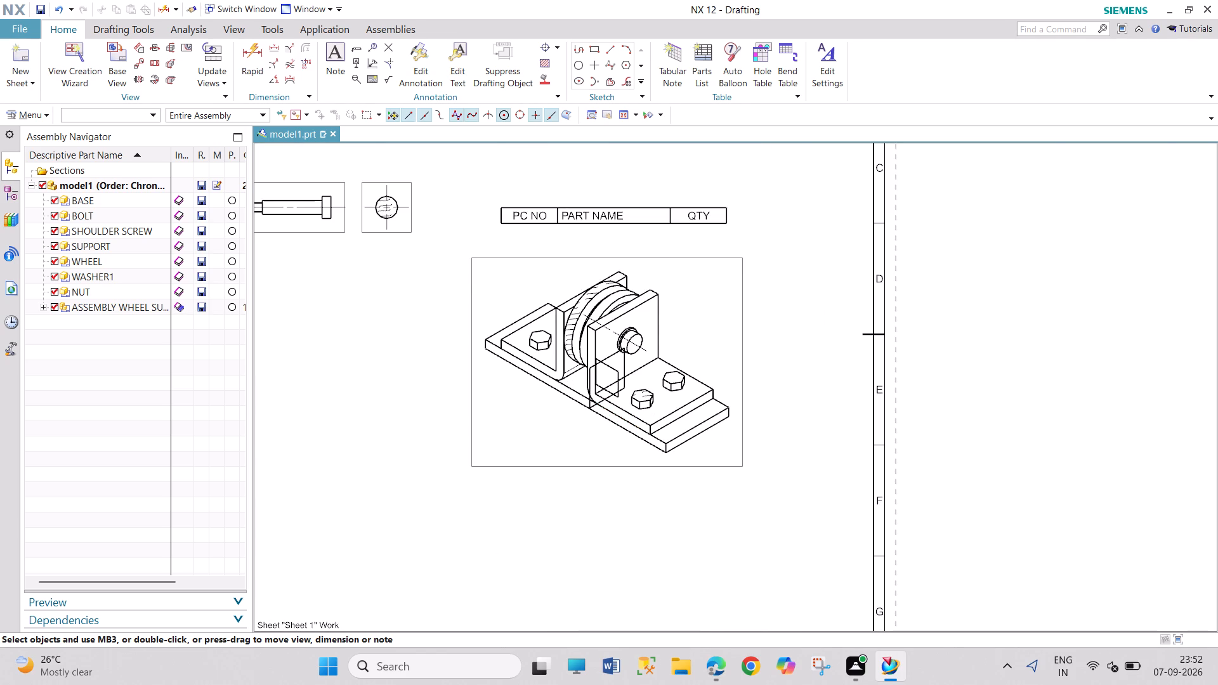
scroll(613, 386, "up", 3)
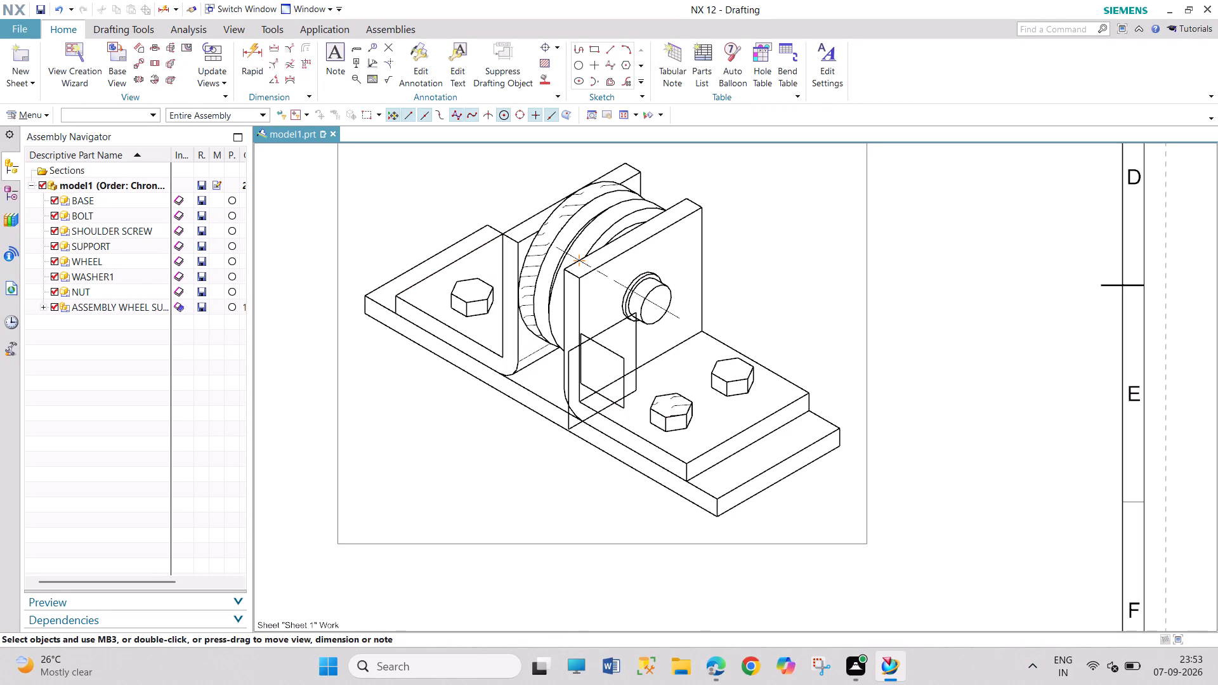
right_click(452, 366)
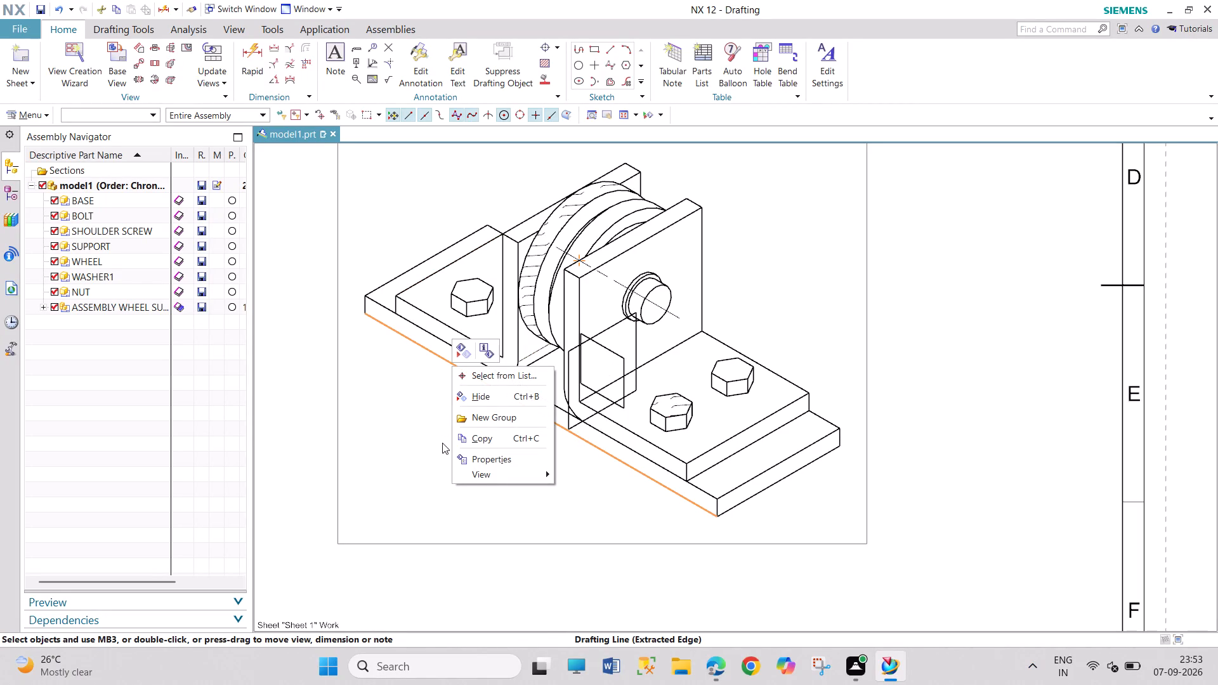
right_click(455, 457)
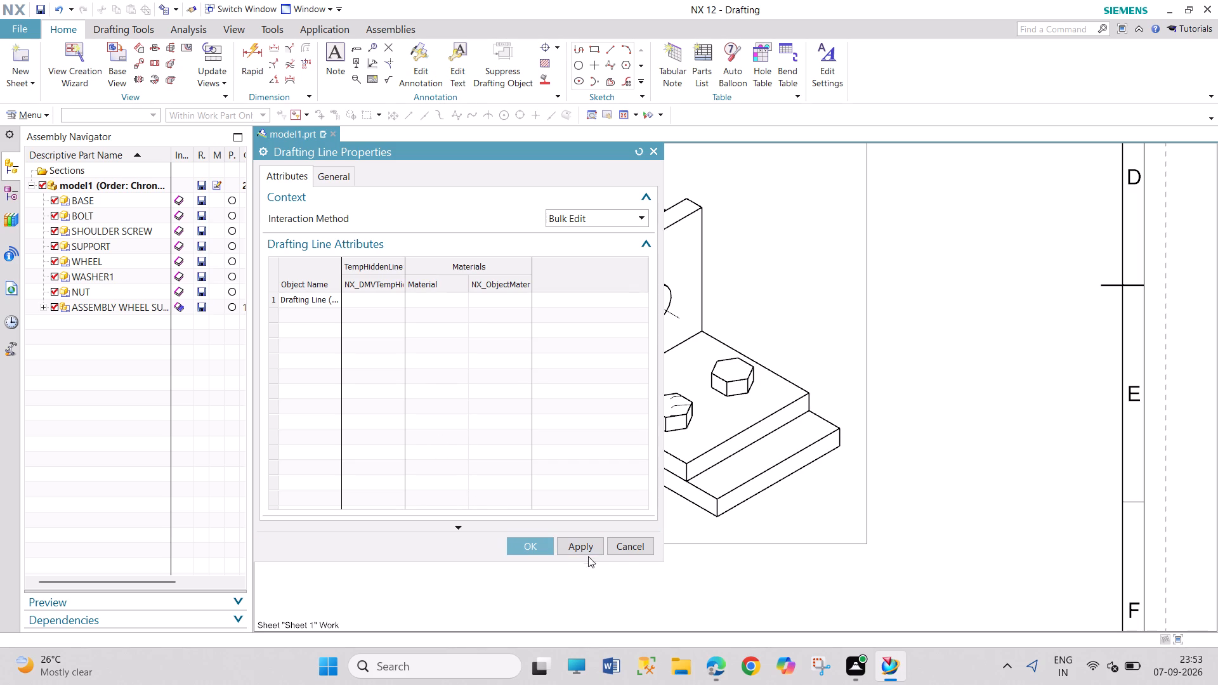
left_click(632, 548)
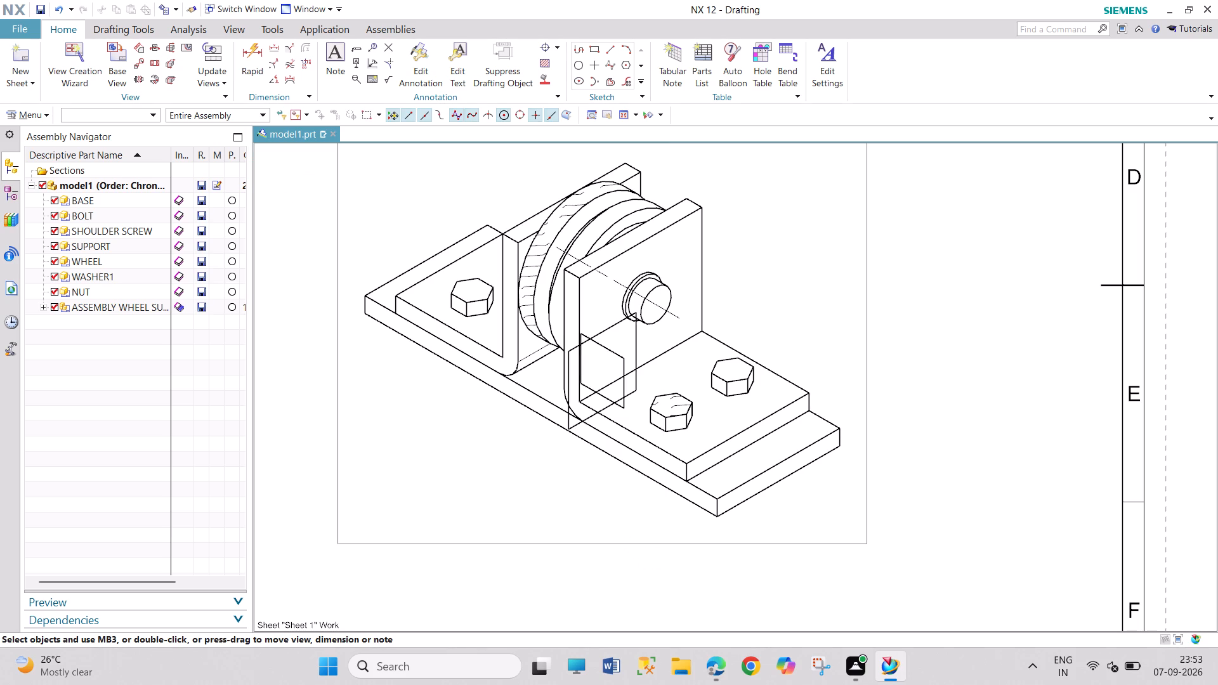
left_click_drag(955, 471, 962, 544)
left_click(962, 544)
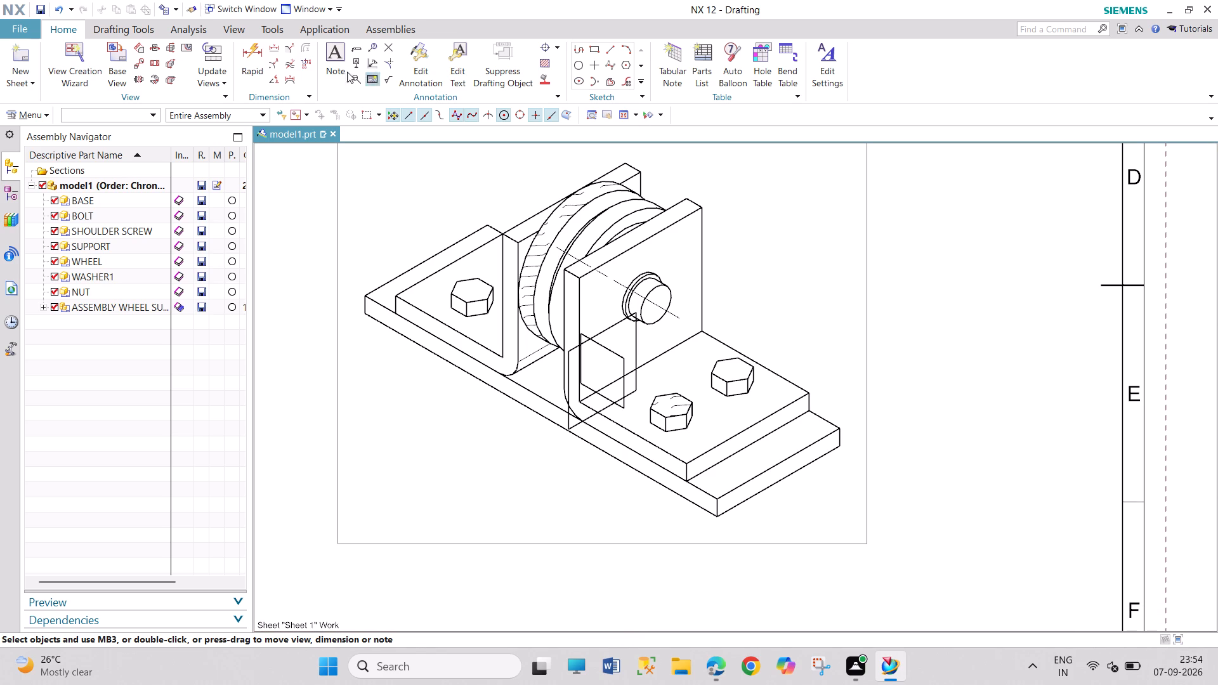
Close the model1 drawing part together with its components.
left_click(335, 133)
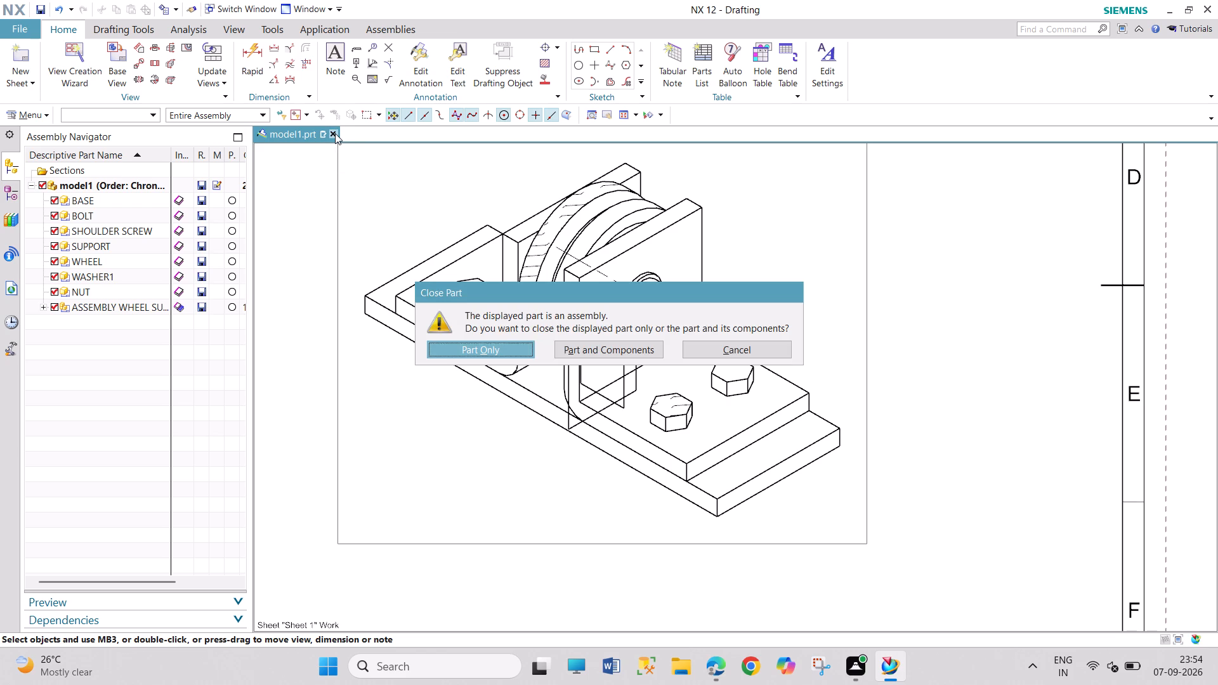
double_click(565, 353)
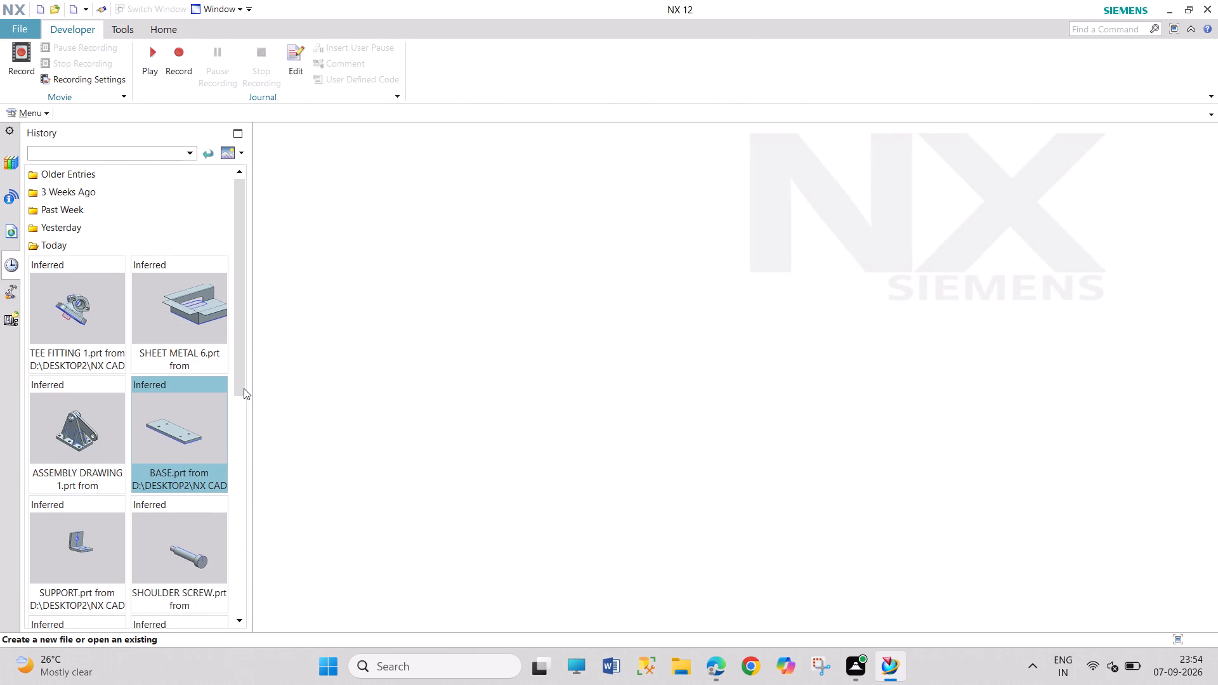
Open the recent part ASSEMBLY WHEEL SUPPORT from today's history.
left_click_drag(244, 388, 245, 589)
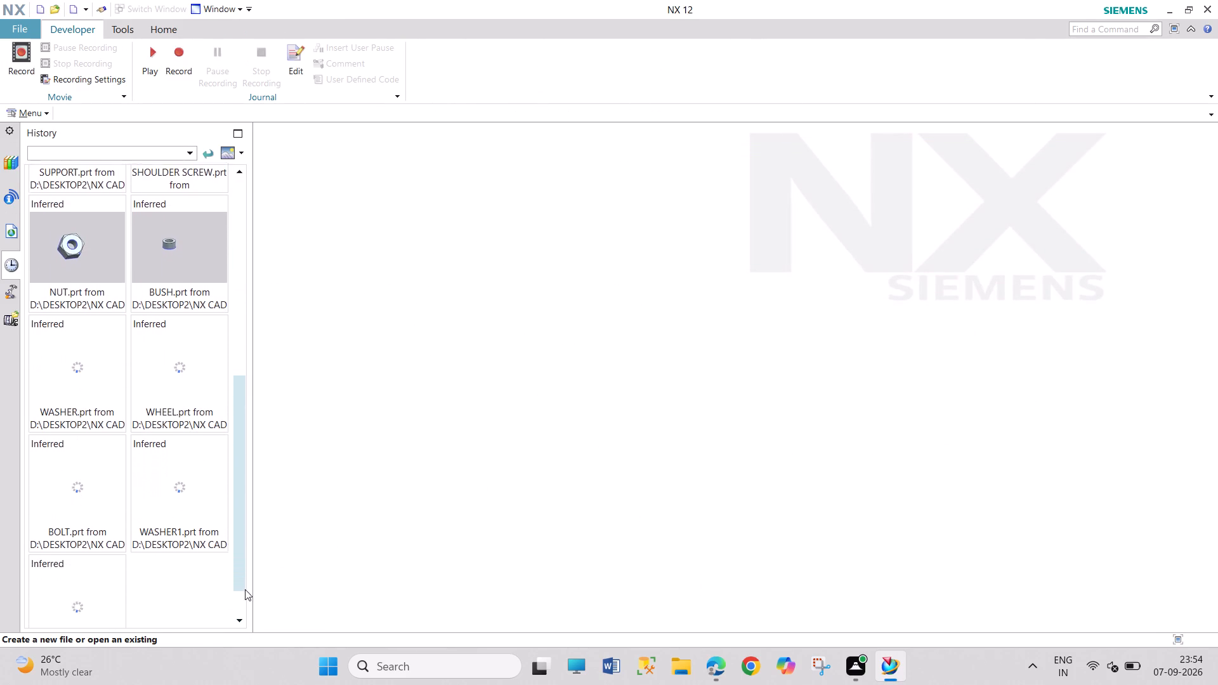
left_click_drag(245, 589, 243, 658)
left_click(81, 570)
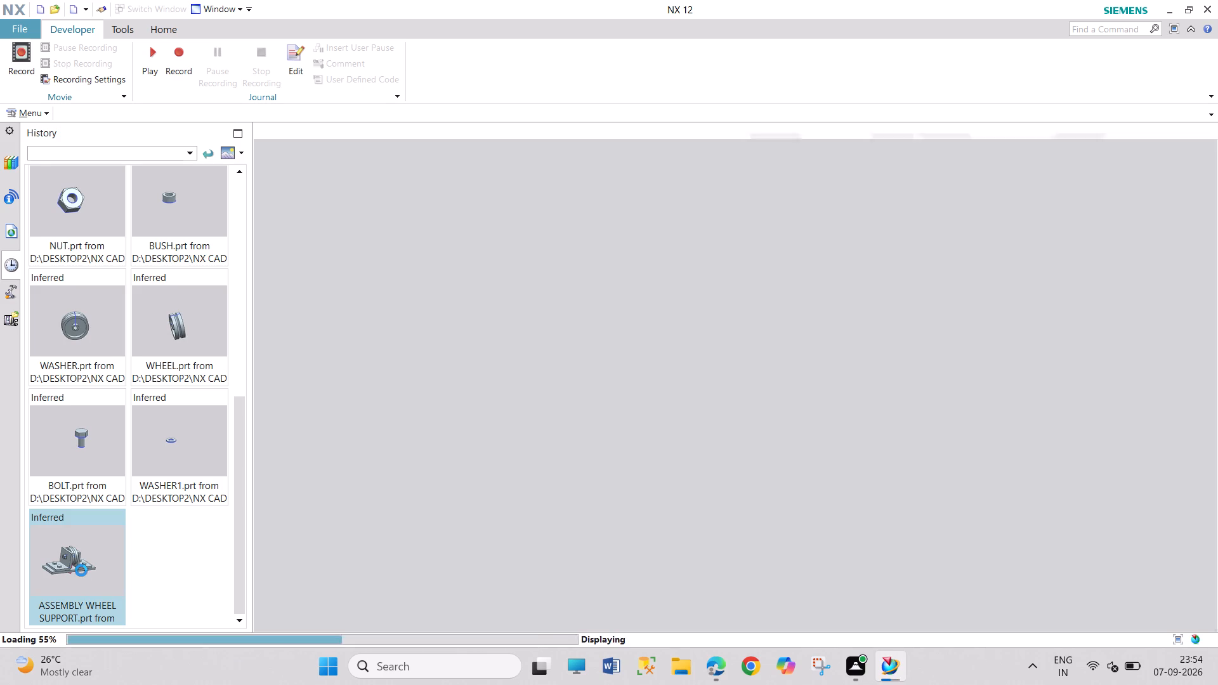
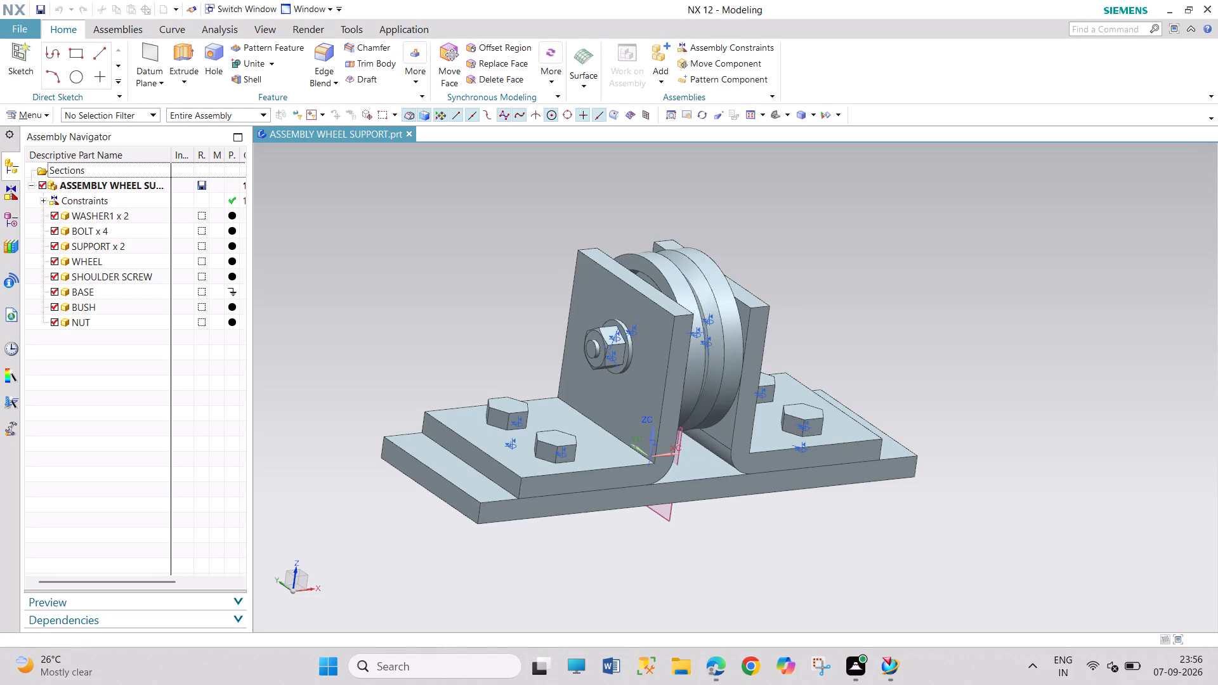
Examine the wheel support assembly from several sides, highlighting the base and looking closely at the wheel, supports, nut and shoulder screw.
middle_click_drag(754, 558, 690, 558)
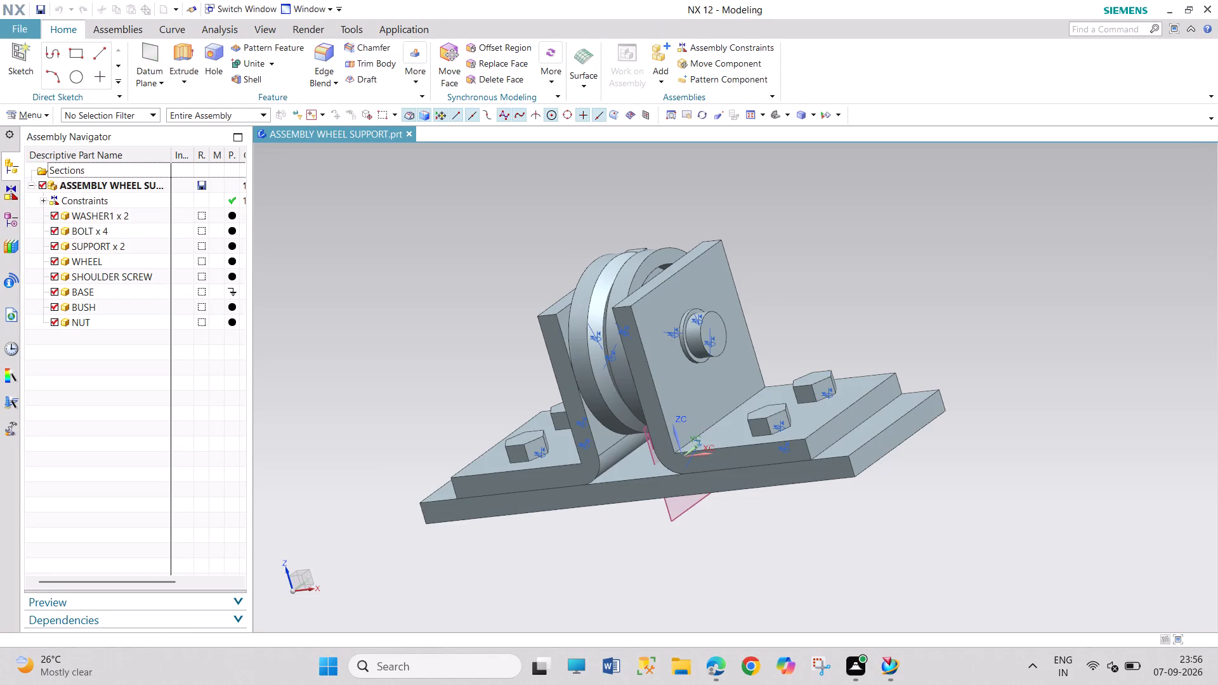
middle_click_drag(725, 556, 761, 564)
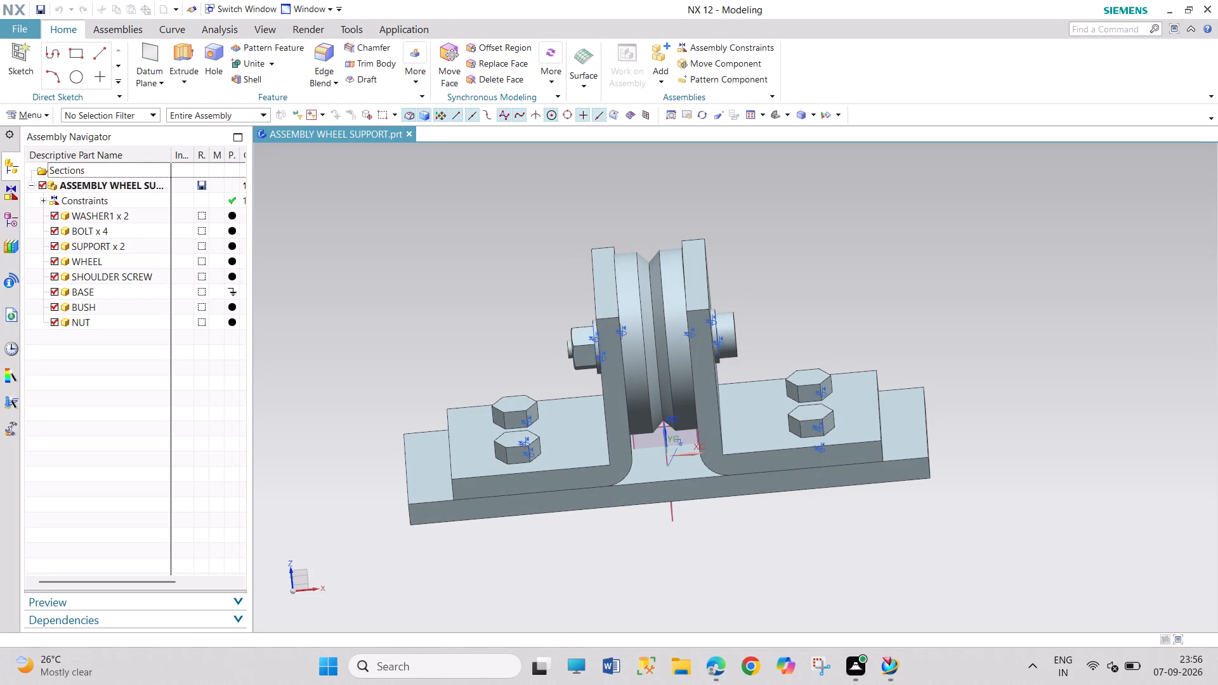
middle_click_drag(752, 545, 789, 558)
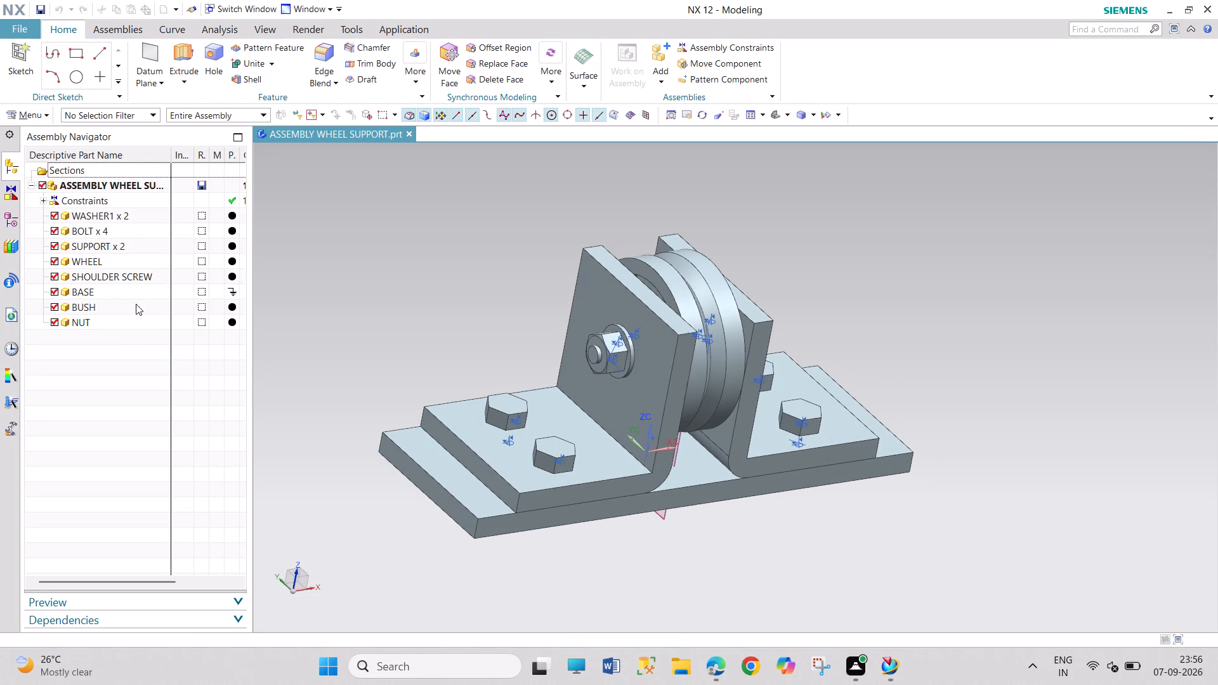
left_click(140, 286)
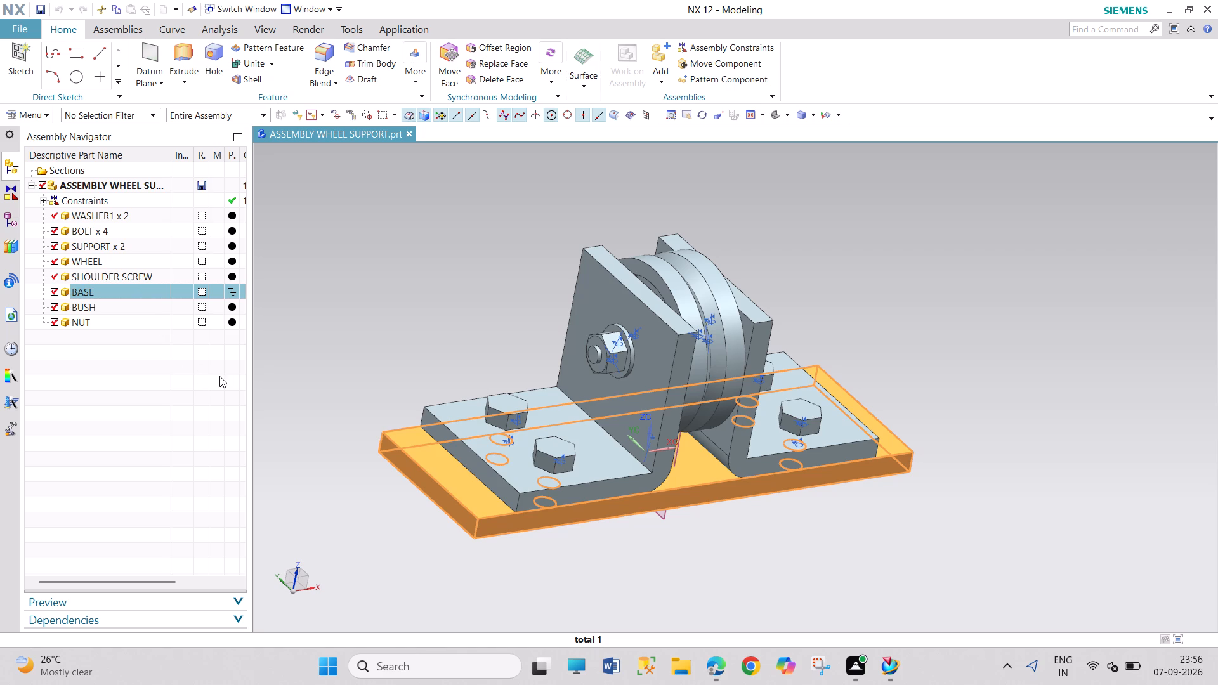
middle_click_drag(357, 358, 374, 373)
middle_click_drag(362, 346, 337, 323)
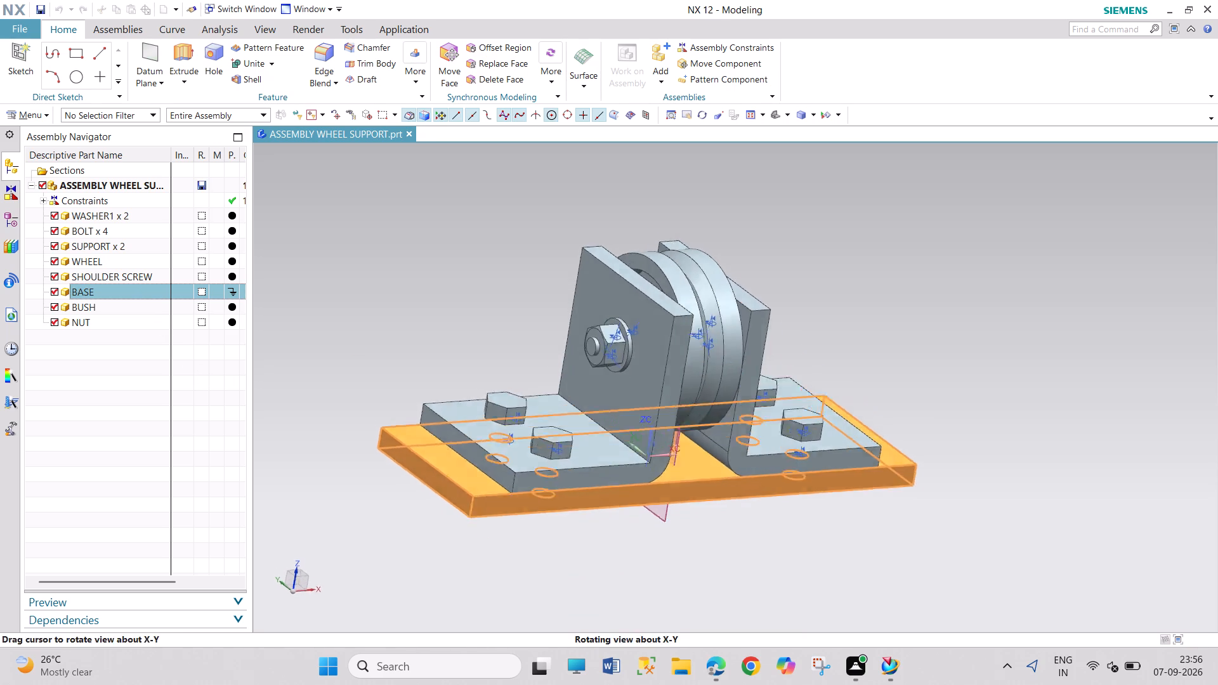
middle_click_drag(337, 323, 337, 311)
middle_click_drag(502, 490, 466, 490)
scroll(480, 507, "up", 1)
right_click(480, 507)
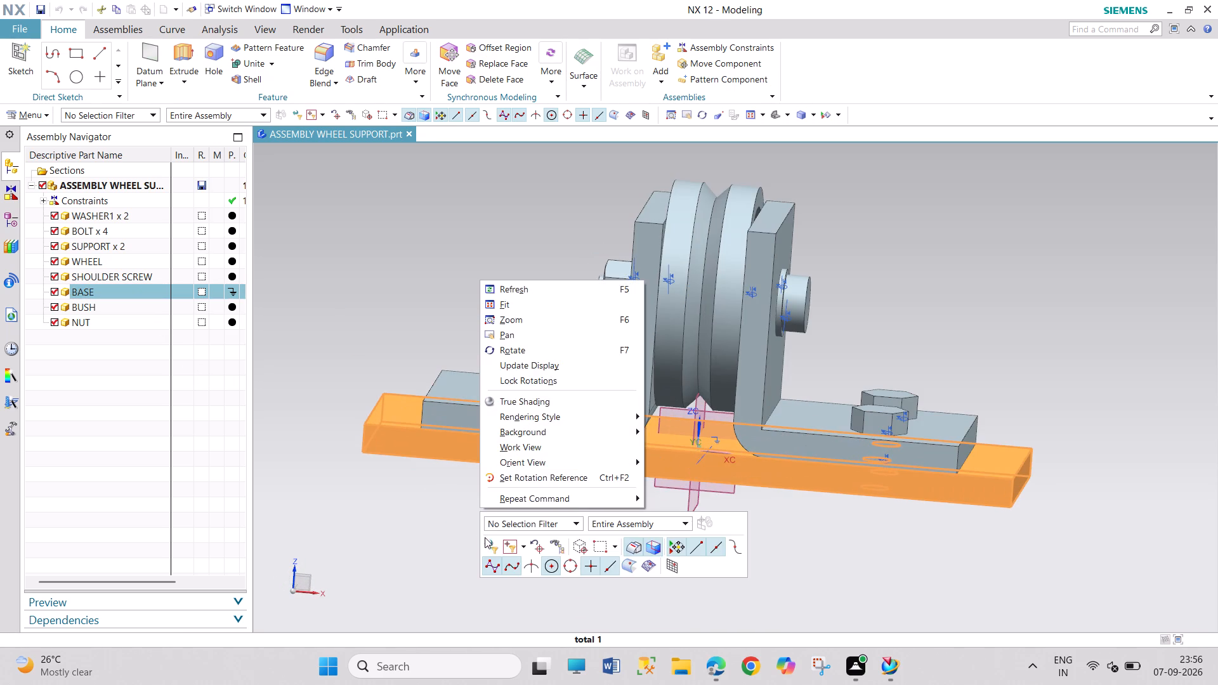
left_click_drag(436, 516, 453, 573)
left_click_drag(431, 523, 453, 570)
left_click_drag(451, 521, 488, 574)
left_click_drag(499, 540, 547, 594)
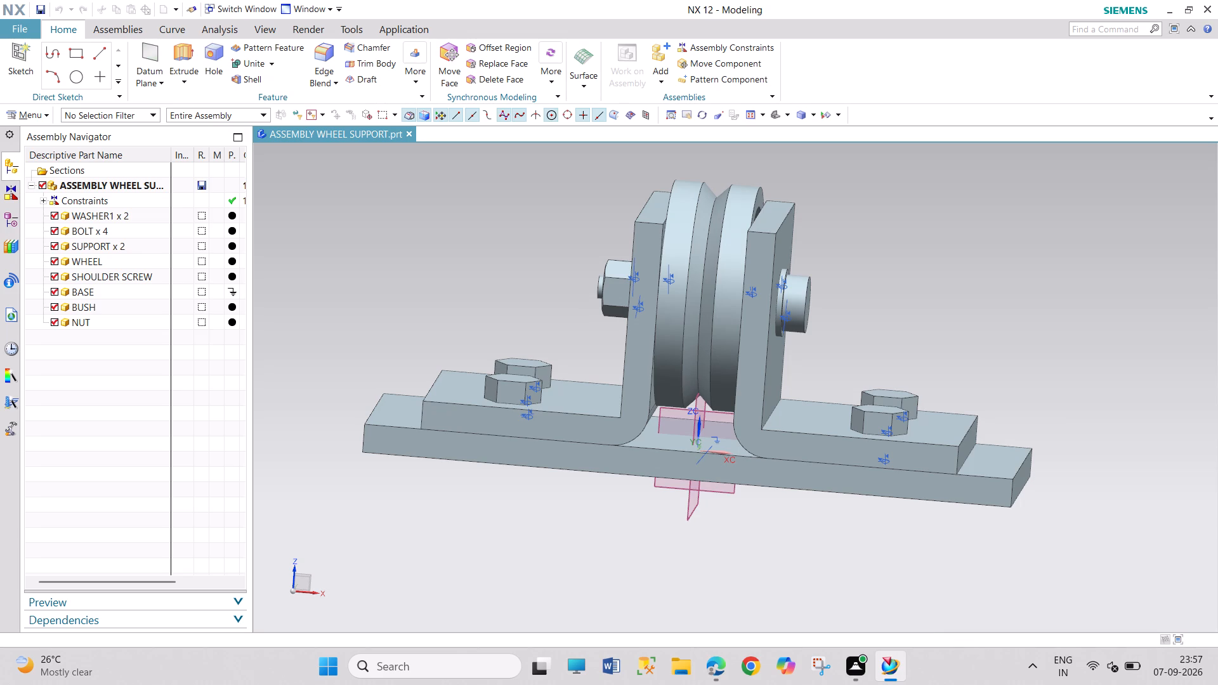
scroll(665, 271, "up", 3)
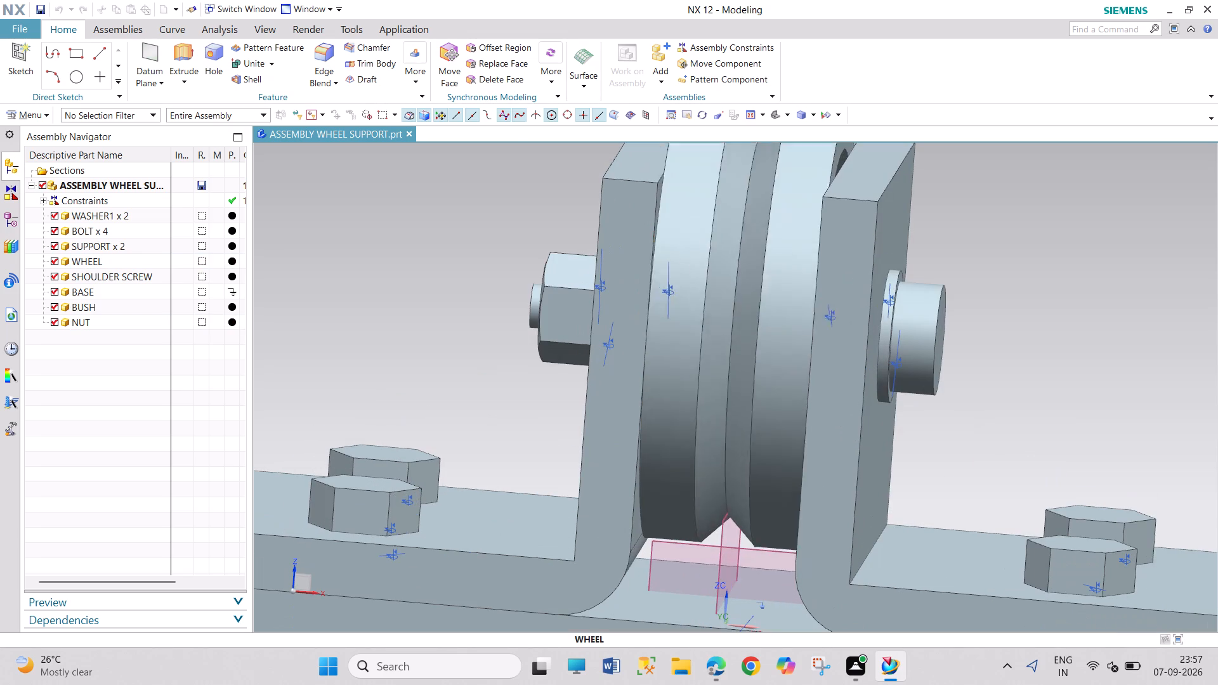
scroll(501, 359, "up", 4)
scroll(513, 355, "down", 2)
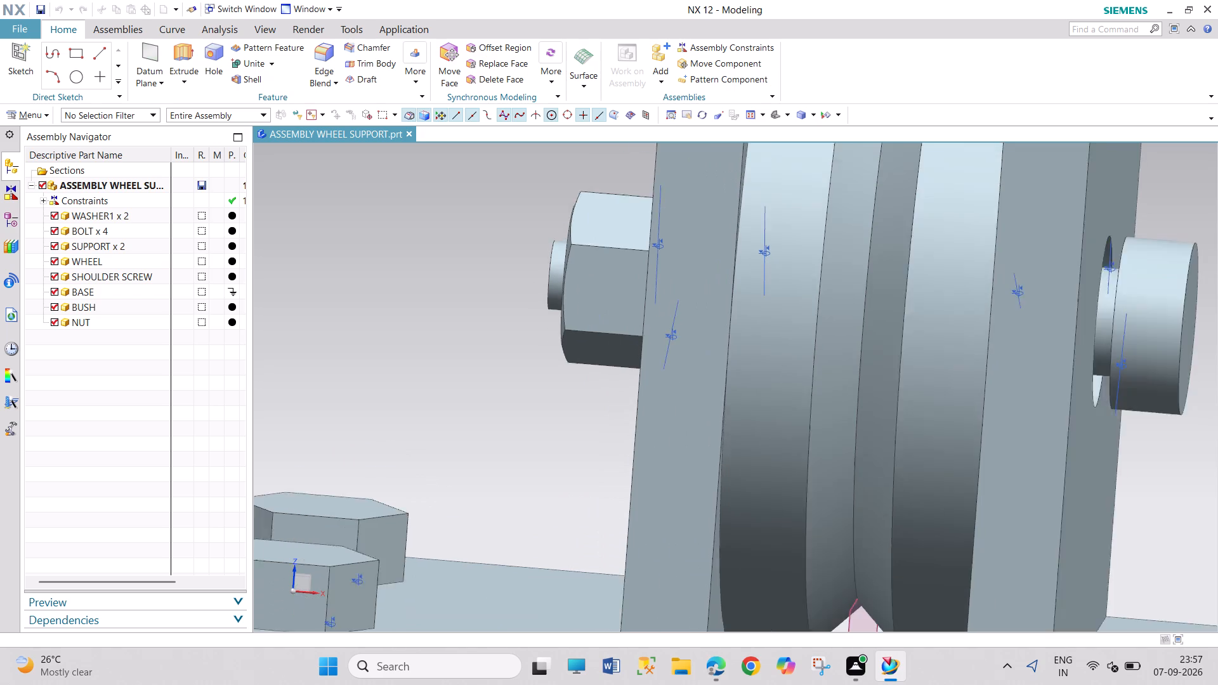
scroll(513, 355, "down", 7)
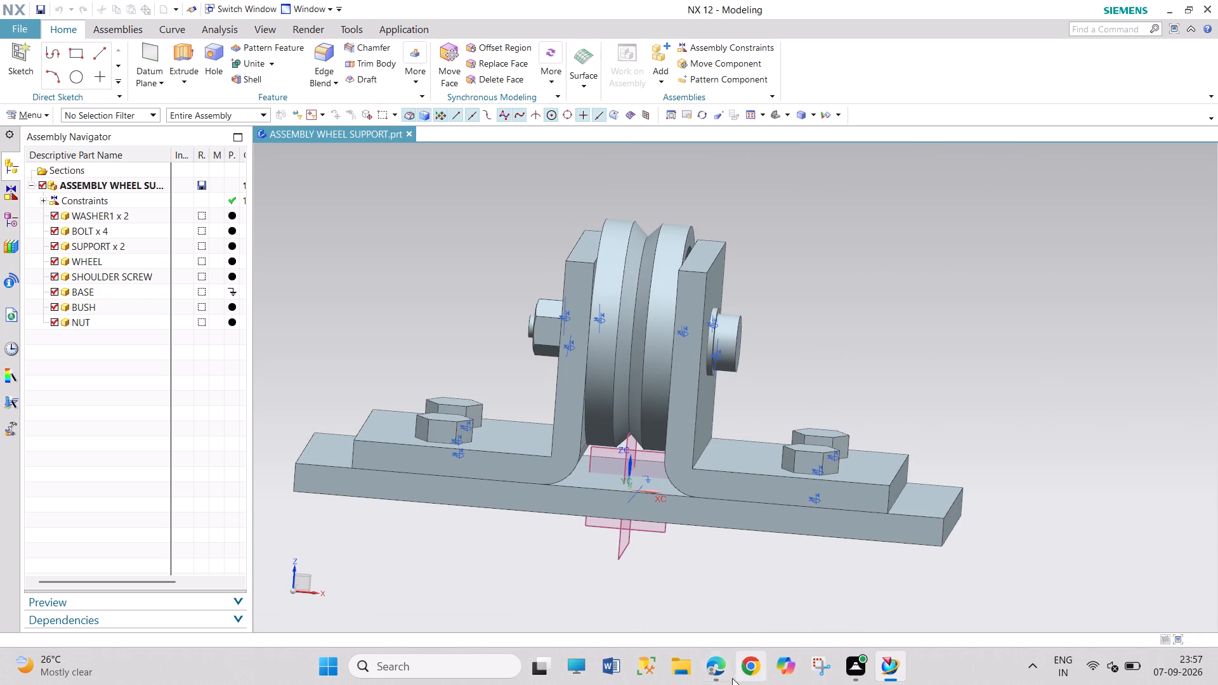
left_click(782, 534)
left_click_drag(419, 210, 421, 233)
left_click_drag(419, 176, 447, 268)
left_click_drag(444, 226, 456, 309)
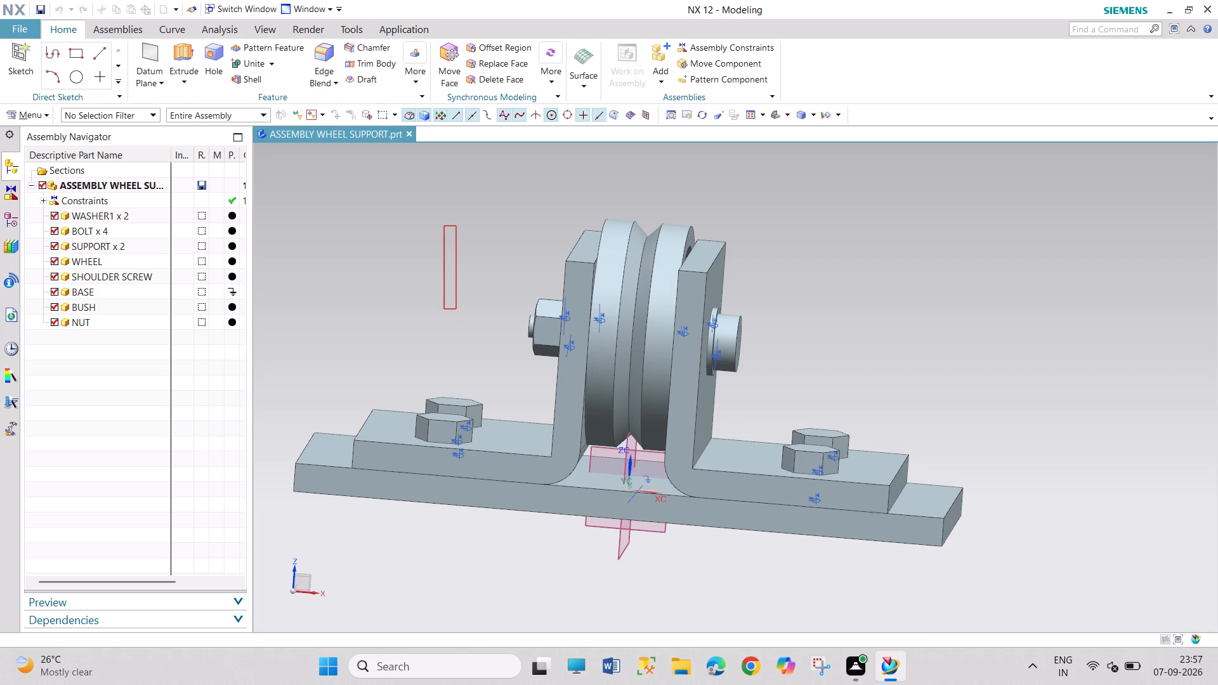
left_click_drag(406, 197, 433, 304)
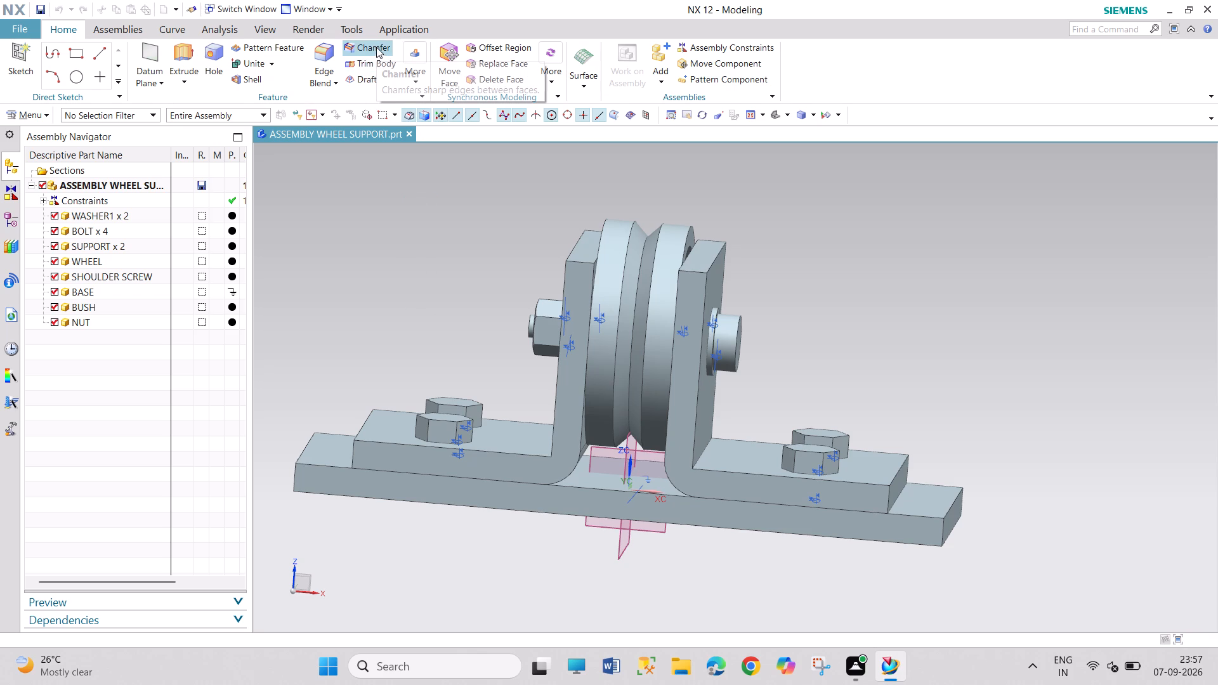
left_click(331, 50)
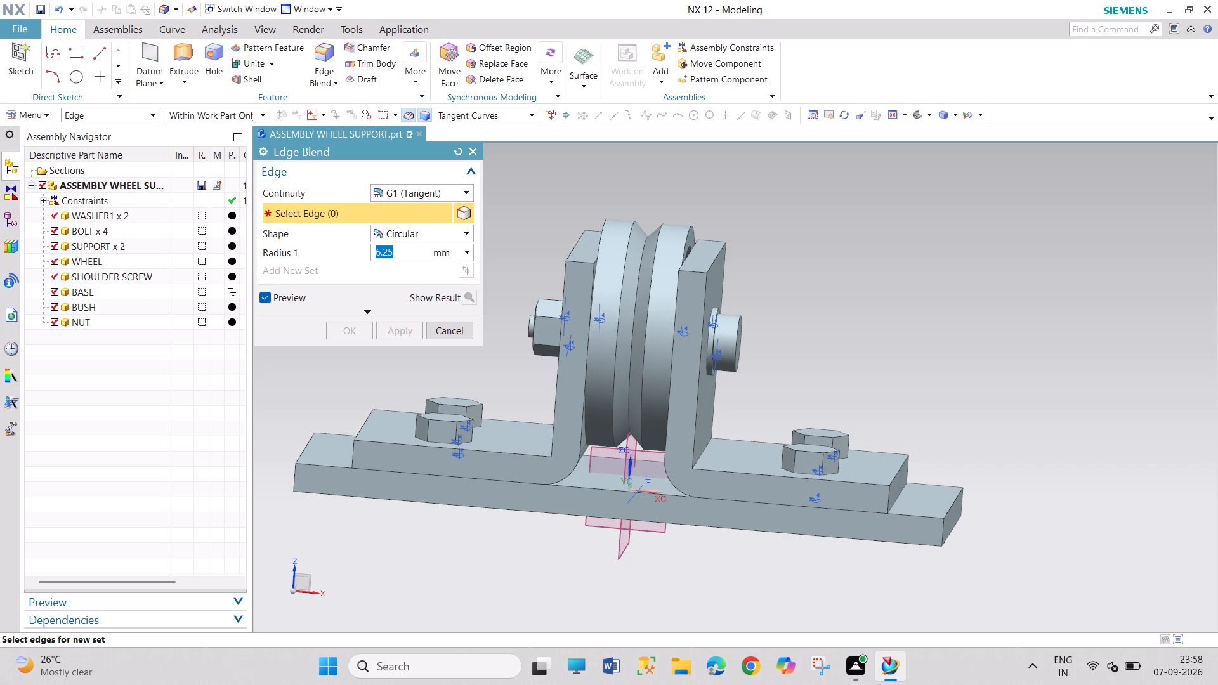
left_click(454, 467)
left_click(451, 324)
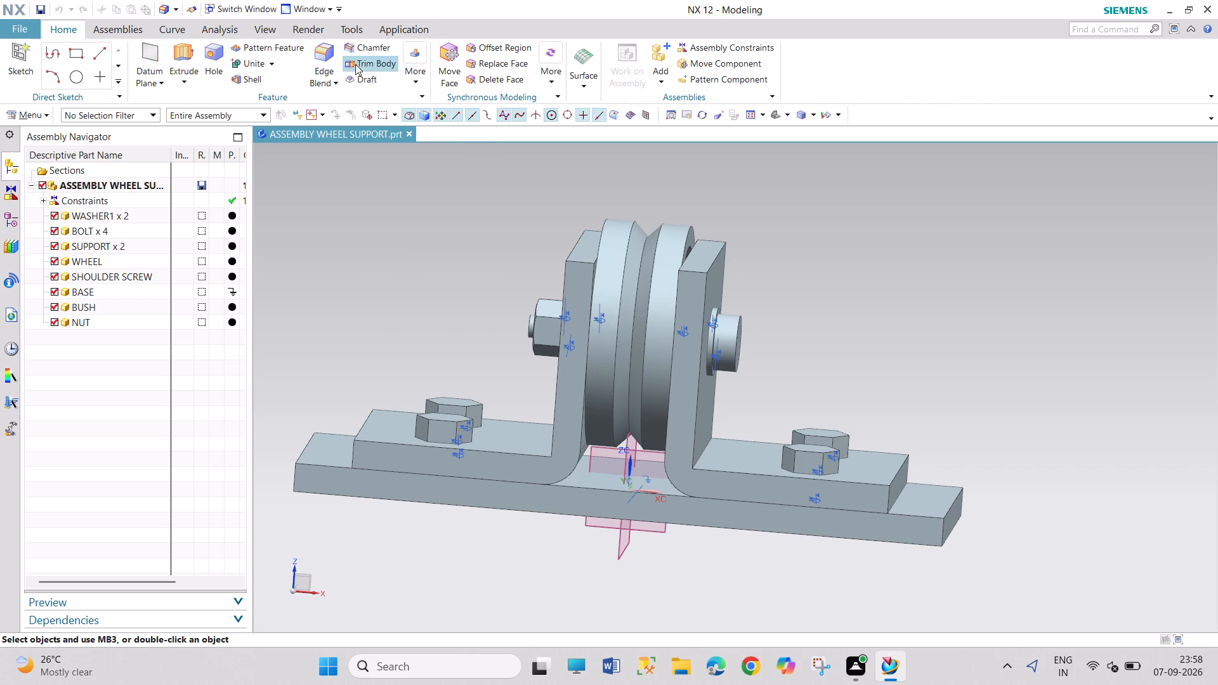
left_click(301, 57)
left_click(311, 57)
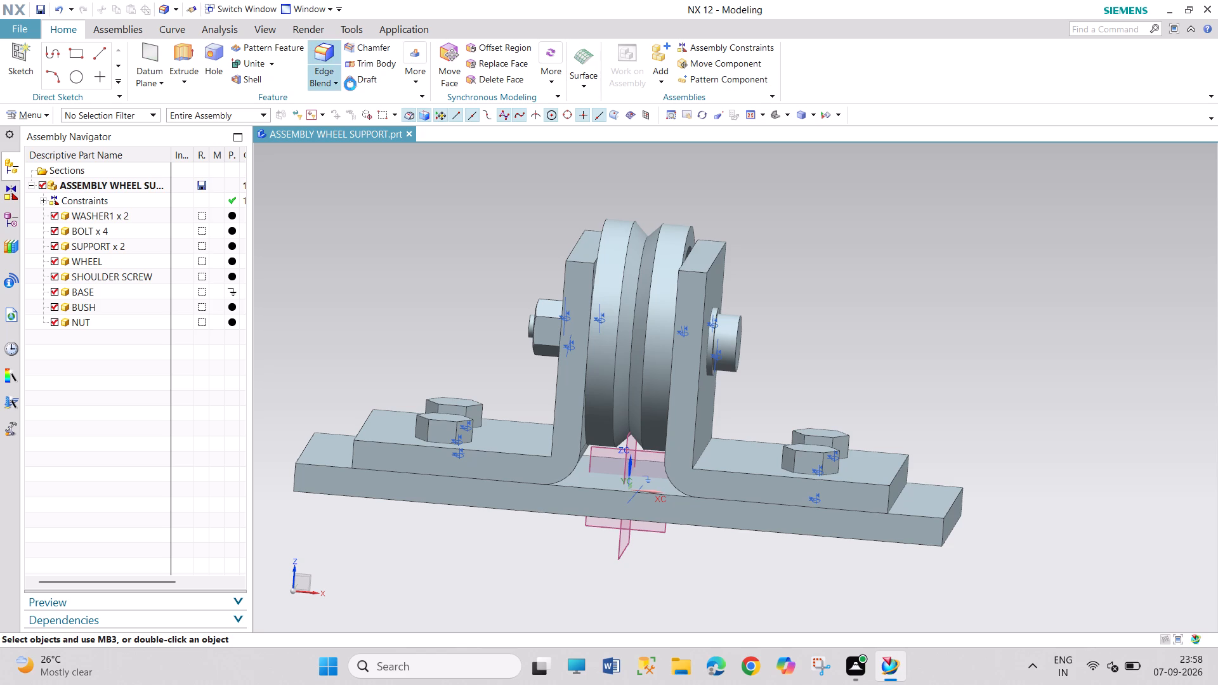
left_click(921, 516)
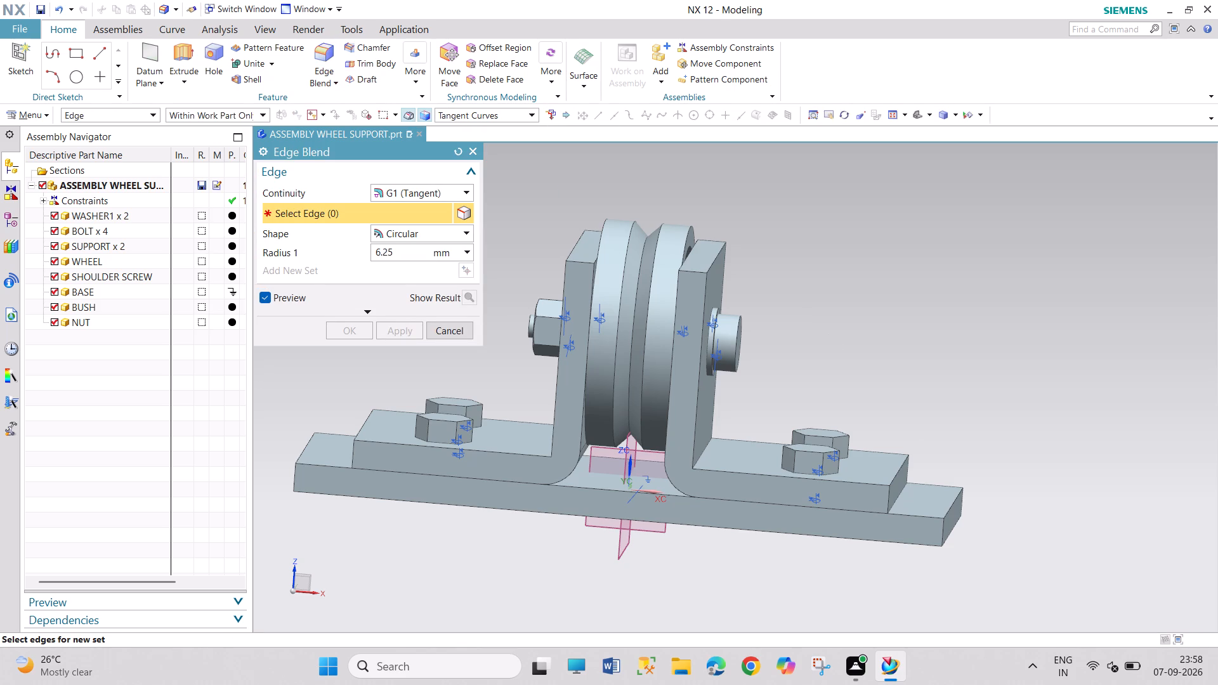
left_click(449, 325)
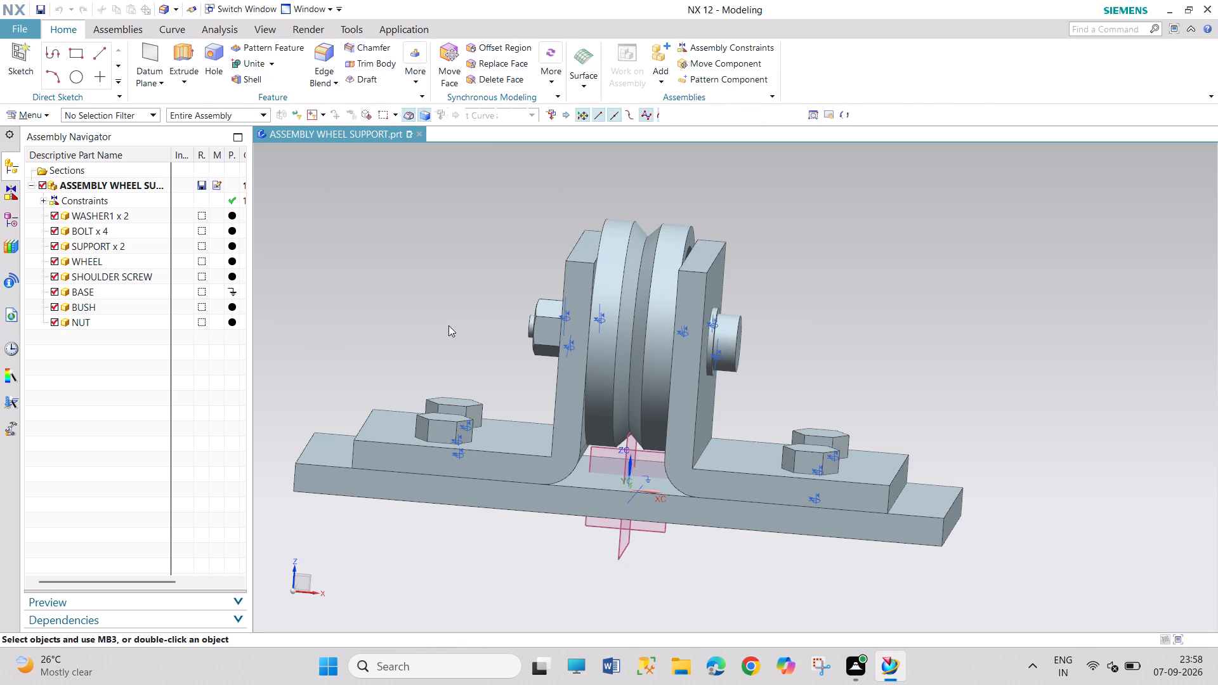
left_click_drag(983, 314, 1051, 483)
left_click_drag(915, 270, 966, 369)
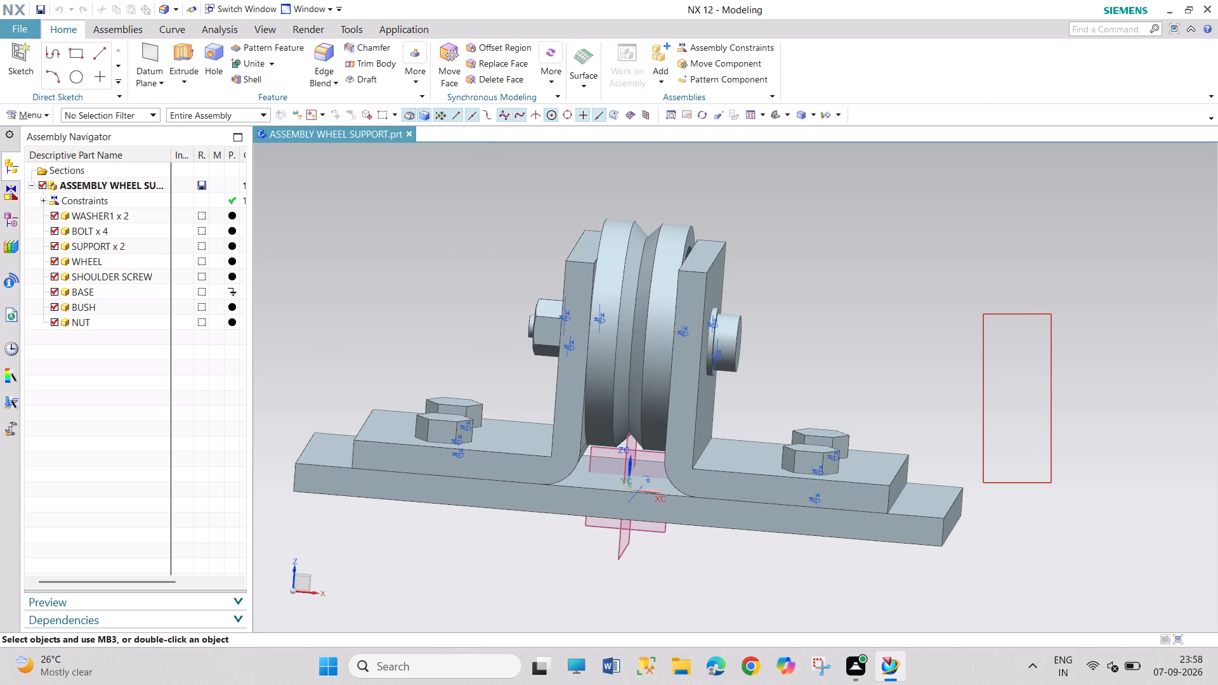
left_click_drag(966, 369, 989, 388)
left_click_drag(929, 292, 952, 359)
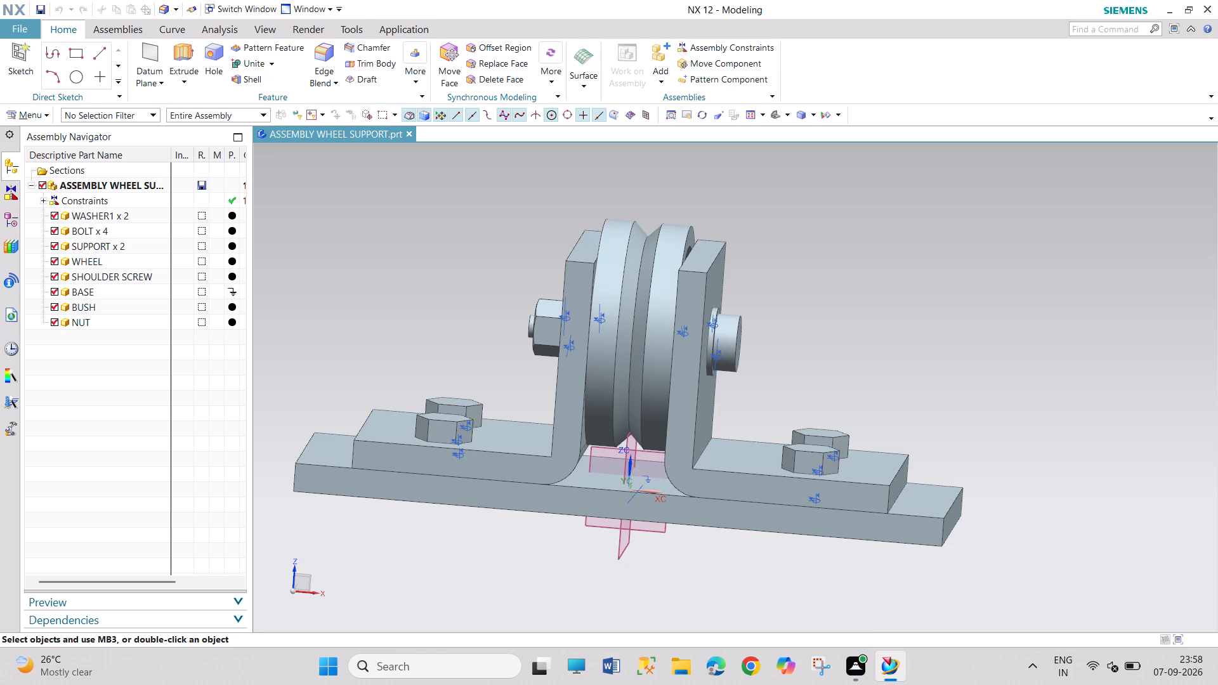